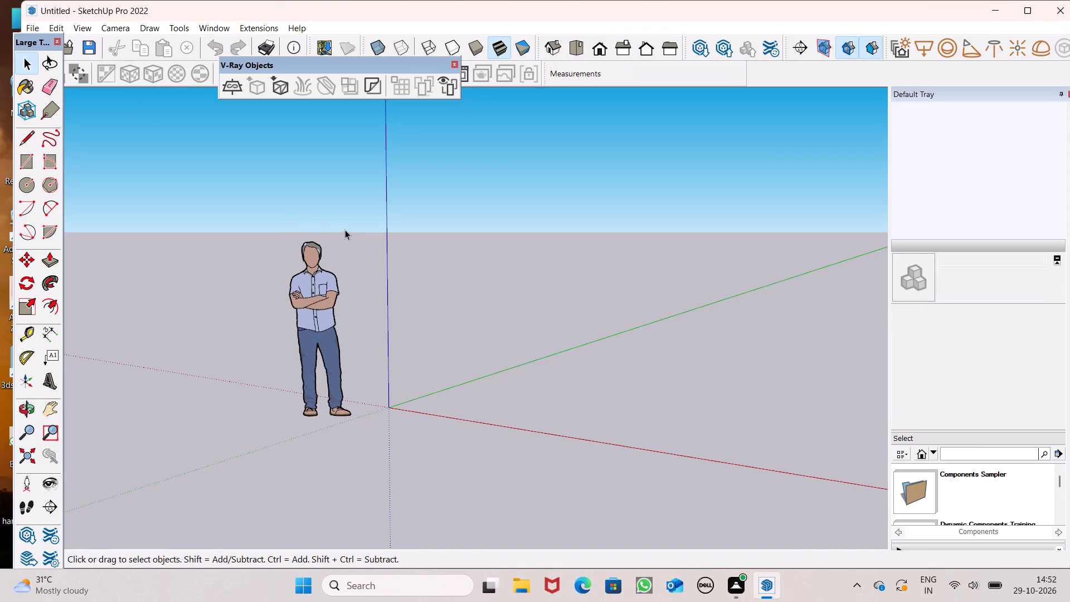
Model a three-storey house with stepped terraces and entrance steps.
Show the model from the top, with empty ground beyond the origin in view.
{"action": "left_click", "coordinate": [575, 49]}
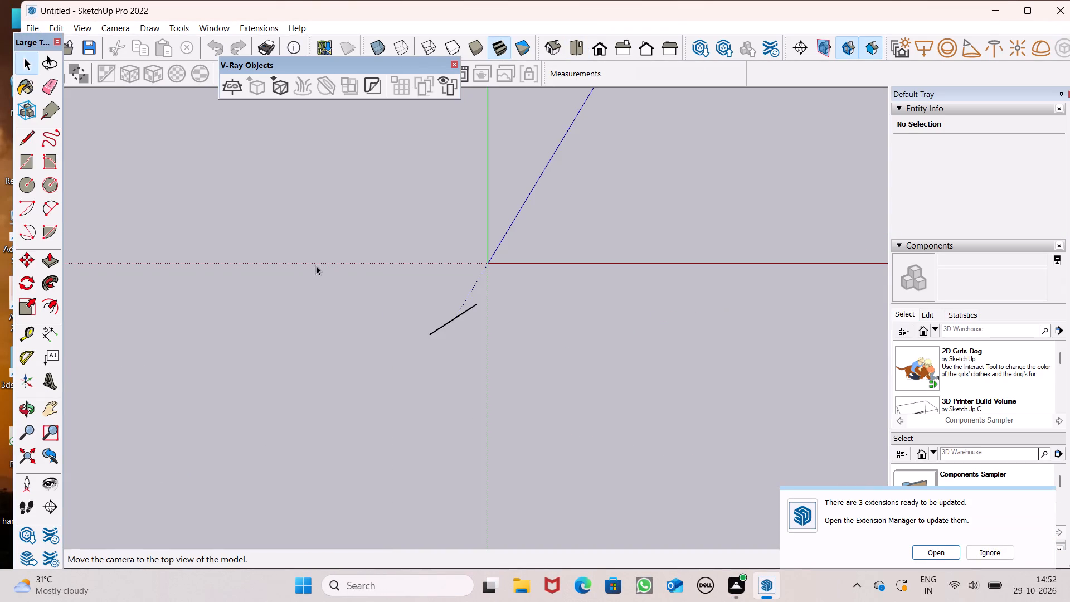
{"action": "scroll", "coordinate": [303, 297], "scroll_direction": "down", "scroll_amount": 7}
{"action": "scroll", "coordinate": [306, 386], "scroll_direction": "down", "scroll_amount": 16}
{"action": "scroll", "coordinate": [276, 411], "scroll_direction": "down", "scroll_amount": 9}
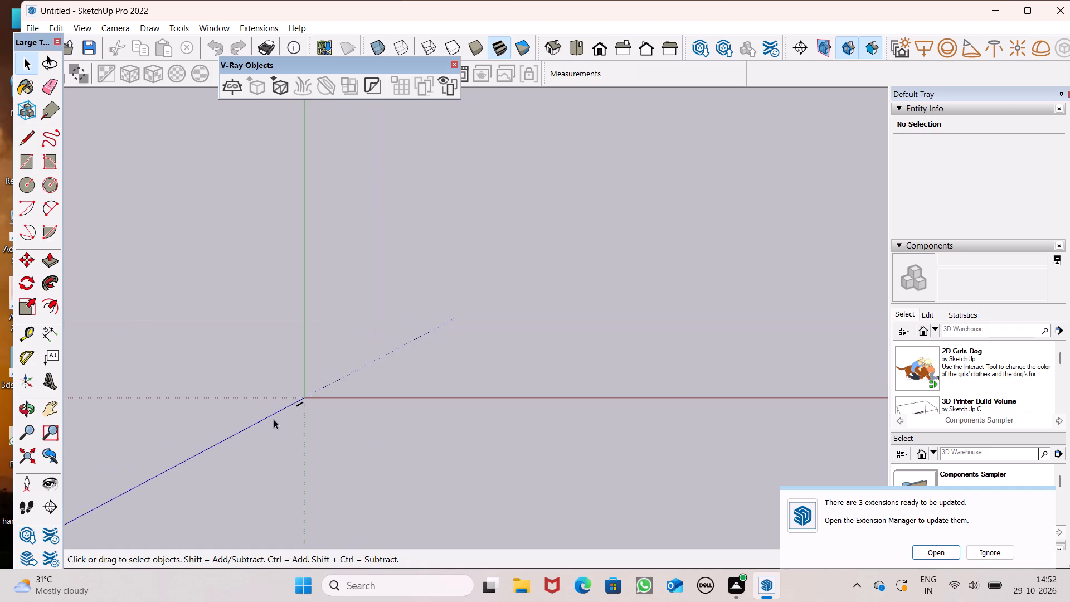
{"action": "scroll", "coordinate": [296, 410], "scroll_direction": "down", "scroll_amount": 7}
{"action": "scroll", "coordinate": [355, 356], "scroll_direction": "up", "scroll_amount": 11}
{"action": "scroll", "coordinate": [223, 289], "scroll_direction": "down", "scroll_amount": 4}
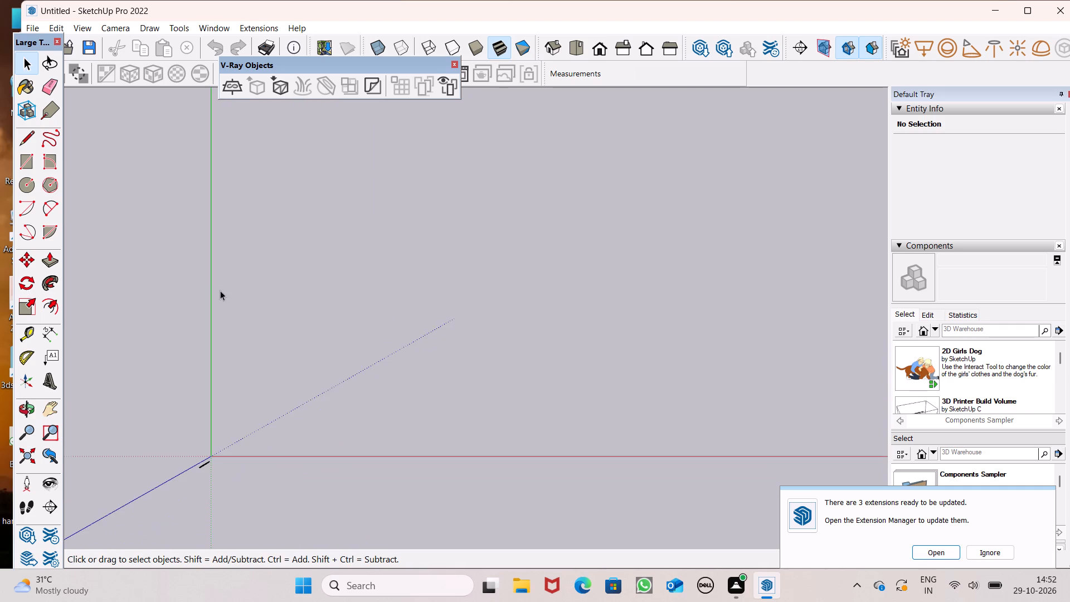
{"action": "scroll", "coordinate": [295, 371], "scroll_direction": "down", "scroll_amount": 1}
{"action": "scroll", "coordinate": [368, 477], "scroll_direction": "up", "scroll_amount": 5}
{"action": "scroll", "coordinate": [234, 321], "scroll_direction": "up", "scroll_amount": 1}
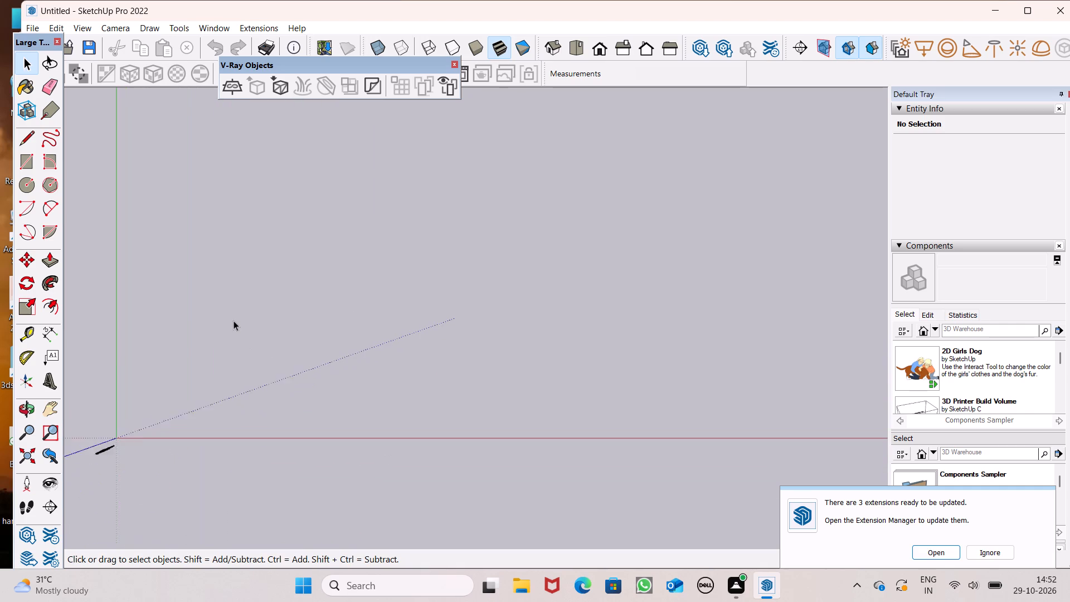
{"action": "scroll", "coordinate": [234, 321], "scroll_direction": "up", "scroll_amount": 2}
{"action": "scroll", "coordinate": [154, 276], "scroll_direction": "up", "scroll_amount": 2}
{"action": "scroll", "coordinate": [158, 293], "scroll_direction": "down", "scroll_amount": 3}
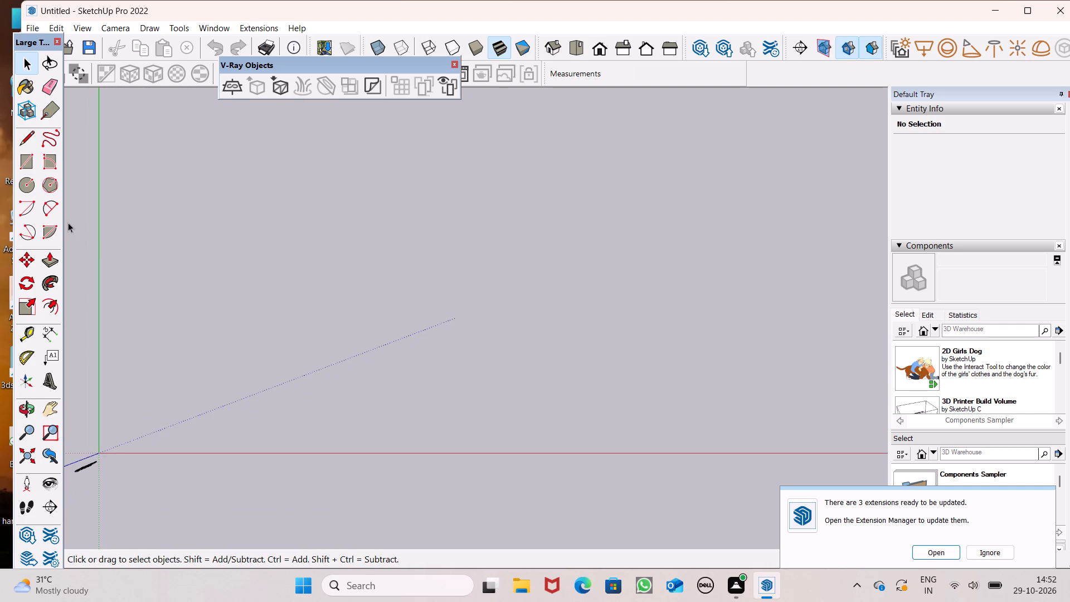
{"action": "scroll", "coordinate": [80, 216], "scroll_direction": "up", "scroll_amount": 3}
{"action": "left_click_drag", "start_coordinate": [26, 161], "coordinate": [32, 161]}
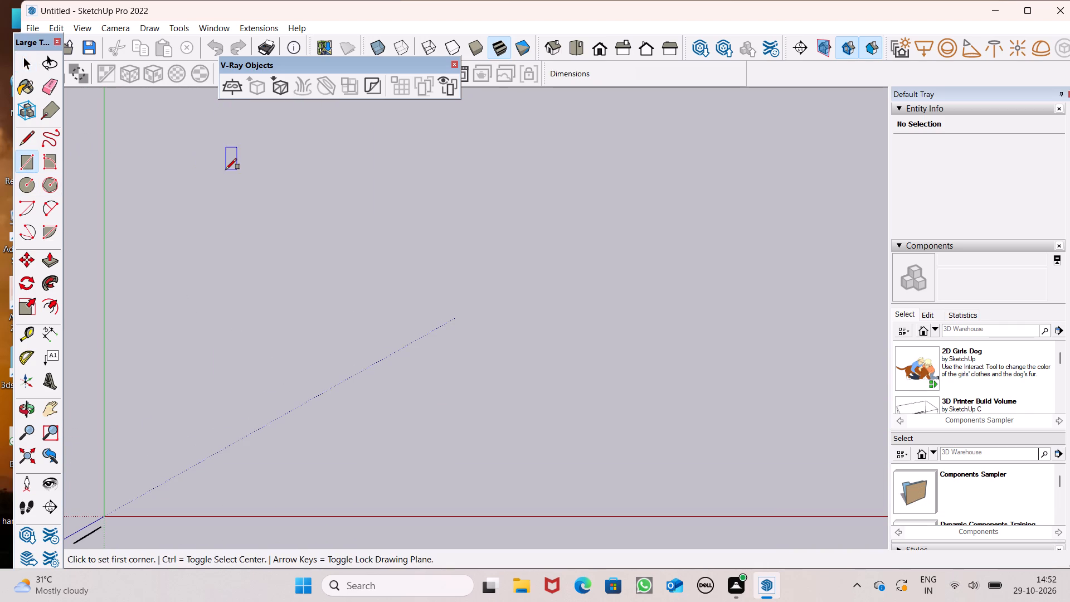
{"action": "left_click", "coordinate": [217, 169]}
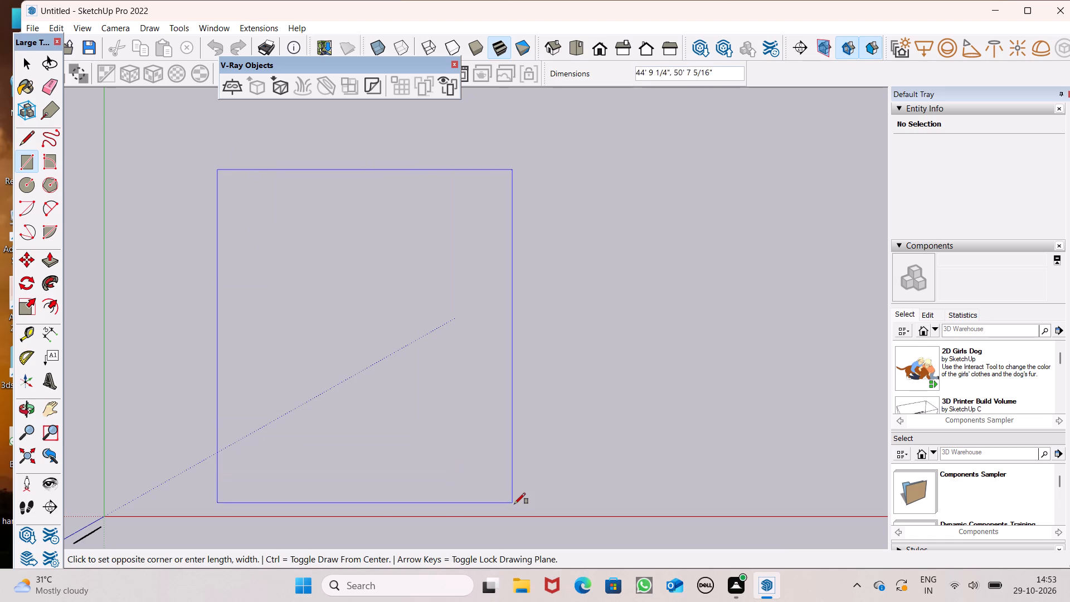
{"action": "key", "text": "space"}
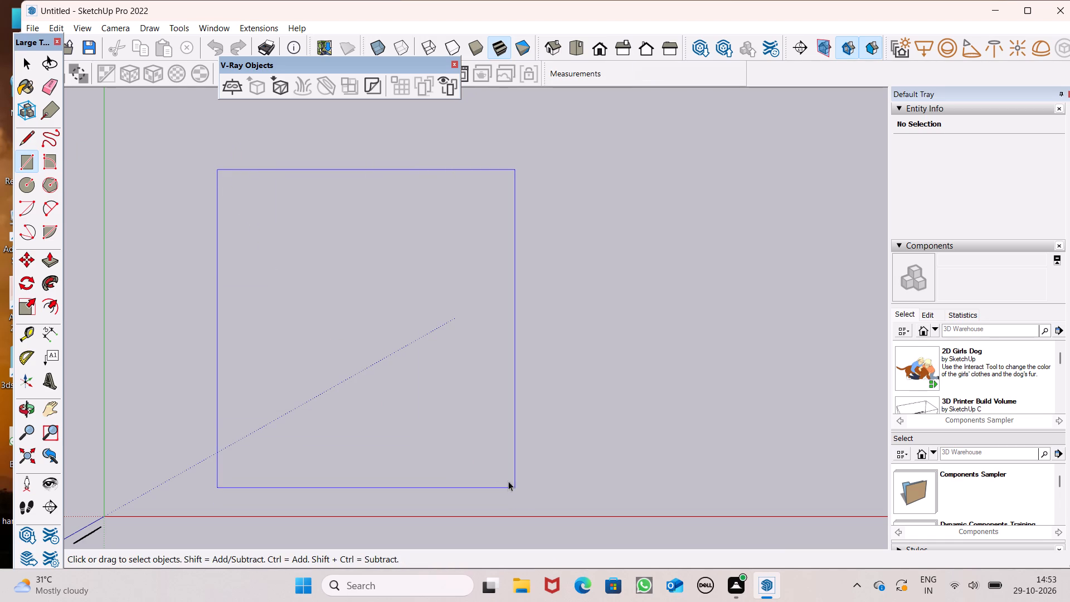
Draw a 60' by 55' rectangle on the ground plane near the origin.
{"action": "left_click", "coordinate": [34, 158]}
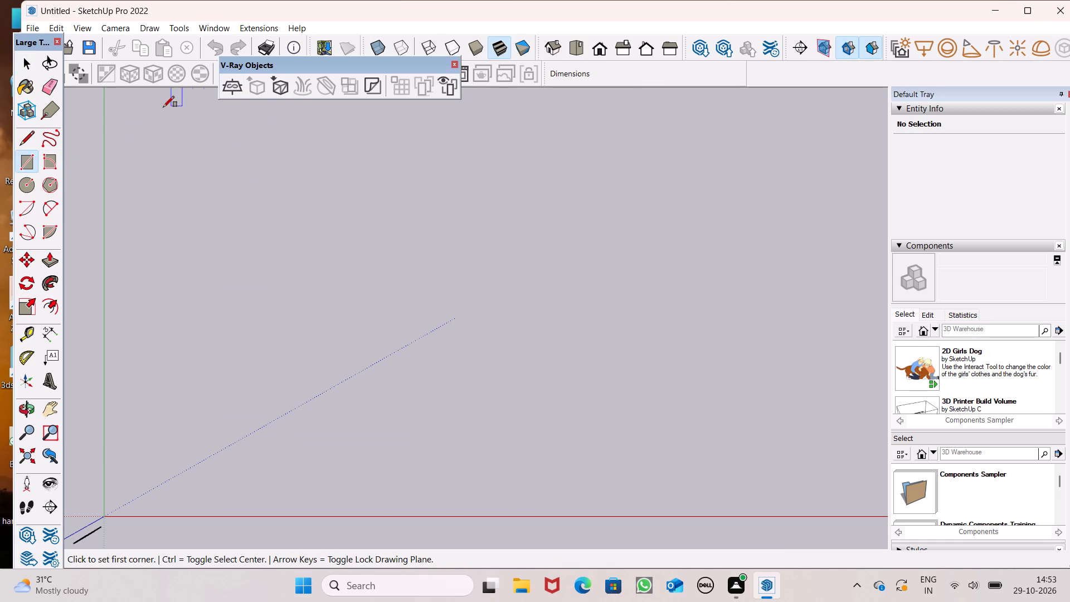
{"action": "left_click", "coordinate": [167, 93]}
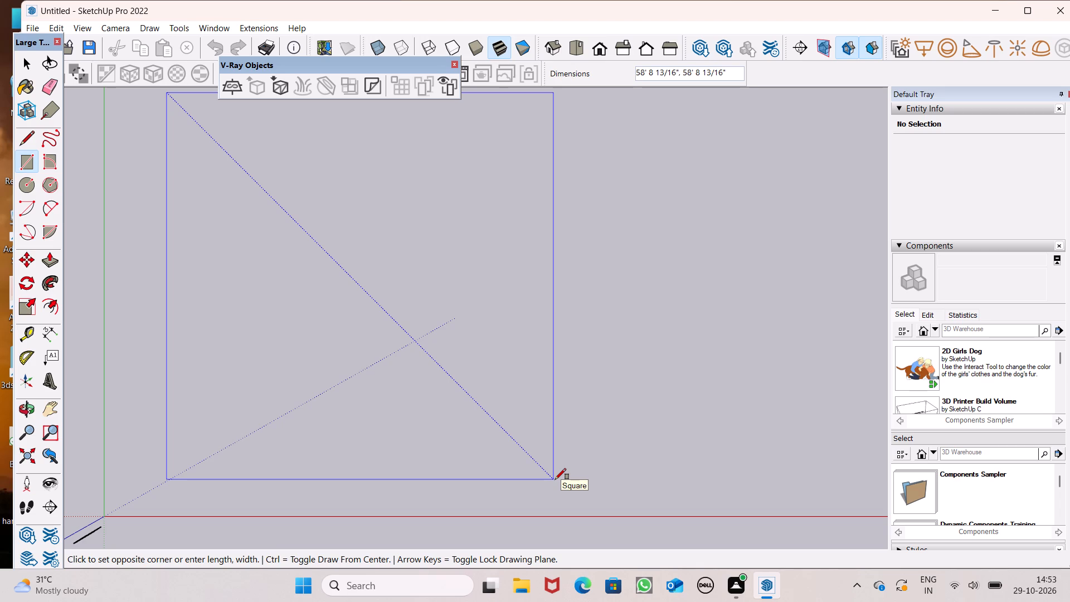
{"action": "key", "text": "6"}
{"action": "type", "text": "0',"}
{"action": "type", "text": "55'"}
{"action": "key", "text": "Return"}
{"action": "key", "text": "Return"}
{"action": "key", "text": "space"}
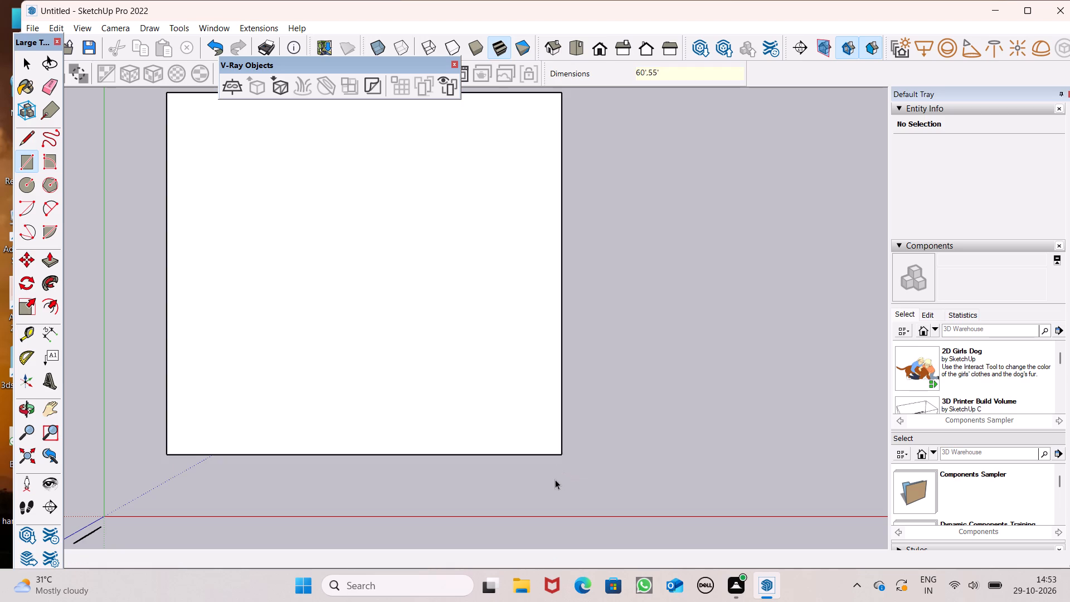
Move the whole rectangle, face and edges together, a short distance diagonally away from the origin.
{"action": "scroll", "coordinate": [529, 480], "scroll_direction": "down", "scroll_amount": 8}
{"action": "left_click", "coordinate": [442, 426]}
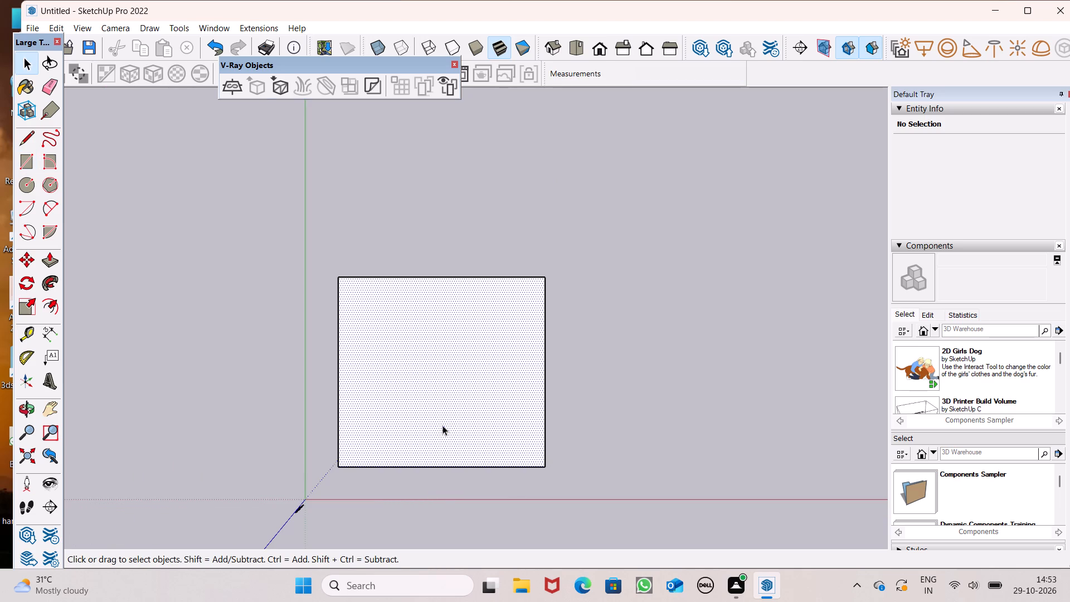
{"action": "double_click", "coordinate": [442, 425]}
{"action": "key", "text": "m"}
{"action": "key", "text": "Return"}
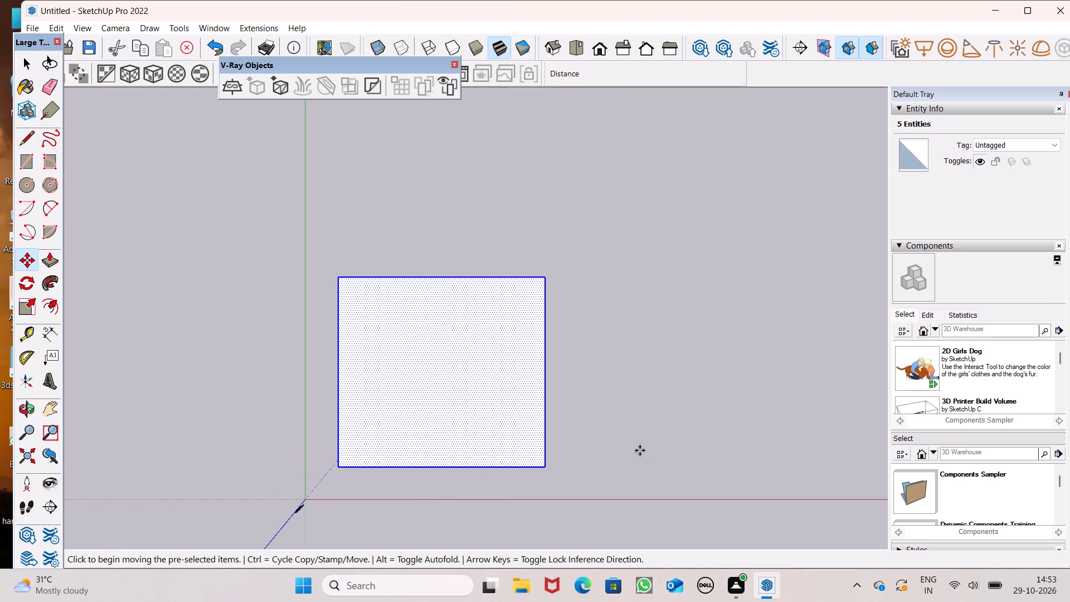
{"action": "left_click_drag", "start_coordinate": [438, 442], "coordinate": [512, 414]}
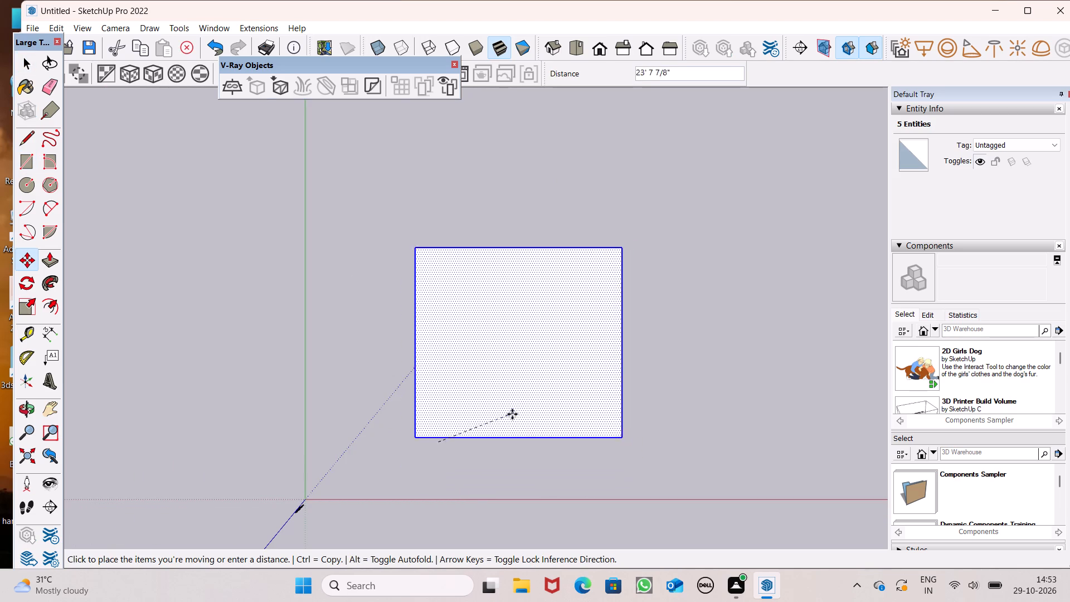
{"action": "left_click_drag", "start_coordinate": [512, 414], "coordinate": [501, 423]}
{"action": "key", "text": "space"}
{"action": "left_click", "coordinate": [648, 430]}
Push/Pull the rectangle's face upward by 9" to form a floor slab.
{"action": "middle_click_drag", "start_coordinate": [612, 508], "coordinate": [578, 401]}
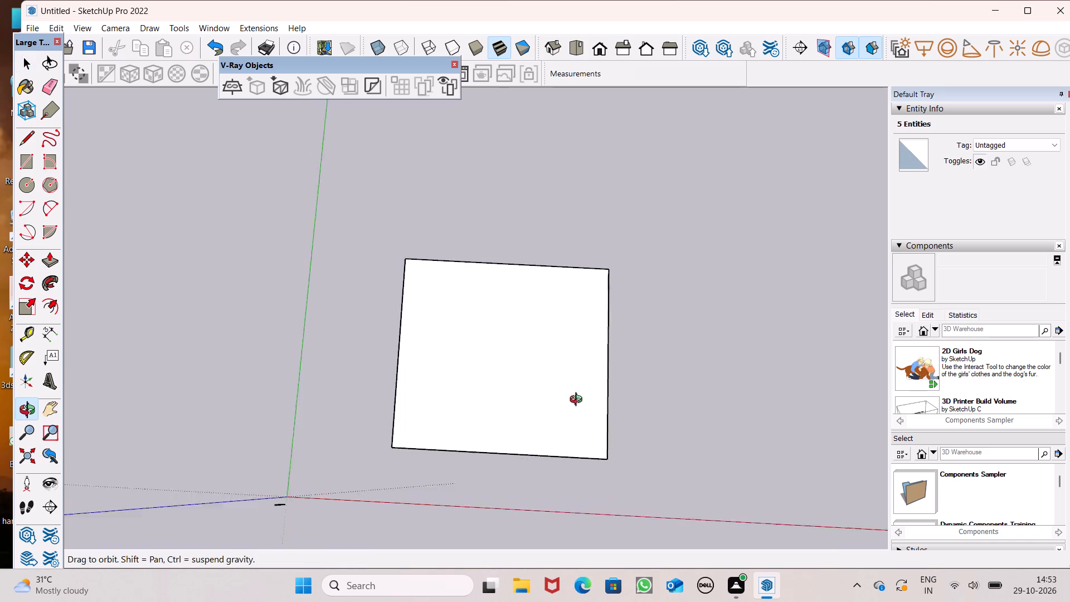
{"action": "middle_click_drag", "start_coordinate": [578, 401], "coordinate": [569, 237]}
{"action": "middle_click_drag", "start_coordinate": [441, 437], "coordinate": [485, 370]}
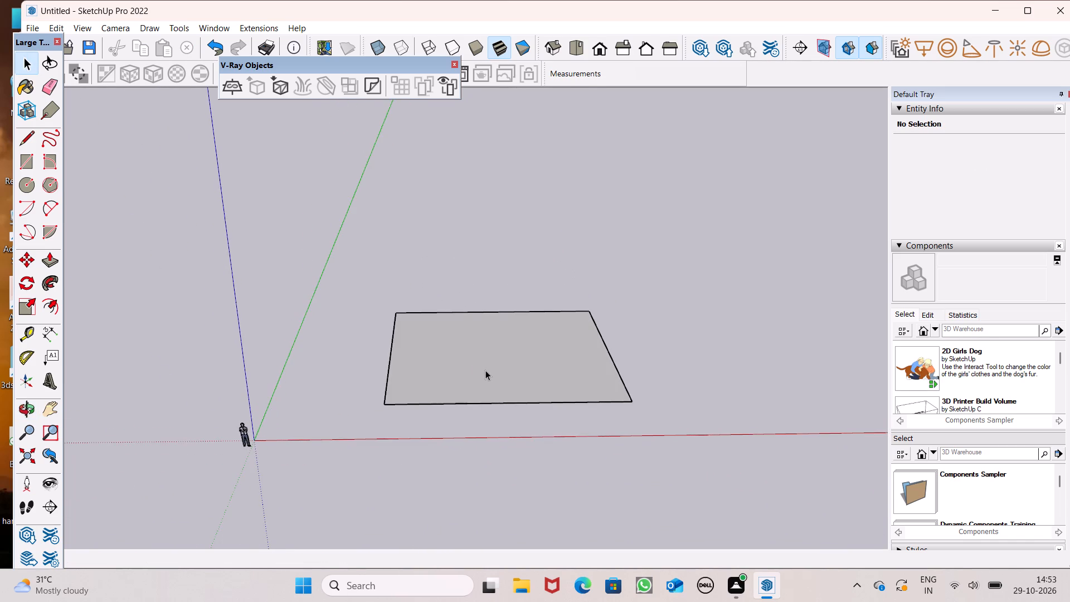
{"action": "scroll", "coordinate": [486, 361], "scroll_direction": "up", "scroll_amount": 3}
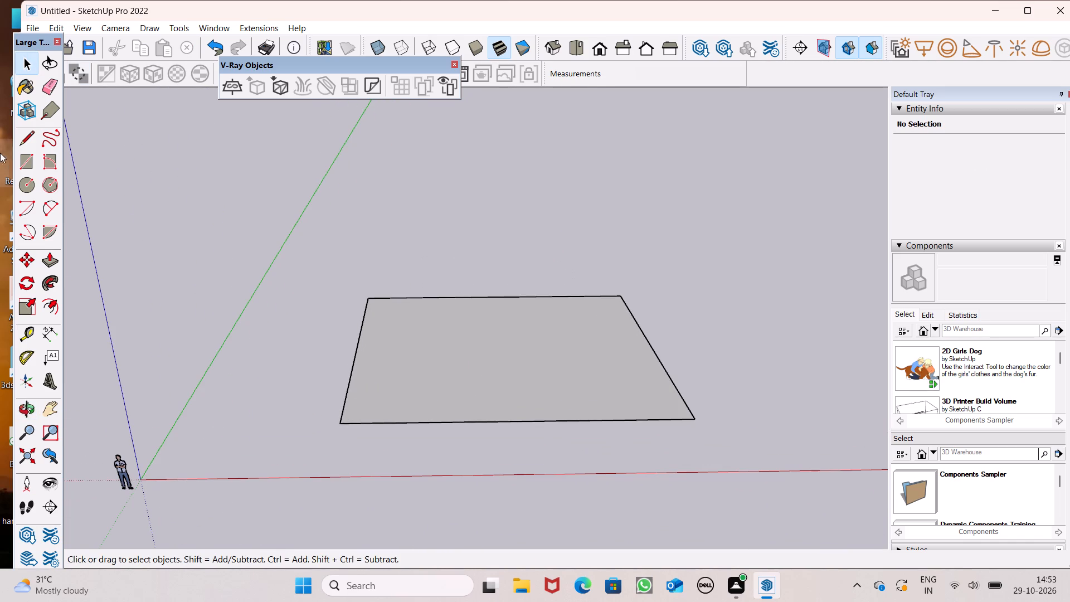
{"action": "left_click", "coordinate": [45, 256]}
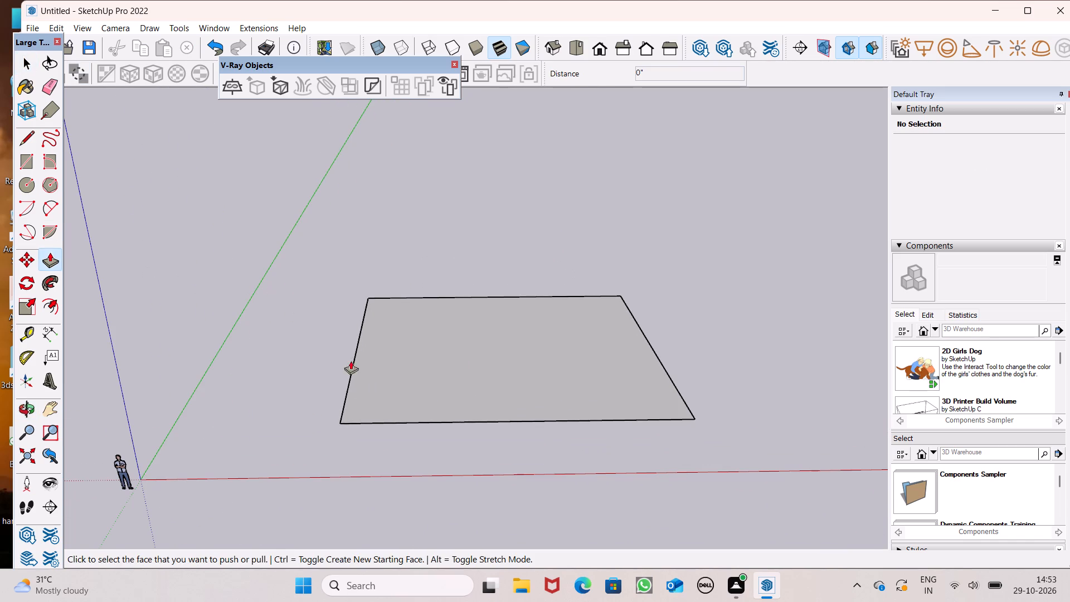
{"action": "scroll", "coordinate": [396, 387], "scroll_direction": "up", "scroll_amount": 4}
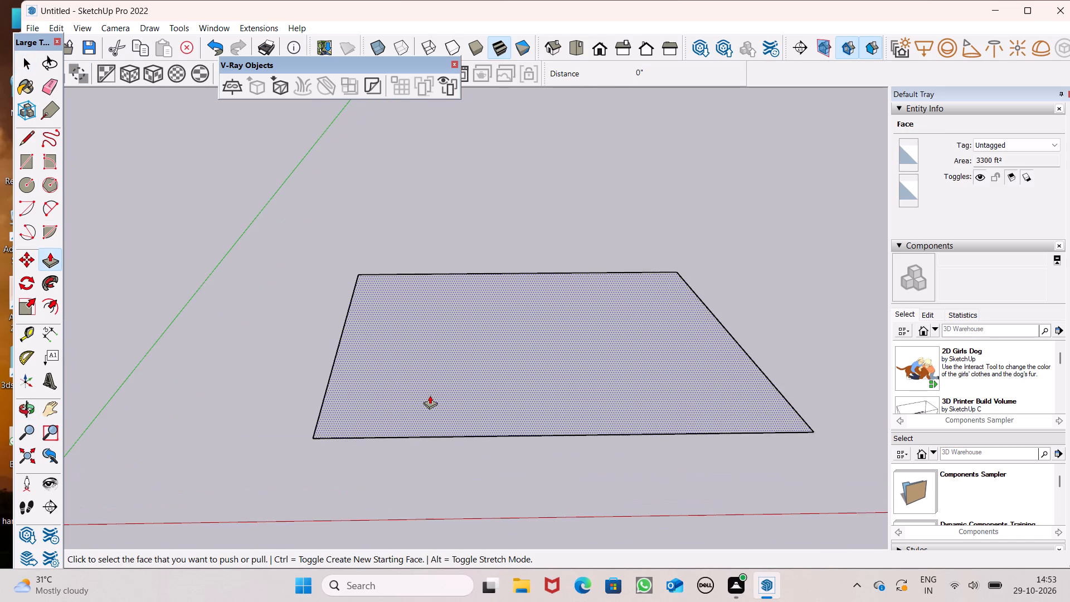
{"action": "scroll", "coordinate": [430, 397], "scroll_direction": "down", "scroll_amount": 1}
{"action": "left_click_drag", "start_coordinate": [425, 415], "coordinate": [430, 357]}
{"action": "key", "text": "9"}
{"action": "key", "text": "shift+quotedbl"}
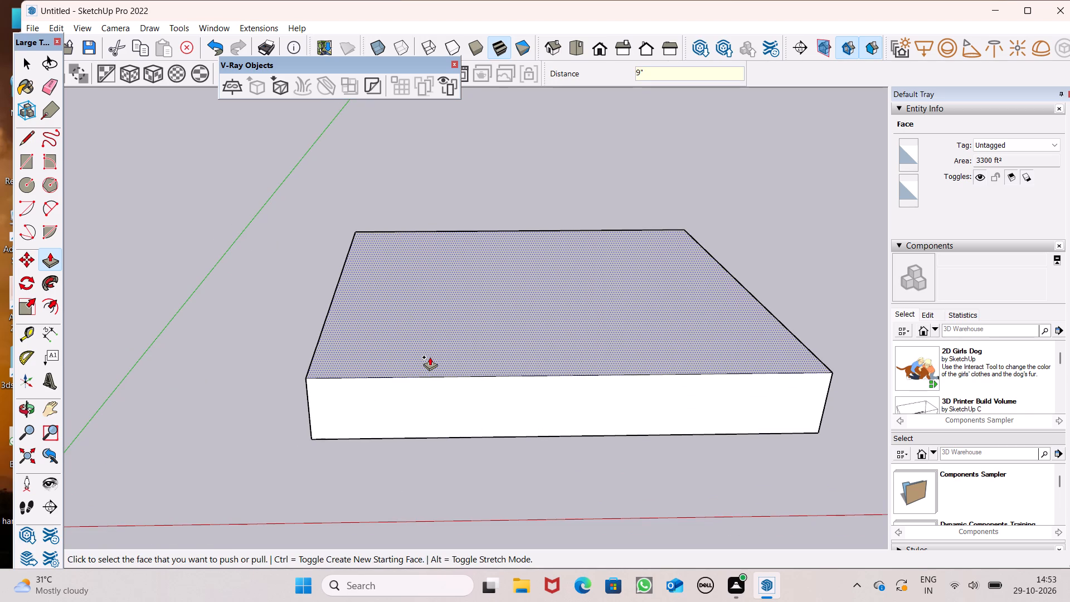
{"action": "key", "text": "Return"}
{"action": "key", "text": "space"}
Offset the outline of the slab's top face inward by 9", working from the top view.
{"action": "scroll", "coordinate": [396, 348], "scroll_direction": "down", "scroll_amount": 3}
{"action": "middle_click_drag", "start_coordinate": [490, 339], "coordinate": [479, 399]}
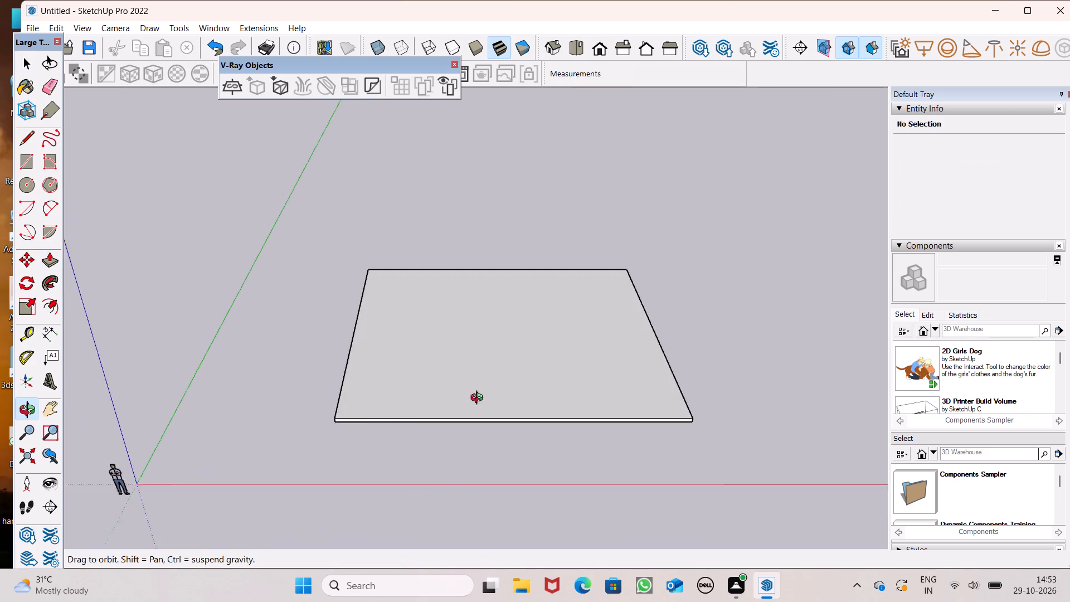
{"action": "middle_click_drag", "start_coordinate": [479, 399], "coordinate": [479, 426]}
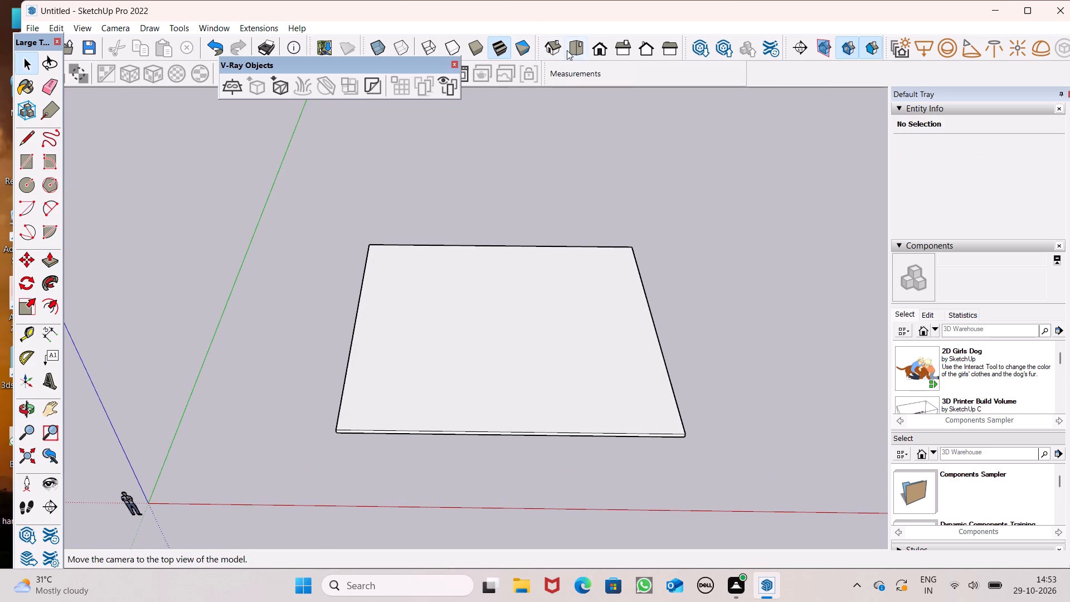
{"action": "left_click", "coordinate": [567, 50]}
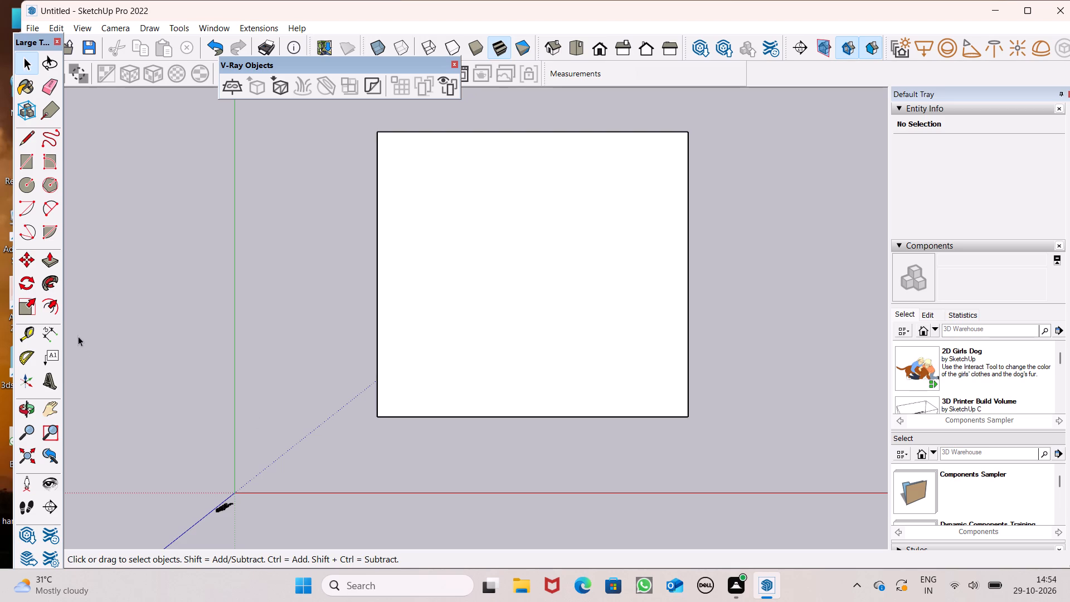
{"action": "left_click", "coordinate": [61, 313]}
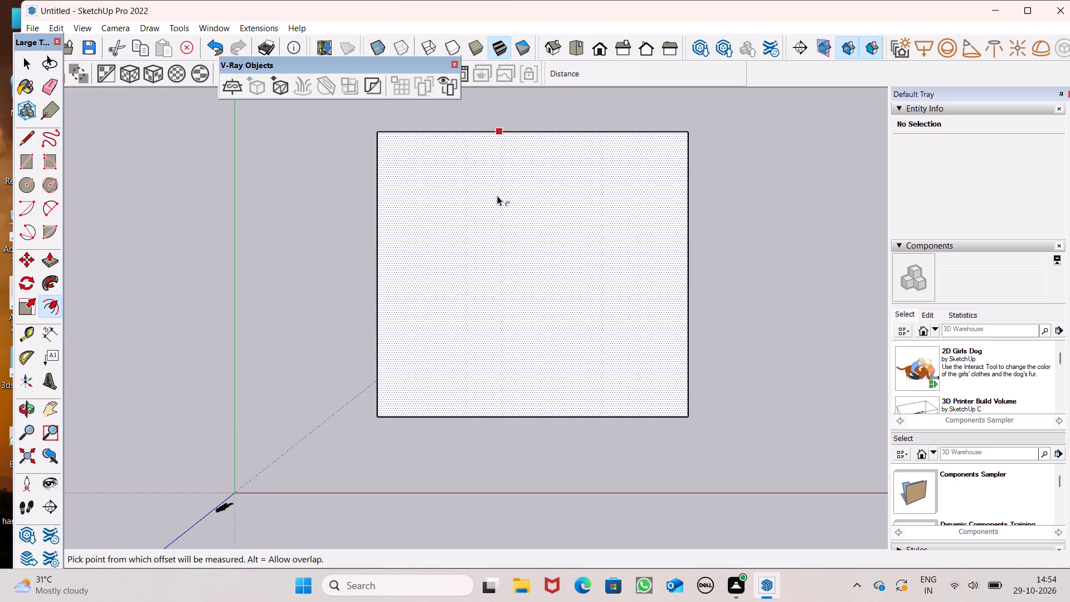
{"action": "left_click_drag", "start_coordinate": [497, 196], "coordinate": [500, 188]}
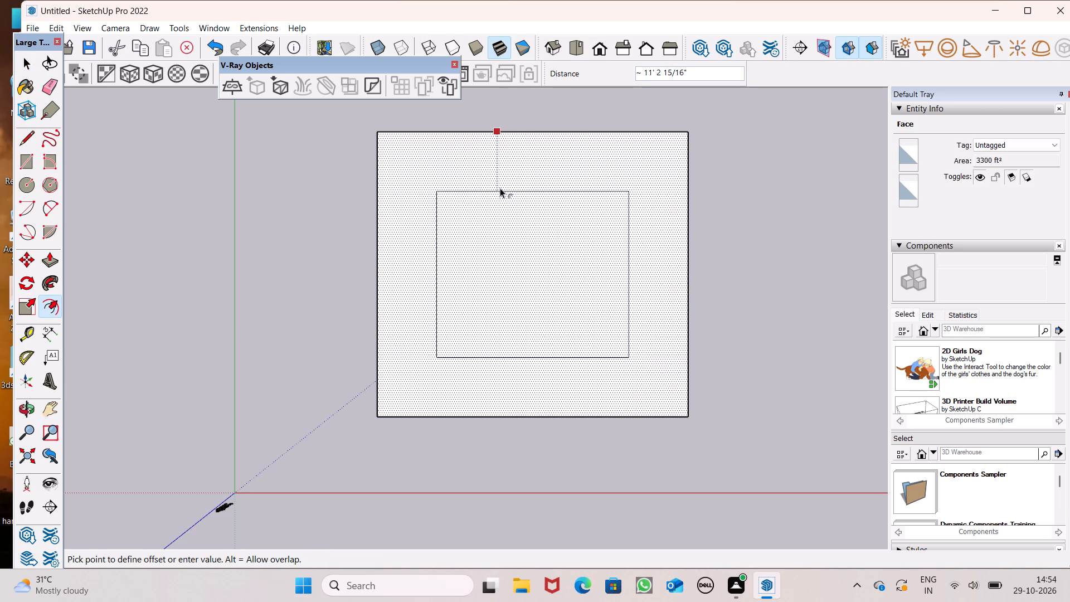
{"action": "left_click_drag", "start_coordinate": [500, 188], "coordinate": [499, 183]}
{"action": "type", "text": "9\""}
{"action": "key", "text": "Return"}
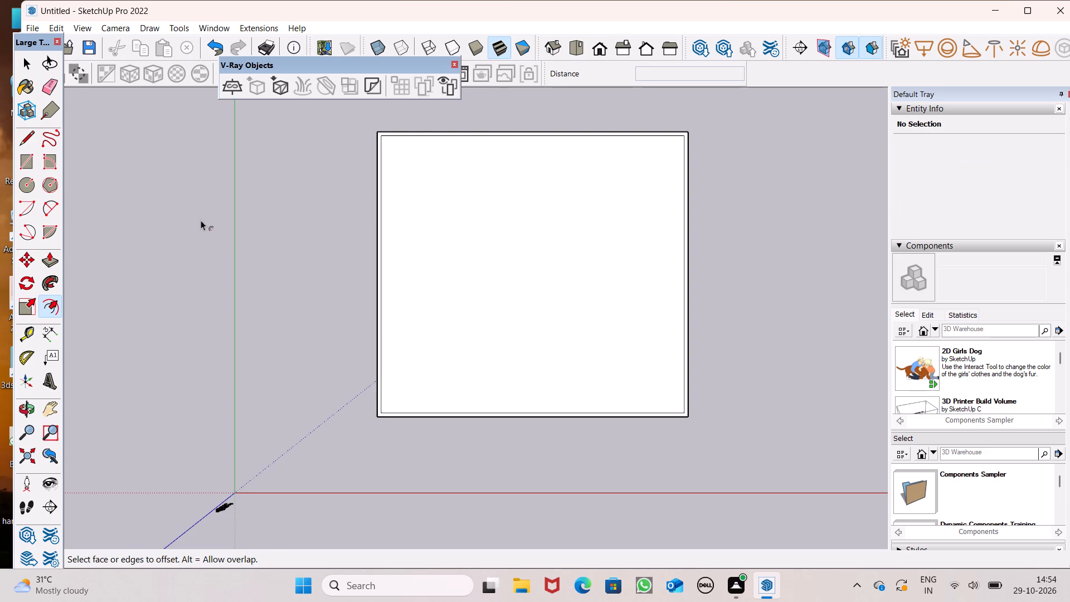
{"action": "key", "text": "space"}
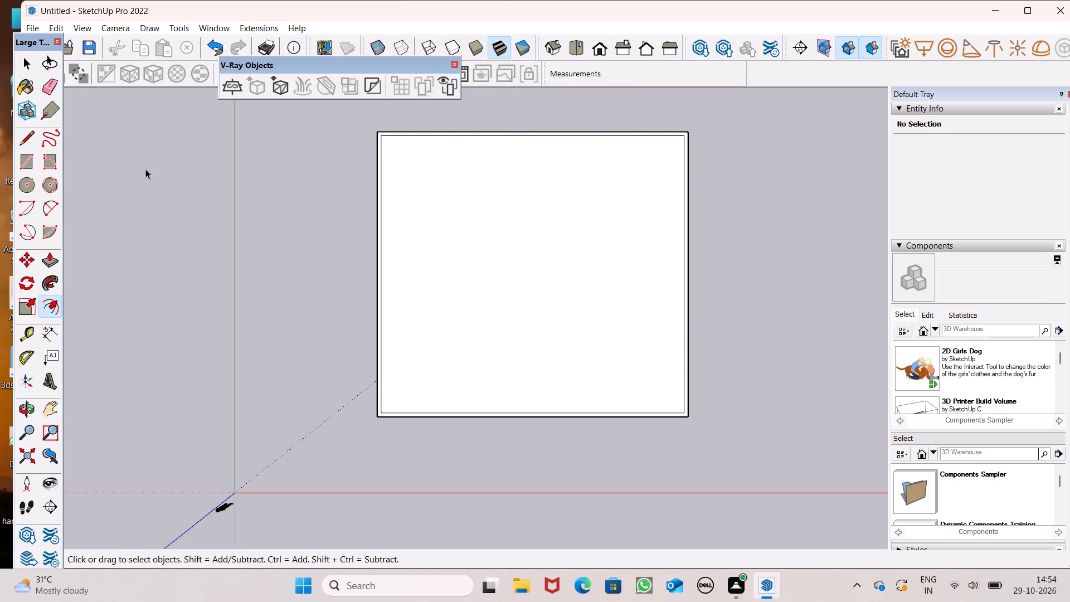
{"action": "key", "text": "space"}
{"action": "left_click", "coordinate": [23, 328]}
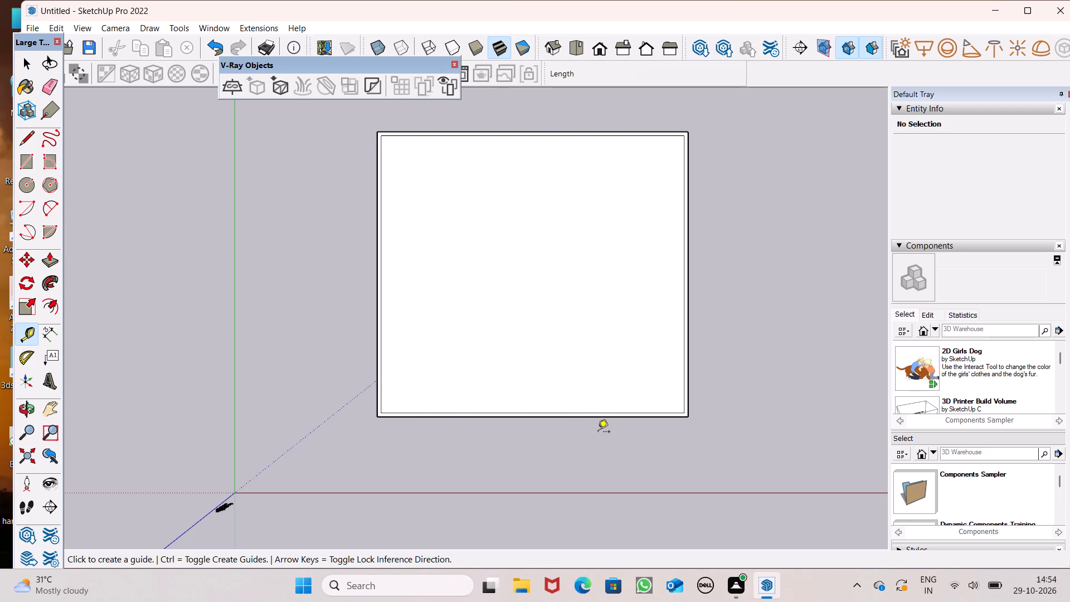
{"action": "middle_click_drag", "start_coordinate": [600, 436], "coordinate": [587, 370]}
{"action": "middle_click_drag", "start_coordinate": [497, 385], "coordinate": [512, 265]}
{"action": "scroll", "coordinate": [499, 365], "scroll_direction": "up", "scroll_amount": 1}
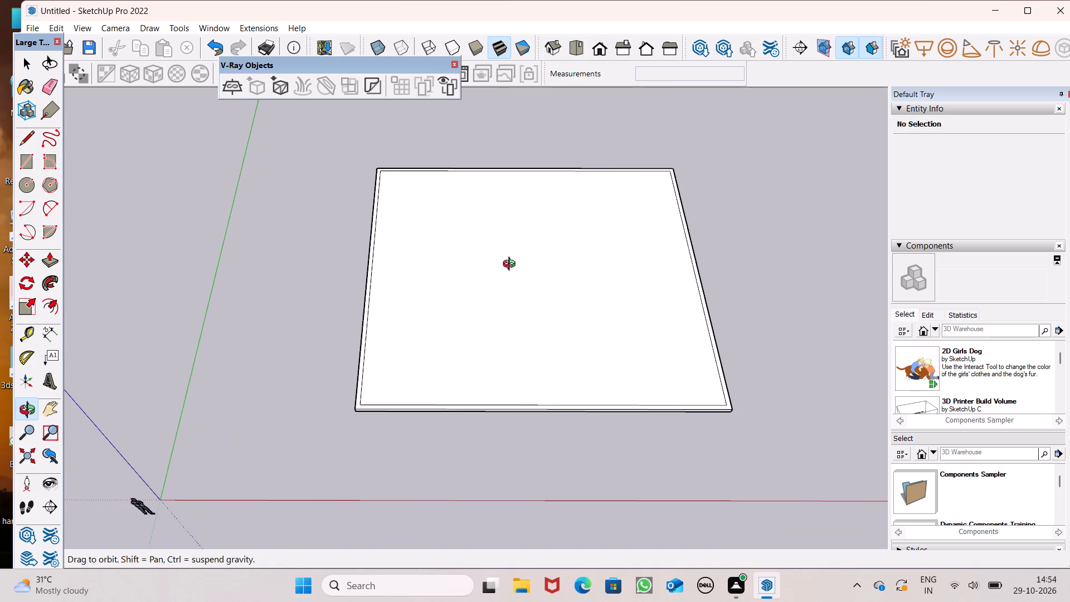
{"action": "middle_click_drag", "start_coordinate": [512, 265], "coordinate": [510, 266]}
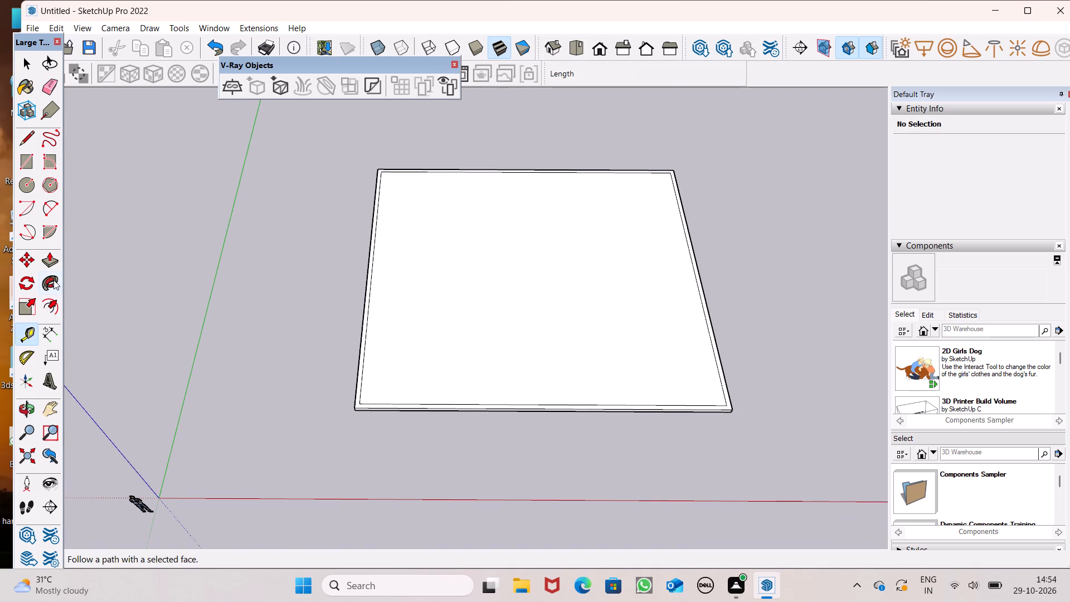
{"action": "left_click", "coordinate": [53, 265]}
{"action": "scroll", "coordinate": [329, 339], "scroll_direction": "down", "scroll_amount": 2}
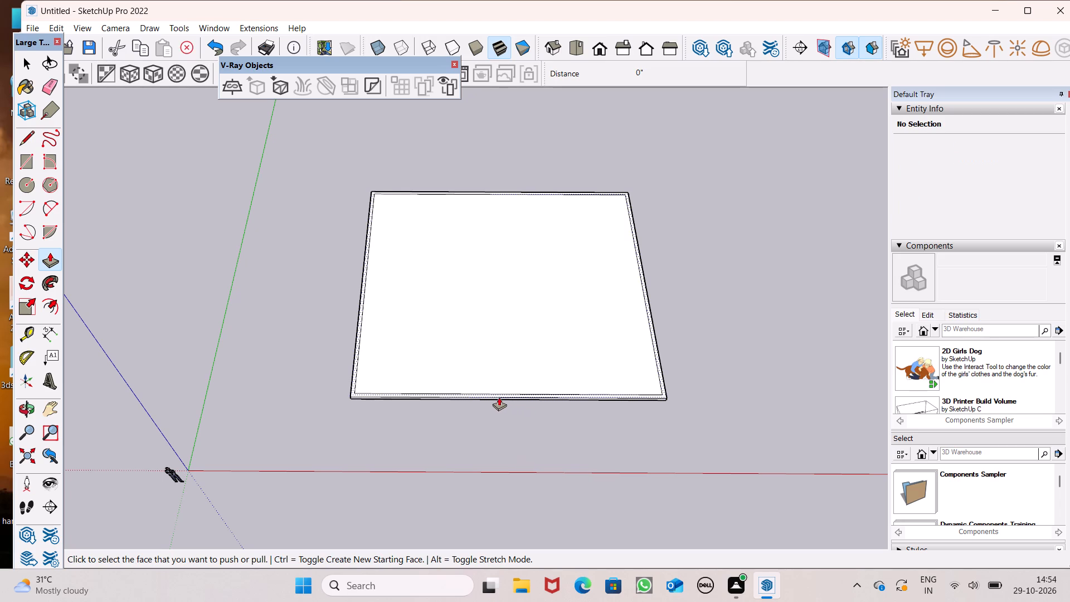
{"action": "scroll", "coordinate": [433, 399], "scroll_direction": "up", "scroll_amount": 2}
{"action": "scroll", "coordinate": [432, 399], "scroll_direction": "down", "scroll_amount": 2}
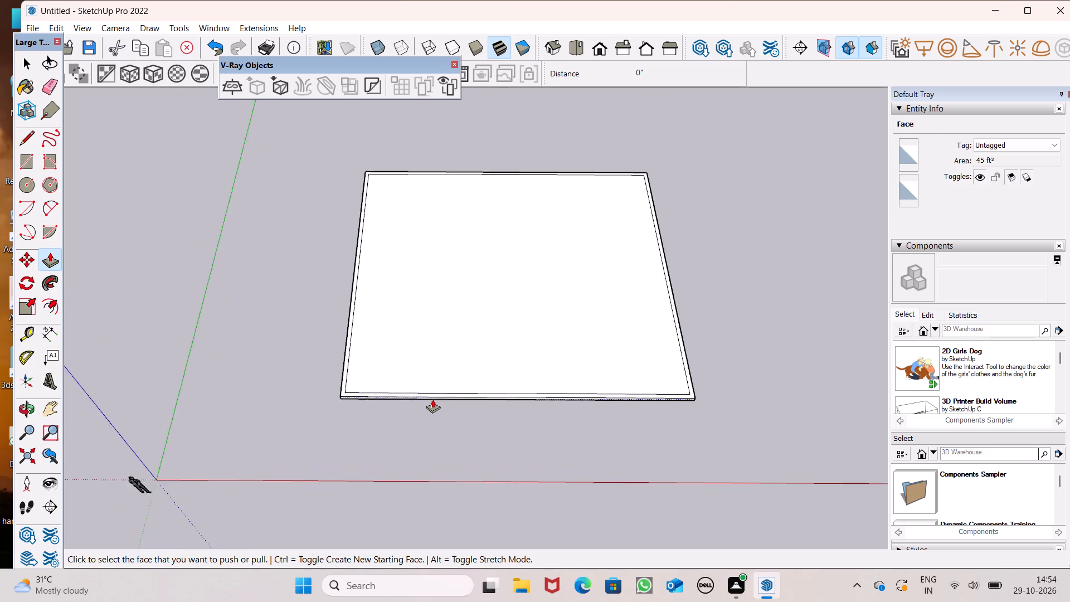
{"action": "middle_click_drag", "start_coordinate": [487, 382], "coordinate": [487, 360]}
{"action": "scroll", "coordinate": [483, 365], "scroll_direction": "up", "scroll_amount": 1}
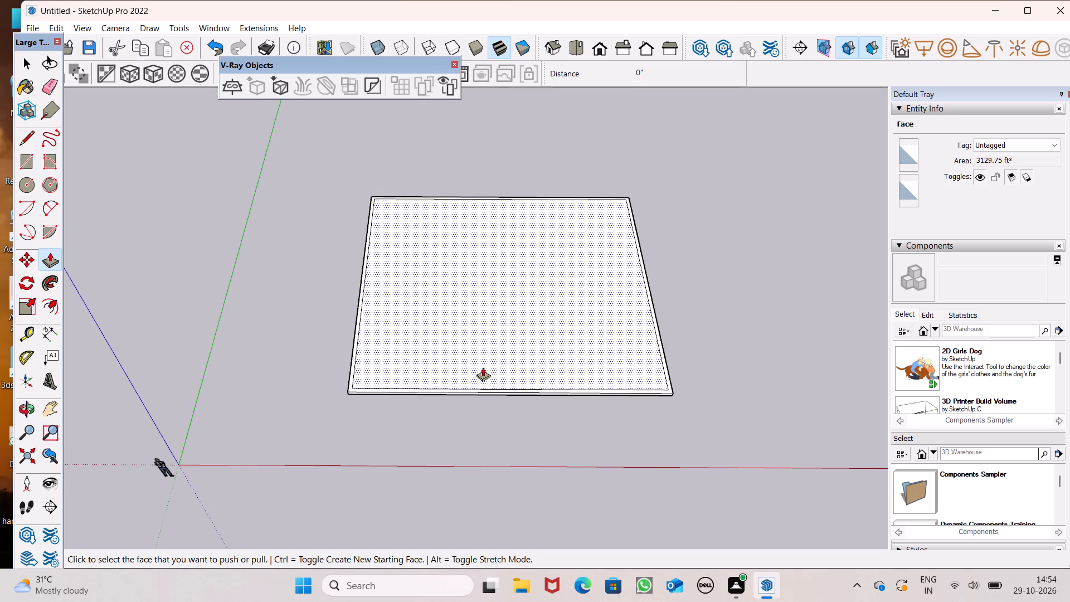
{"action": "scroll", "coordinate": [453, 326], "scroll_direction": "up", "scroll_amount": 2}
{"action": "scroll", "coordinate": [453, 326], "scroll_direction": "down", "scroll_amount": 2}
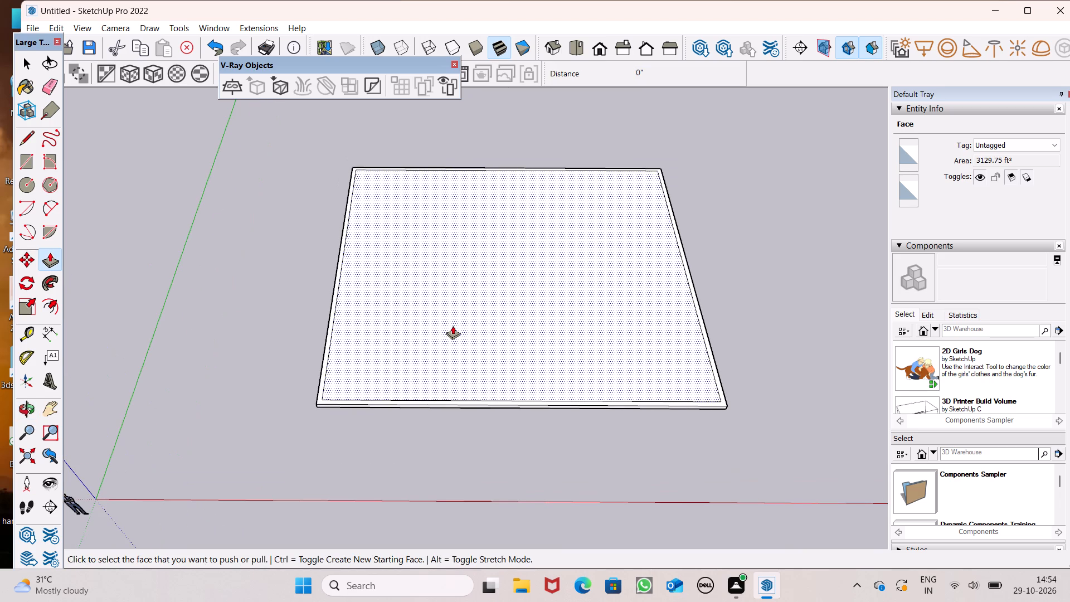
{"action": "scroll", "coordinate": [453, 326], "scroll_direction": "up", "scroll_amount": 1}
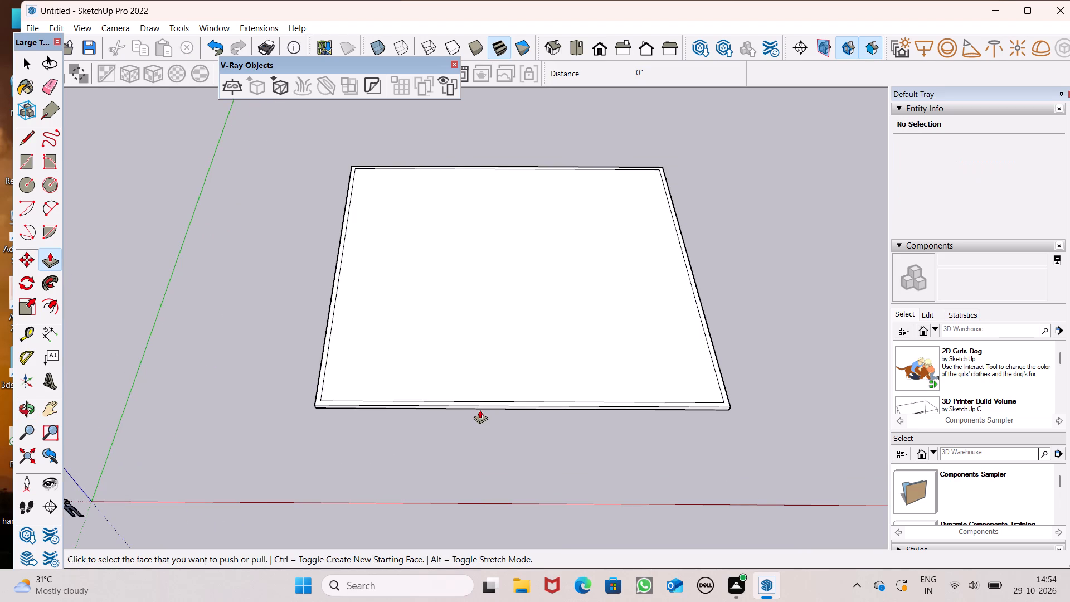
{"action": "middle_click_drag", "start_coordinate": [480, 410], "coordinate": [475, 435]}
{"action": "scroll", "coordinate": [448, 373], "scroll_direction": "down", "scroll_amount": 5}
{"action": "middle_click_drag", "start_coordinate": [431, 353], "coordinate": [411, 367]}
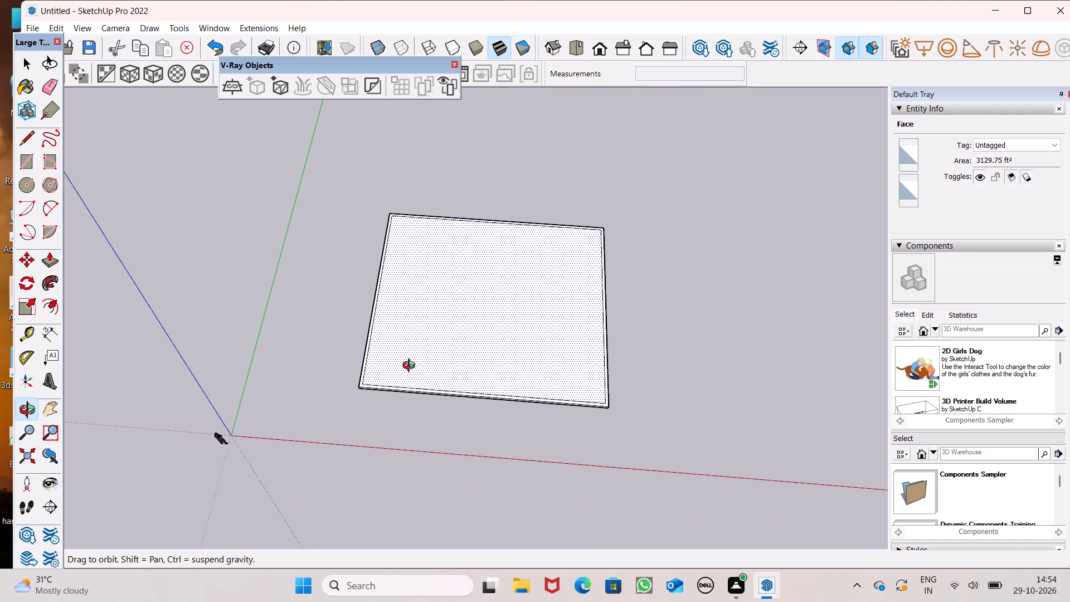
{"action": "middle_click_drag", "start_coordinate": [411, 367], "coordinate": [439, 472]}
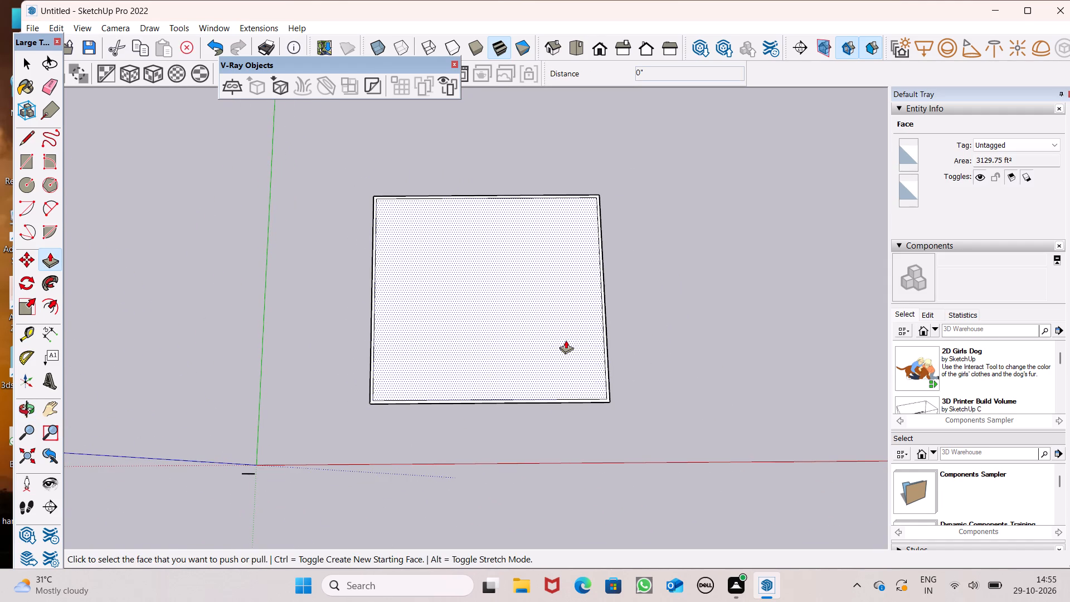
Place a guide parallel to the green axis, about 23' in from the inner border line nearest that axis.
{"action": "left_click", "coordinate": [35, 331]}
{"action": "scroll", "coordinate": [497, 329], "scroll_direction": "up", "scroll_amount": 2}
{"action": "middle_click_drag", "start_coordinate": [494, 331], "coordinate": [490, 358]}
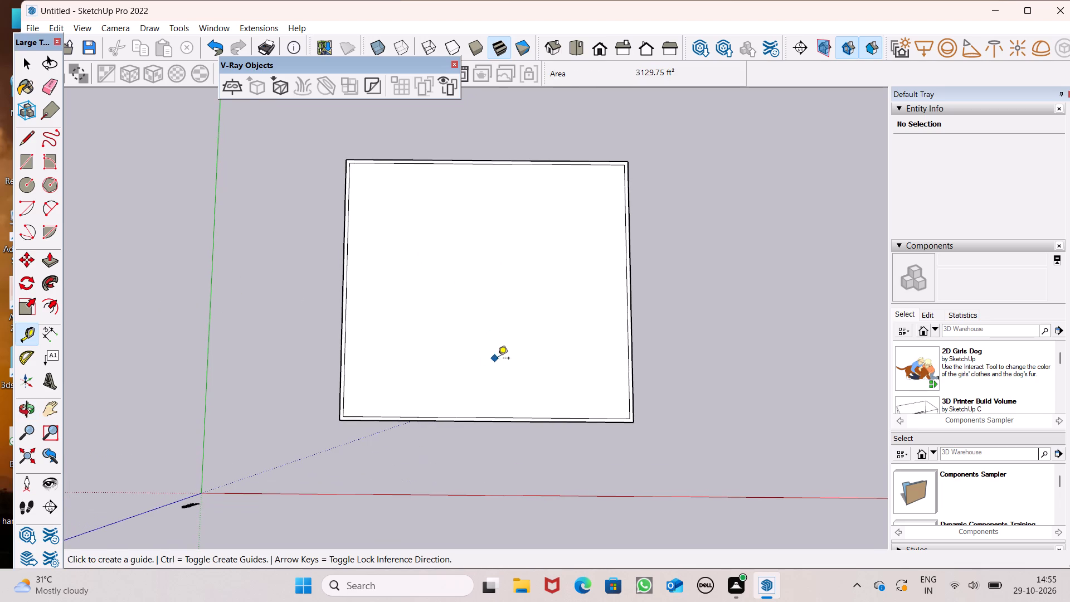
{"action": "left_click", "coordinate": [344, 321]}
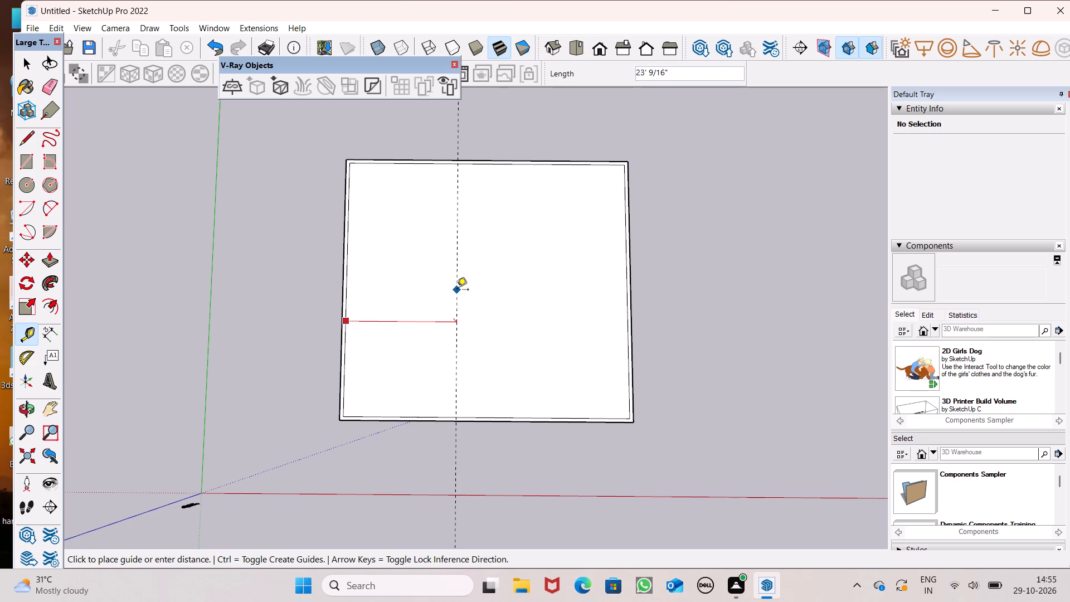
{"action": "left_click", "coordinate": [457, 290]}
{"action": "left_click", "coordinate": [453, 293]}
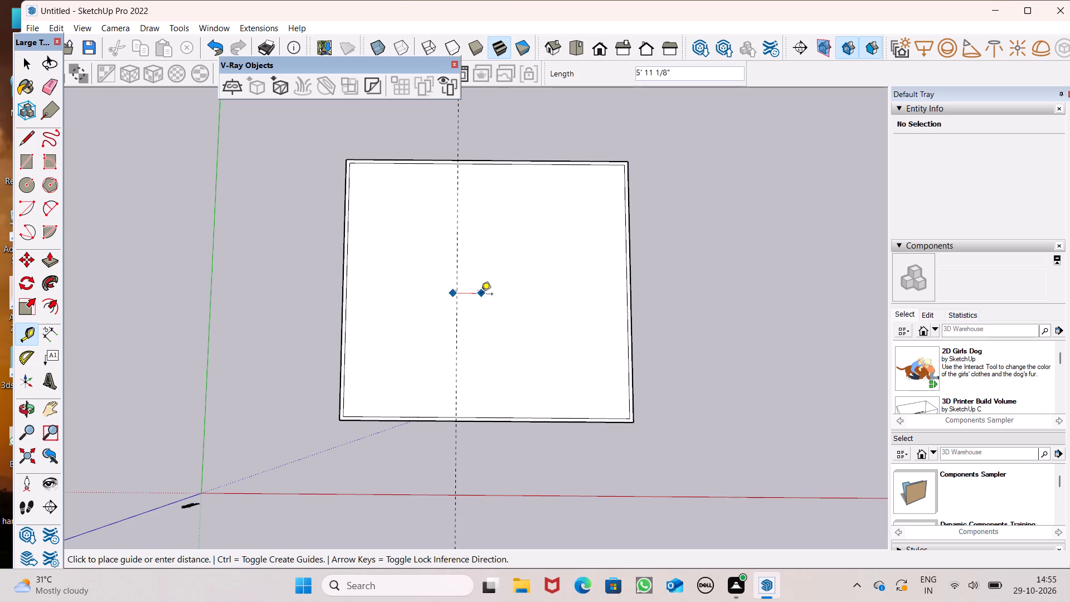
{"action": "key", "text": "space"}
Add a second parallel guide 6" from the first one, on the side away from the green axis.
{"action": "left_click", "coordinate": [35, 330]}
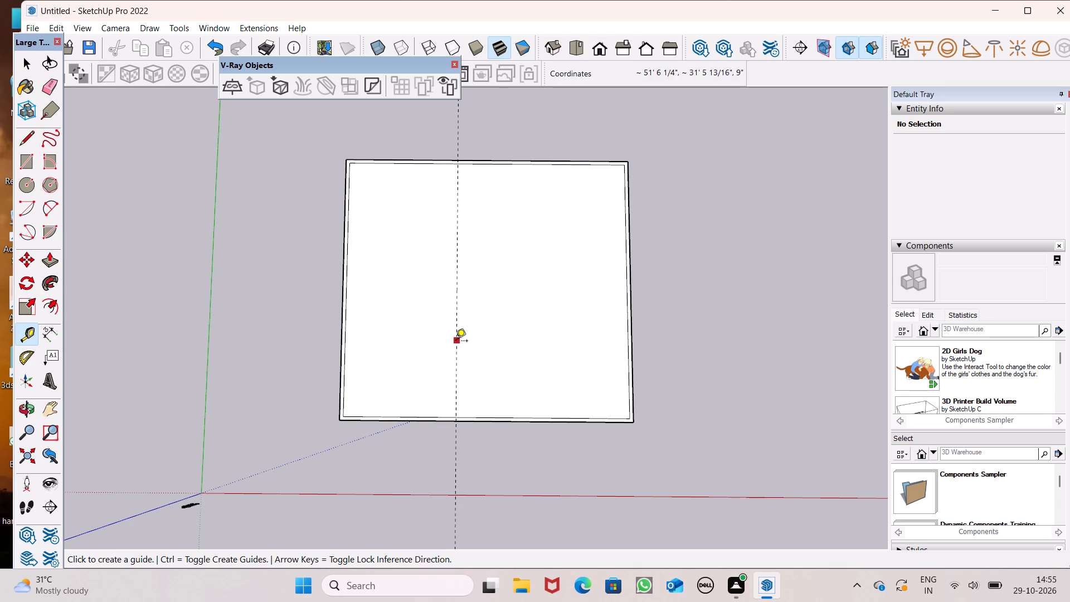
{"action": "left_click_drag", "start_coordinate": [456, 342], "coordinate": [532, 348]}
{"action": "key", "text": "6"}
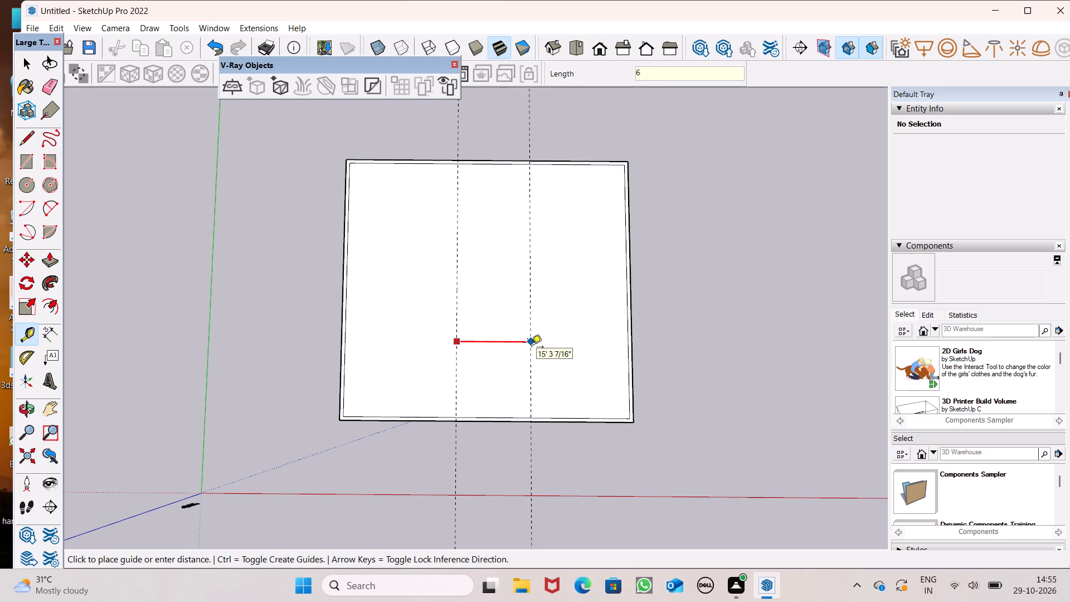
{"action": "key", "text": "shift+quotedbl"}
{"action": "left_click_drag", "start_coordinate": [532, 348], "coordinate": [532, 347]}
{"action": "key", "text": "Return"}
{"action": "scroll", "coordinate": [475, 229], "scroll_direction": "down", "scroll_amount": 2}
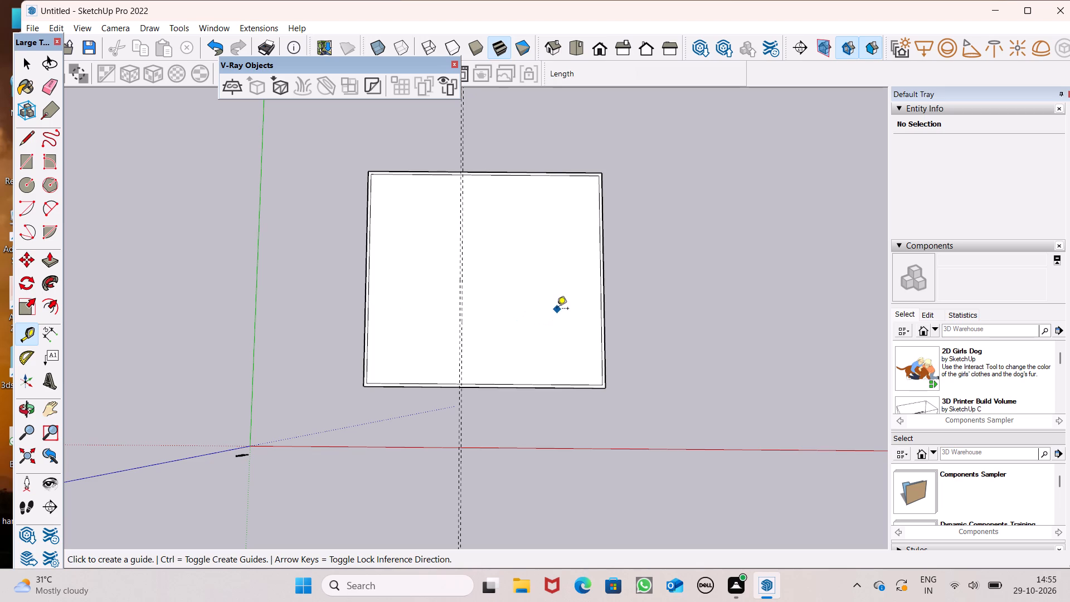
Place a pair of guides parallel to the red axis, about 11' in from the front inner border line and spaced 6" apart.
{"action": "scroll", "coordinate": [512, 365], "scroll_direction": "up", "scroll_amount": 1}
{"action": "left_click", "coordinate": [496, 385]}
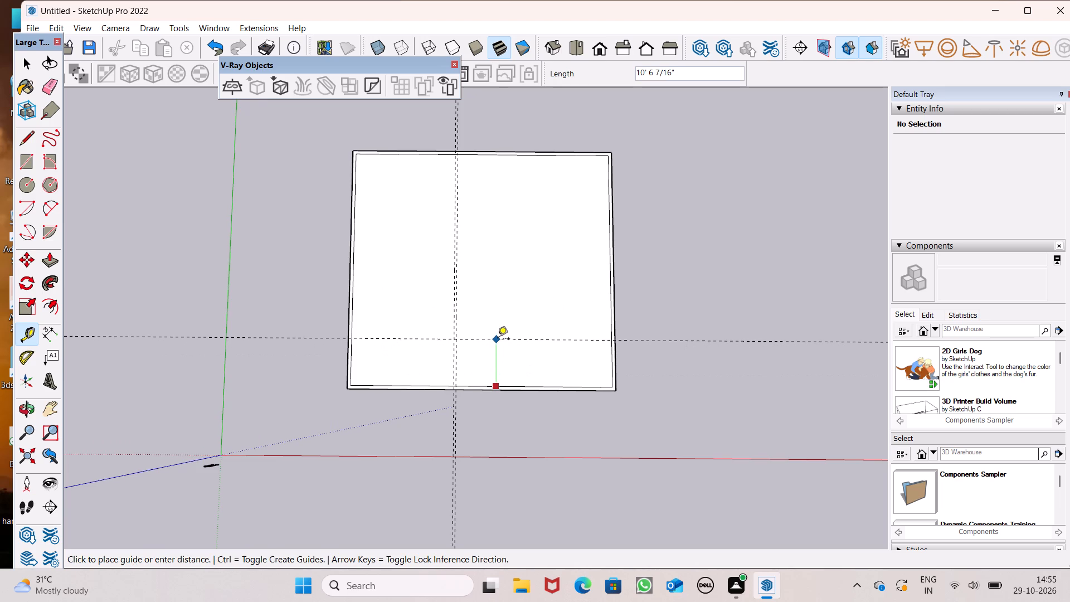
{"action": "left_click", "coordinate": [499, 336]}
{"action": "left_click", "coordinate": [499, 339]}
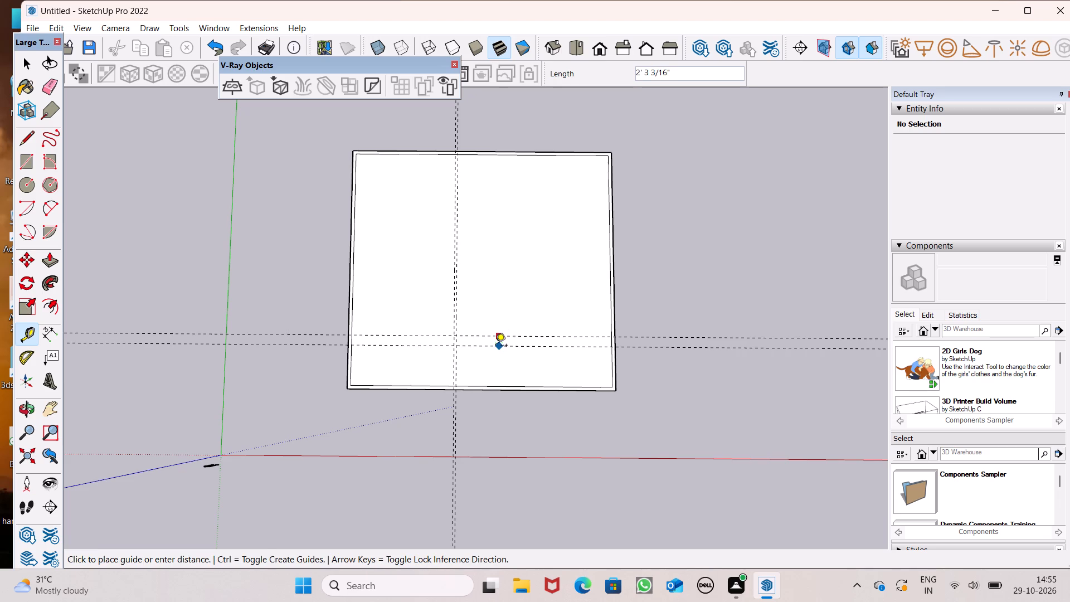
{"action": "type", "text": "6\""}
{"action": "key", "text": "Return"}
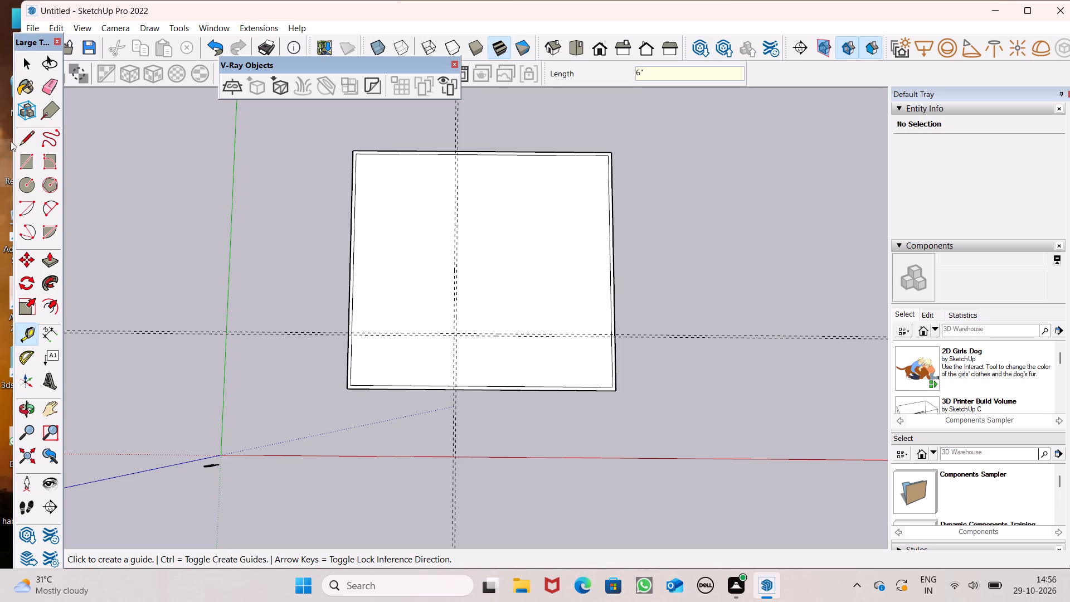
Draw a 6" wide rectangle between the red-axis guides, spanning the slab from one inner border line to the opposite one.
{"action": "left_click", "coordinate": [24, 155]}
{"action": "scroll", "coordinate": [329, 341], "scroll_direction": "up", "scroll_amount": 6}
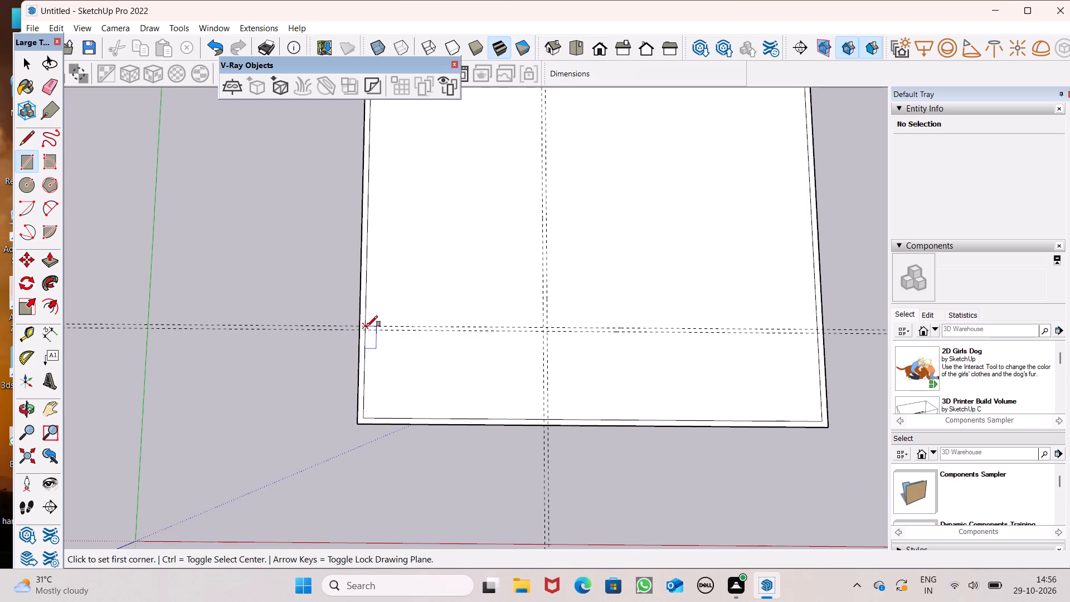
{"action": "left_click", "coordinate": [366, 326]}
{"action": "scroll", "coordinate": [298, 318], "scroll_direction": "down", "scroll_amount": 4}
{"action": "scroll", "coordinate": [645, 343], "scroll_direction": "up", "scroll_amount": 6}
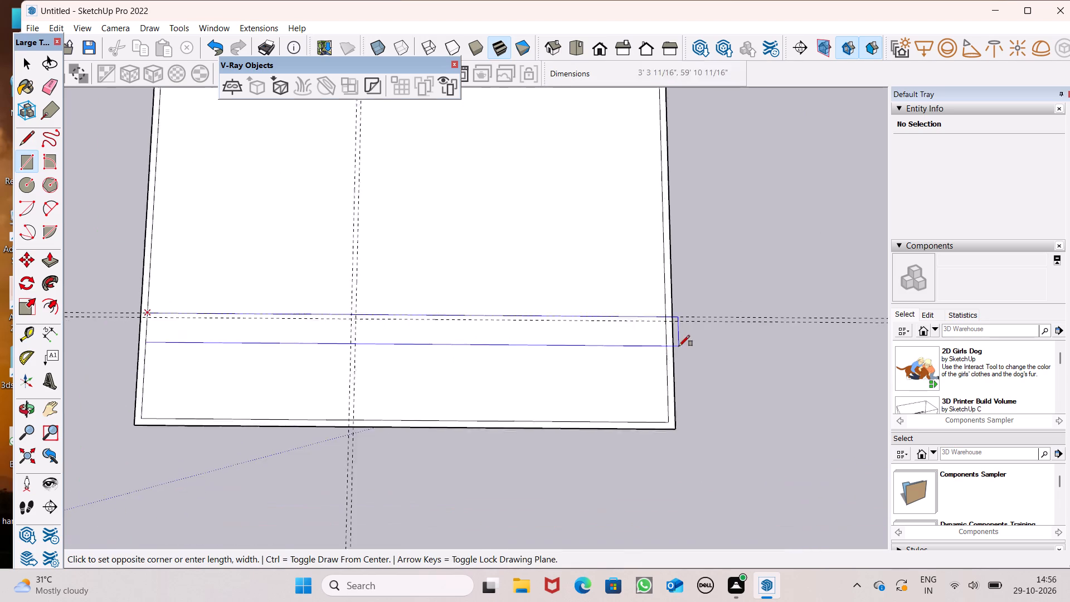
{"action": "scroll", "coordinate": [665, 315], "scroll_direction": "up", "scroll_amount": 6}
{"action": "left_click", "coordinate": [658, 323]}
{"action": "scroll", "coordinate": [651, 302], "scroll_direction": "down", "scroll_amount": 8}
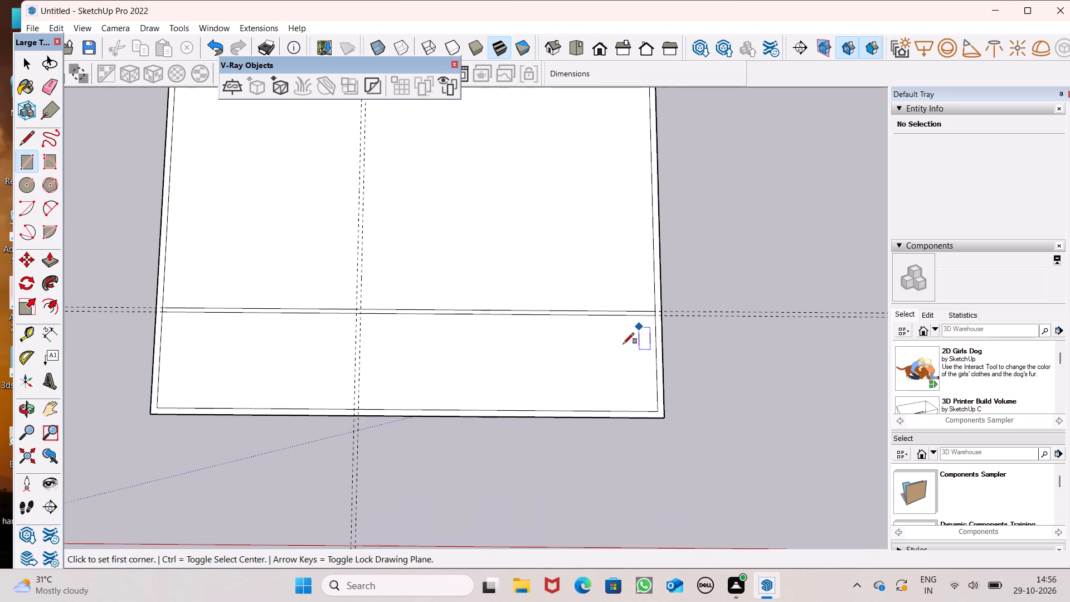
Draw a 6" by 53' 6" rectangle between the green-axis guides, from the front inner border line to the back one.
{"action": "left_click", "coordinate": [359, 406]}
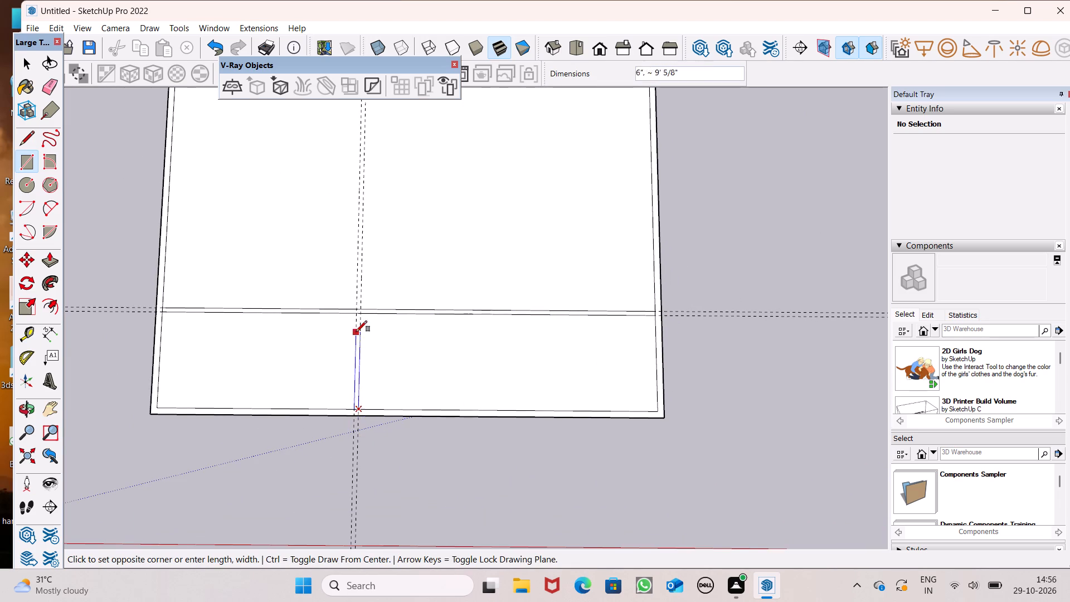
{"action": "scroll", "coordinate": [358, 335], "scroll_direction": "down", "scroll_amount": 8}
{"action": "scroll", "coordinate": [371, 435], "scroll_direction": "down", "scroll_amount": 1}
{"action": "scroll", "coordinate": [348, 239], "scroll_direction": "down", "scroll_amount": 1}
{"action": "scroll", "coordinate": [348, 239], "scroll_direction": "up", "scroll_amount": 7}
{"action": "scroll", "coordinate": [381, 162], "scroll_direction": "up", "scroll_amount": 2}
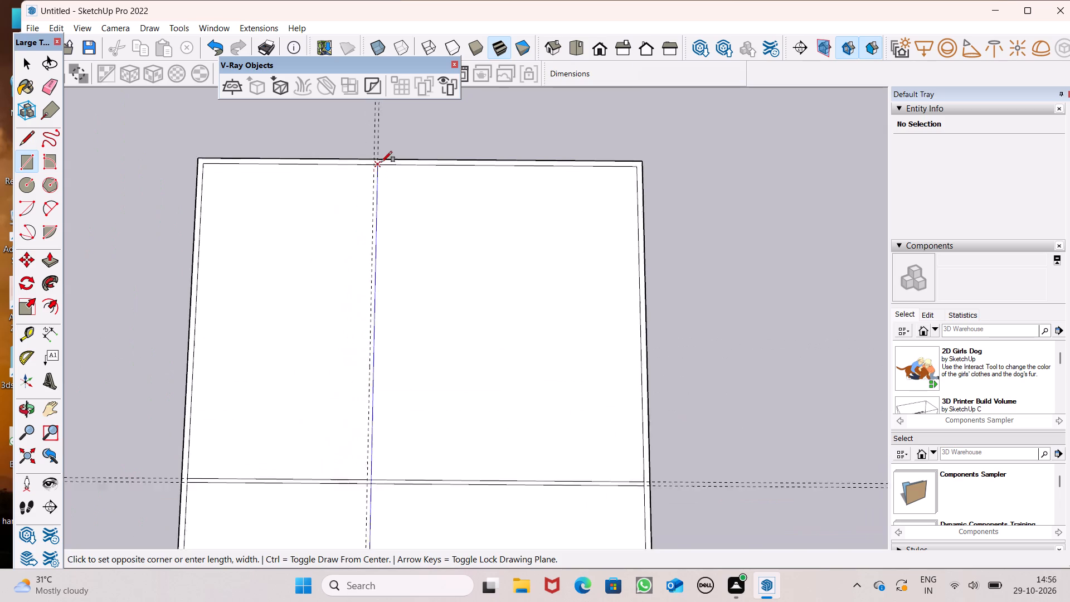
{"action": "scroll", "coordinate": [381, 162], "scroll_direction": "up", "scroll_amount": 9}
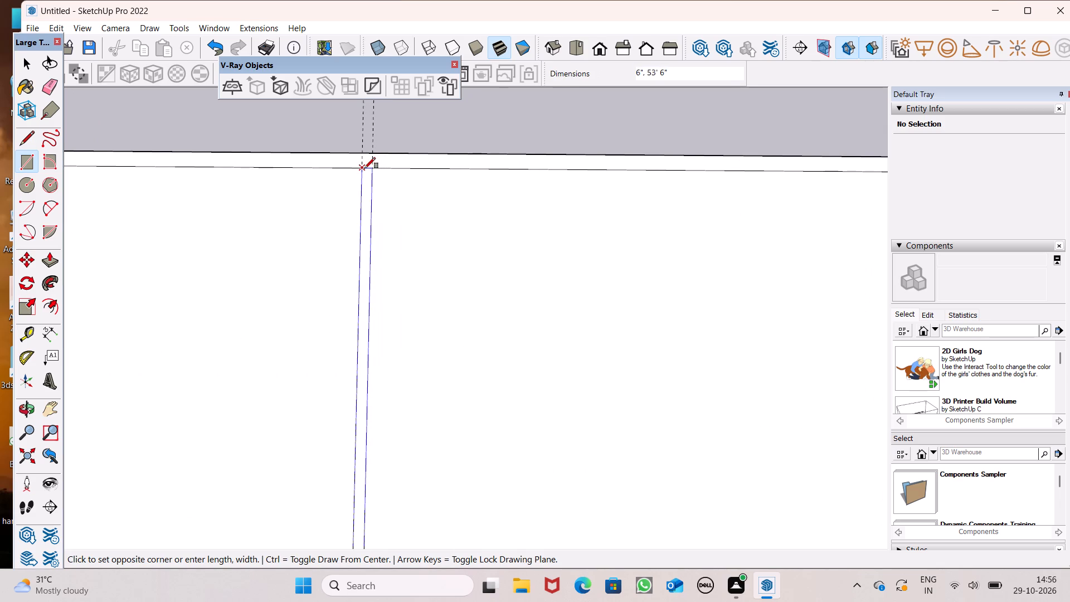
{"action": "left_click", "coordinate": [364, 168]}
{"action": "scroll", "coordinate": [445, 183], "scroll_direction": "down", "scroll_amount": 18}
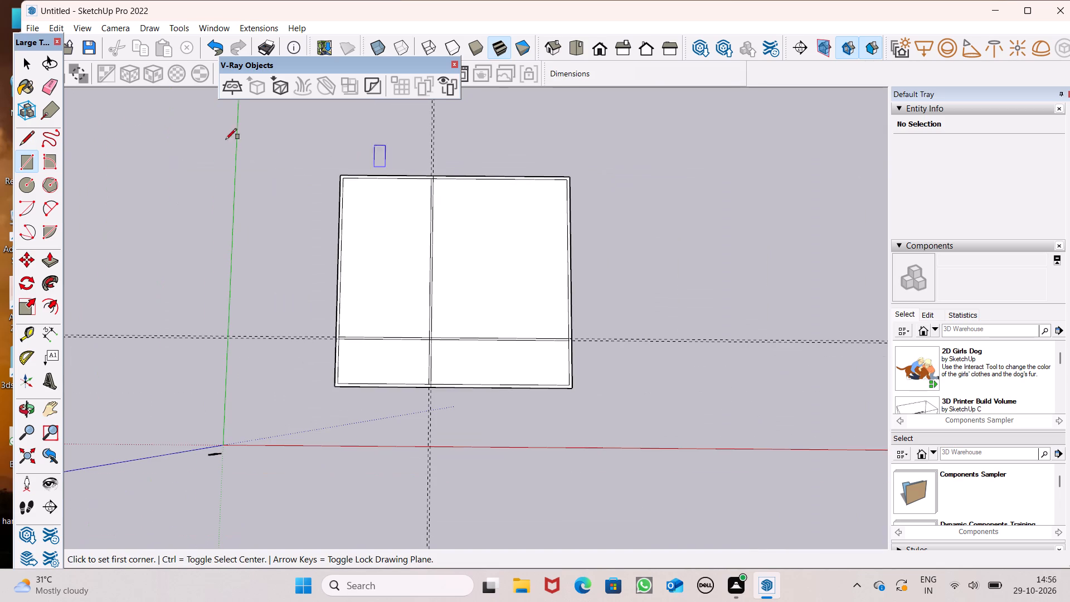
Erase both pairs of guides around the slab, keeping the drawn wall strips.
{"action": "left_click", "coordinate": [55, 86]}
{"action": "left_click_drag", "start_coordinate": [429, 138], "coordinate": [441, 138]}
{"action": "left_click_drag", "start_coordinate": [285, 317], "coordinate": [286, 344]}
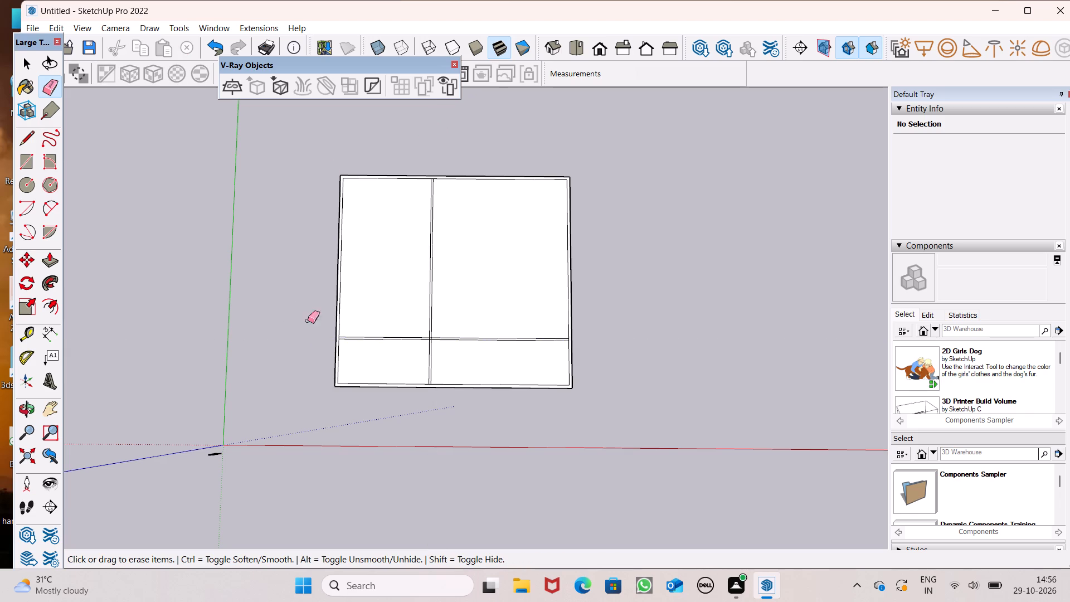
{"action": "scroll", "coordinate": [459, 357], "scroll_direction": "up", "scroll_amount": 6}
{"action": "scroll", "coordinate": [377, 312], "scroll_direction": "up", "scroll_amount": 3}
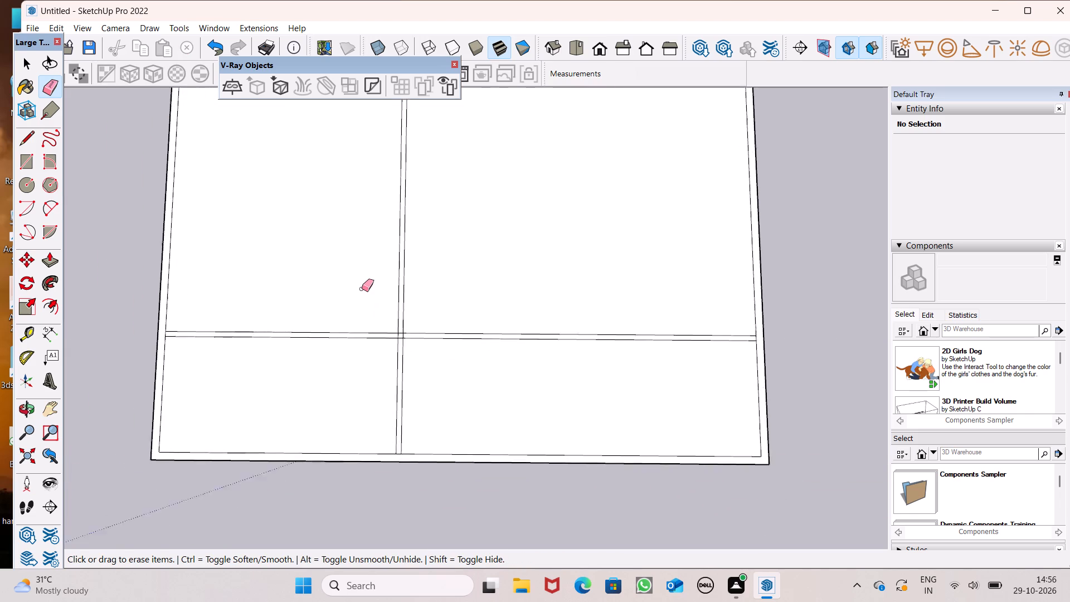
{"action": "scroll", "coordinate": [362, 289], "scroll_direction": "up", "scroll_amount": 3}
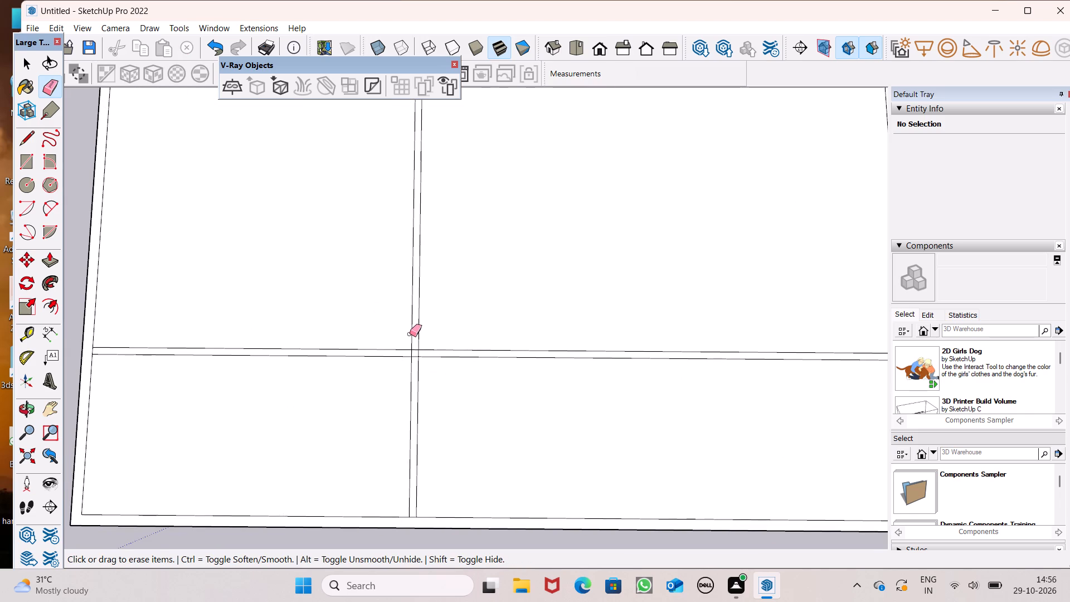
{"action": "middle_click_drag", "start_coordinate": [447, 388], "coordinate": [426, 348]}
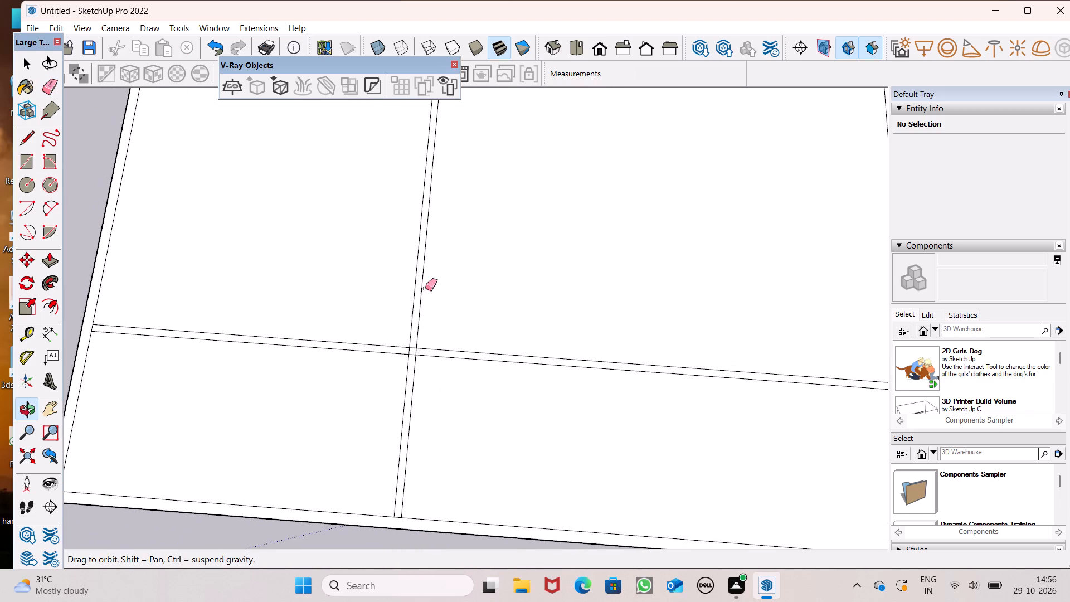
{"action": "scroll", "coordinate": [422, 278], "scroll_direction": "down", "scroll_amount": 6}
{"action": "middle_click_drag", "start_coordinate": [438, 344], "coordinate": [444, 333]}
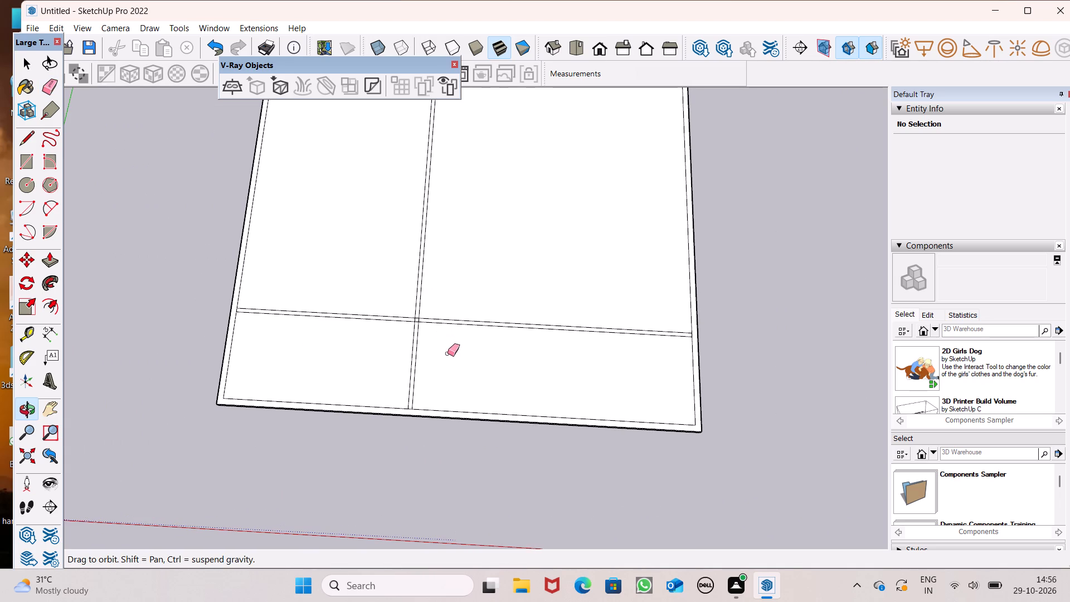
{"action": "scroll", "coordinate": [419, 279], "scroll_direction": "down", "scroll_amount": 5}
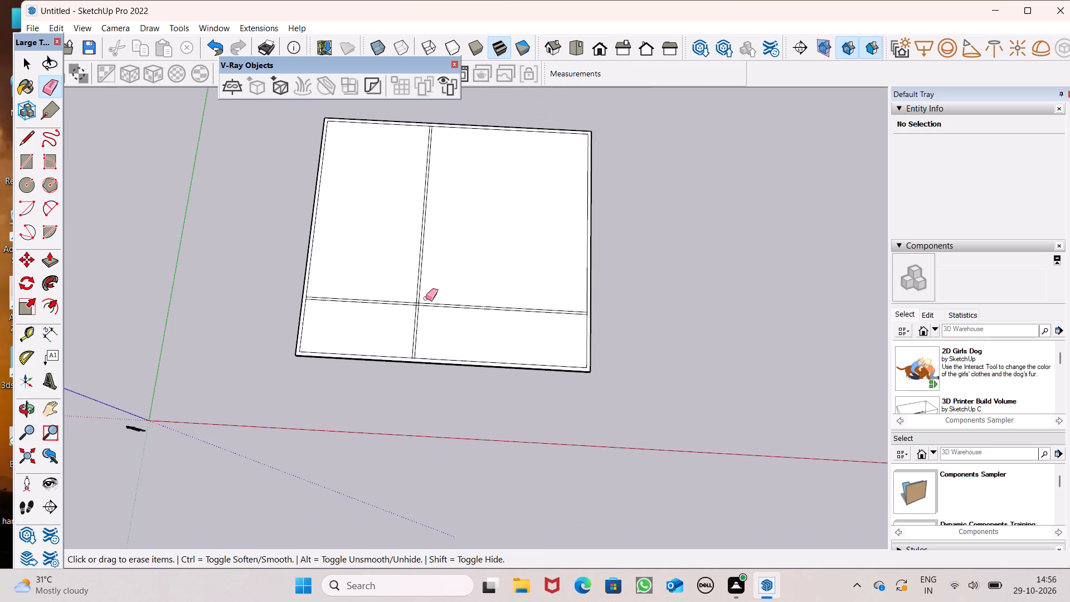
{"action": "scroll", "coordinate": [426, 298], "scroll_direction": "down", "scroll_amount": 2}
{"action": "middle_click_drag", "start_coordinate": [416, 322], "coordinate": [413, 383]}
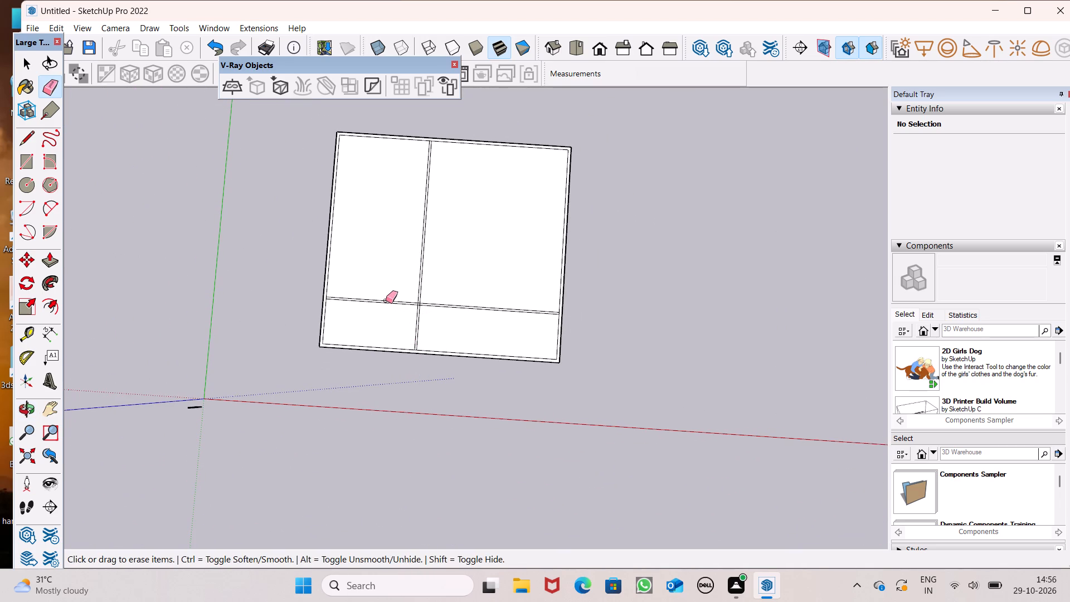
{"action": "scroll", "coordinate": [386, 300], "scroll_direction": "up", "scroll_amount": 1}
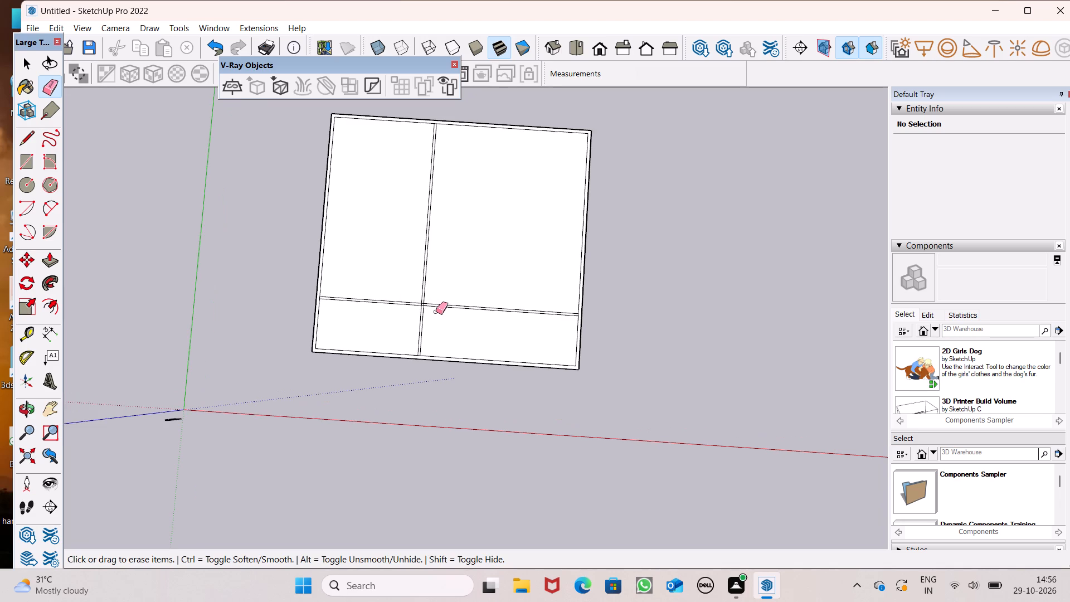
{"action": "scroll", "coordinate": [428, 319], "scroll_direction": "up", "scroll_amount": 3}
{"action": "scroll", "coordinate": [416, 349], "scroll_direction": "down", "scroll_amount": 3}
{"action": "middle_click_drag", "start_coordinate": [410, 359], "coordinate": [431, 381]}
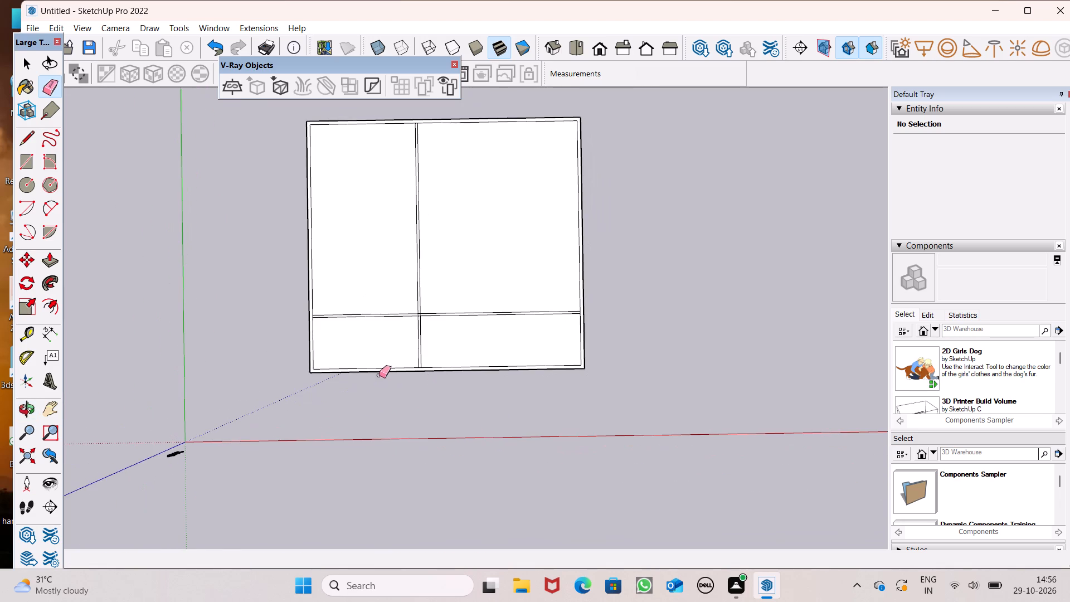
Place a pair of guides parallel to the red axis, about 5' 4" in from the front inner border line and spaced 6" apart.
{"action": "scroll", "coordinate": [431, 404], "scroll_direction": "up", "scroll_amount": 1}
{"action": "middle_click_drag", "start_coordinate": [431, 403], "coordinate": [395, 392]}
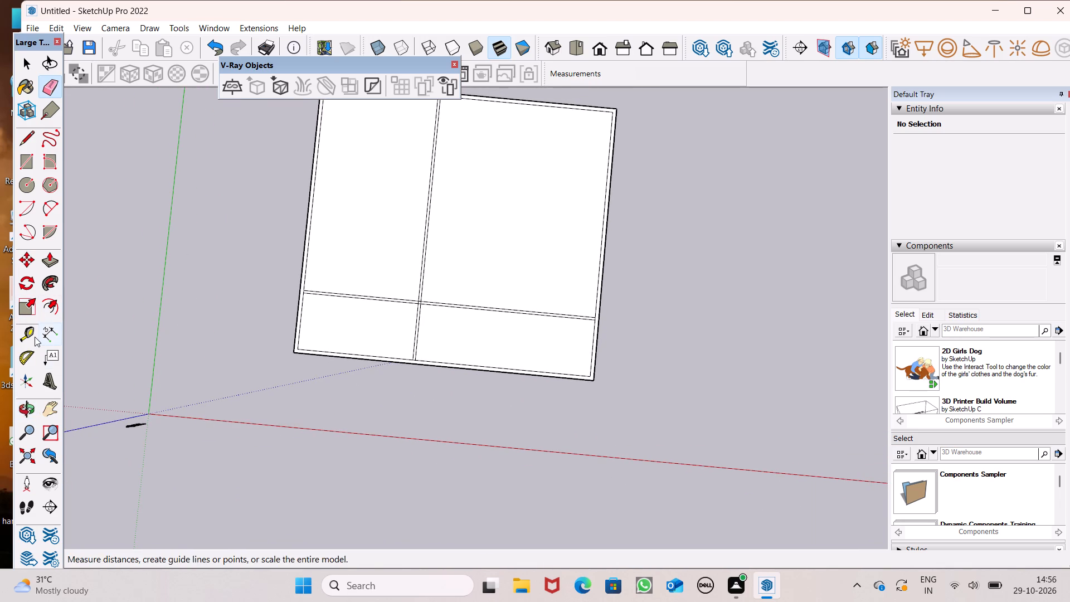
{"action": "left_click_drag", "start_coordinate": [34, 337], "coordinate": [106, 368]}
{"action": "scroll", "coordinate": [236, 284], "scroll_direction": "up", "scroll_amount": 4}
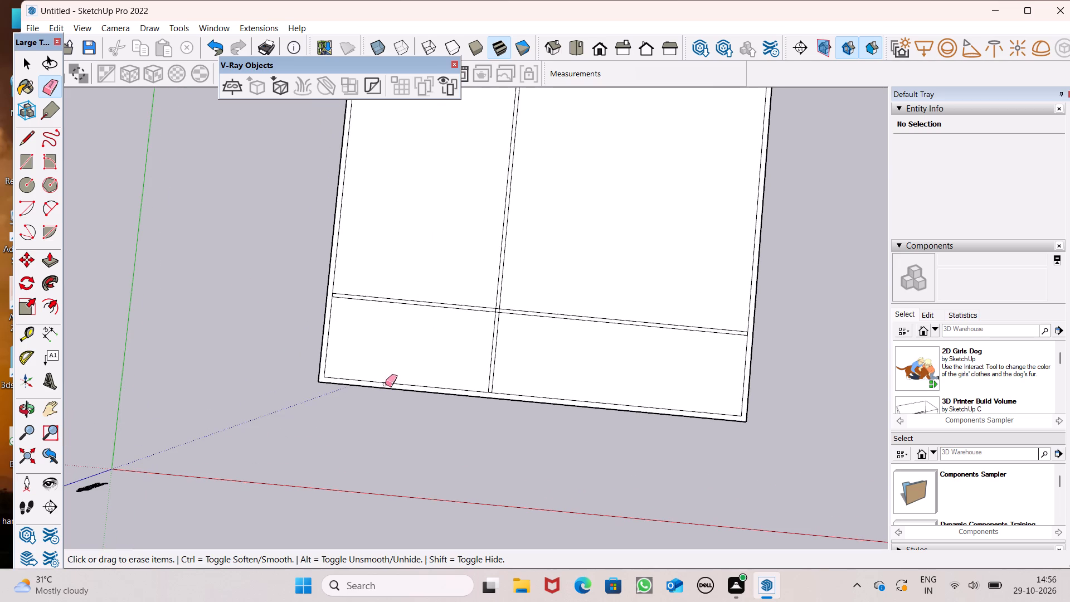
{"action": "left_click", "coordinate": [27, 343]}
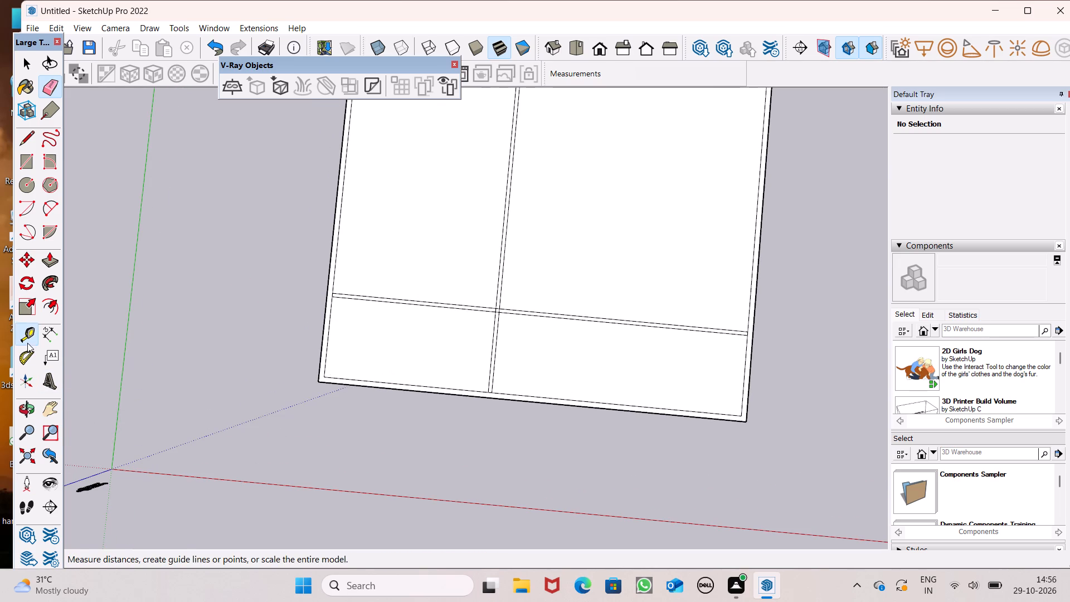
{"action": "left_click", "coordinate": [380, 381]}
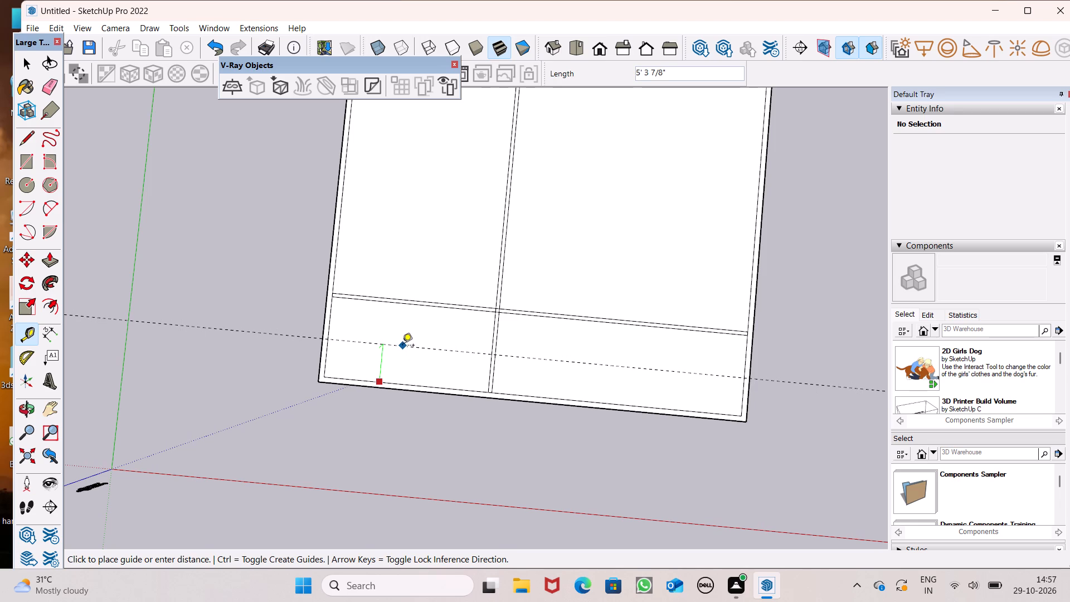
{"action": "left_click", "coordinate": [402, 346]}
{"action": "left_click", "coordinate": [402, 346]}
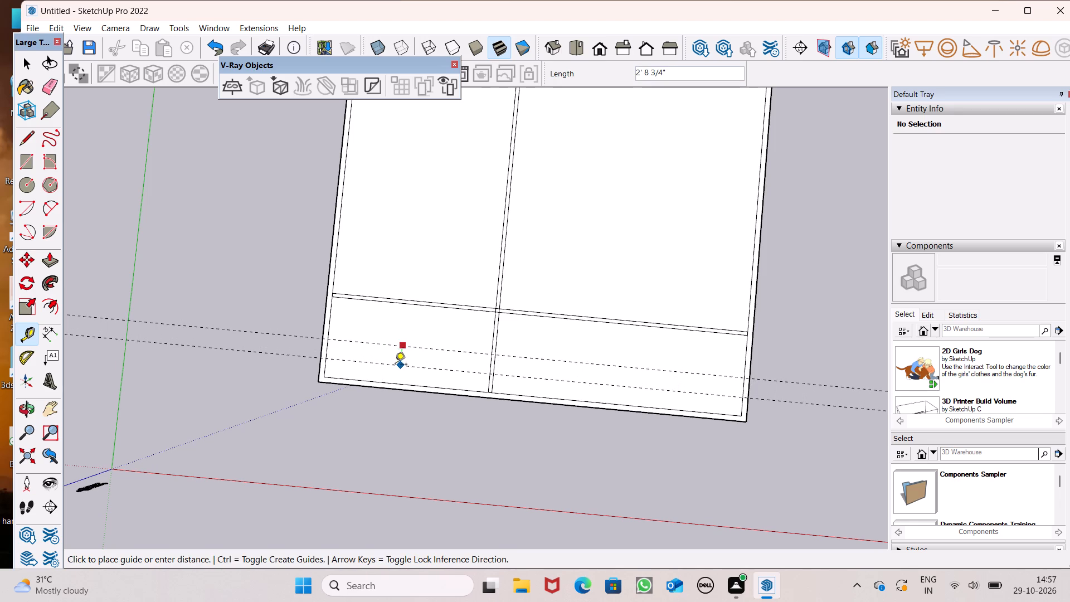
{"action": "key", "text": "6"}
{"action": "key", "text": "shift+quotedbl"}
{"action": "key", "text": "Return"}
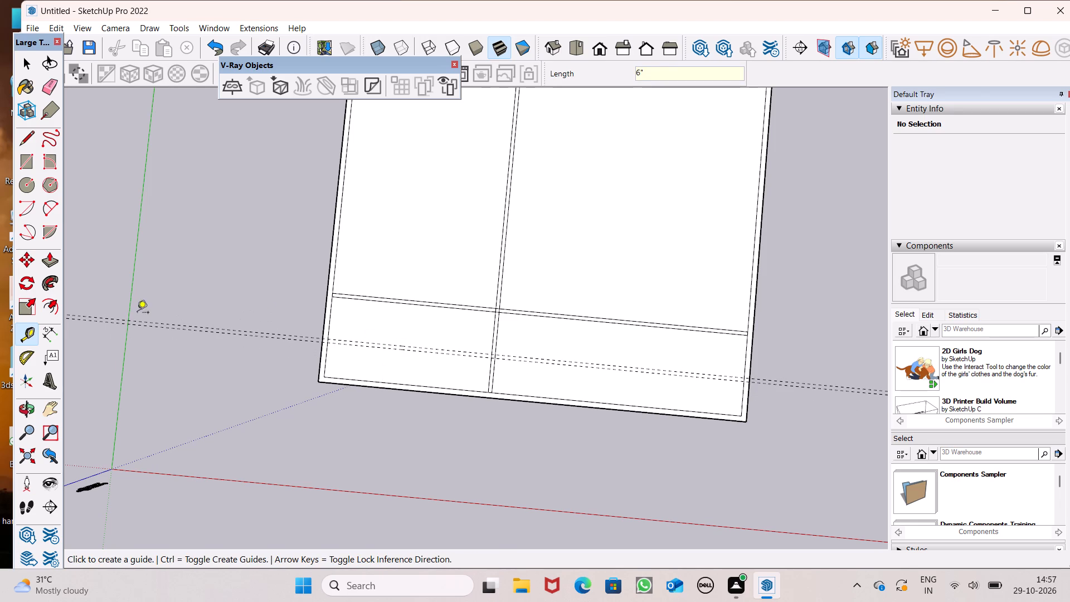
Draw a 6" by about 23' 6 9/16" rectangle between the guides, from the inner border line nearest the green axis to the green-axis strip.
{"action": "left_click", "coordinate": [26, 165]}
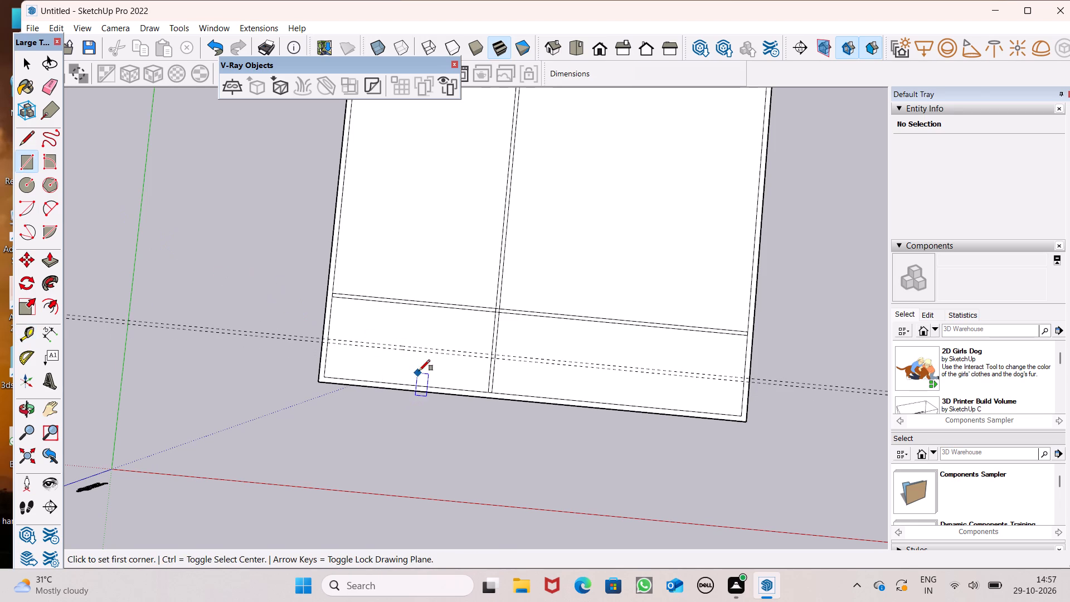
{"action": "scroll", "coordinate": [344, 365], "scroll_direction": "down", "scroll_amount": 1}
{"action": "middle_click_drag", "start_coordinate": [460, 432], "coordinate": [426, 438]}
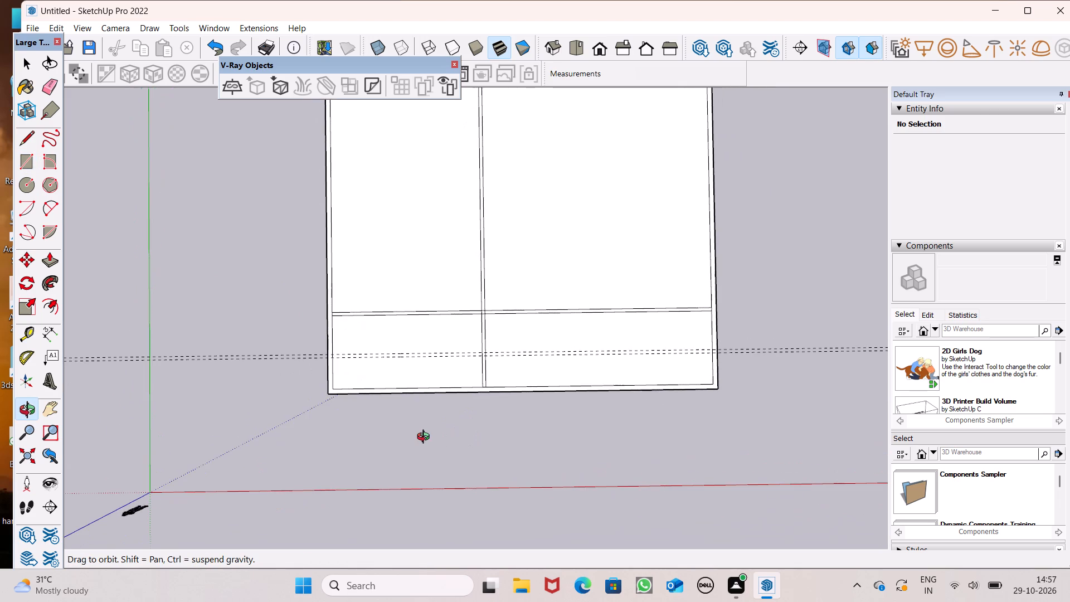
{"action": "middle_click_drag", "start_coordinate": [426, 438], "coordinate": [424, 436]}
{"action": "scroll", "coordinate": [434, 350], "scroll_direction": "up", "scroll_amount": 1}
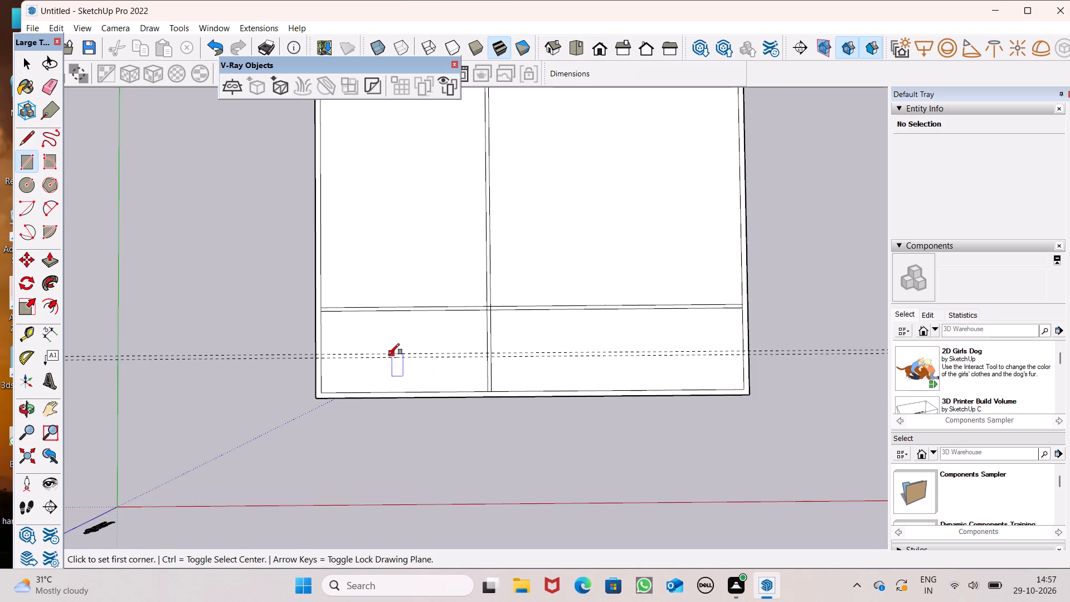
{"action": "scroll", "coordinate": [353, 355], "scroll_direction": "up", "scroll_amount": 3}
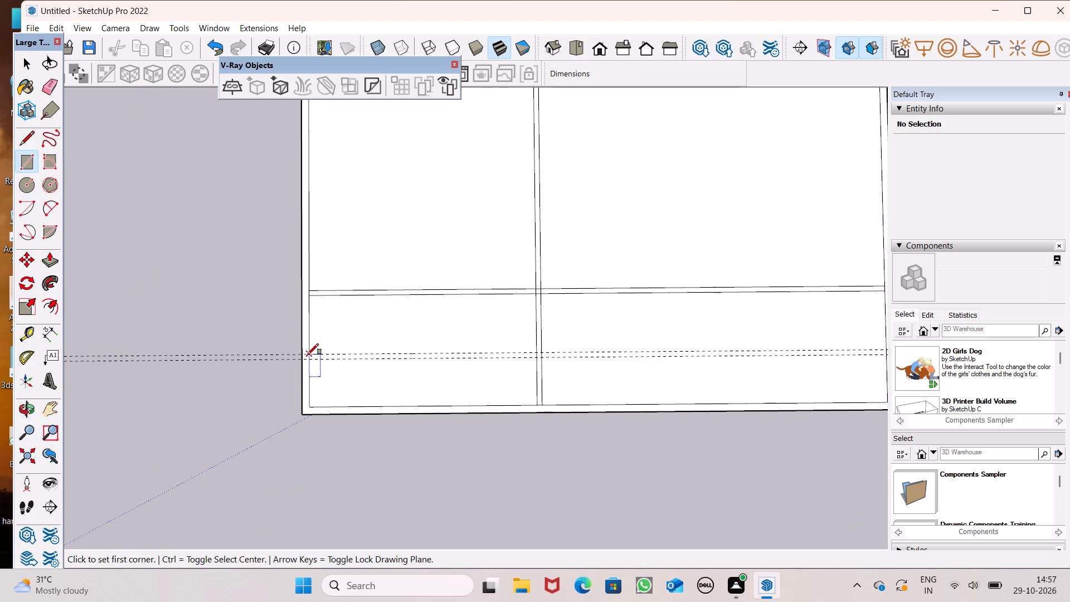
{"action": "left_click", "coordinate": [308, 355]}
{"action": "left_click", "coordinate": [543, 358]}
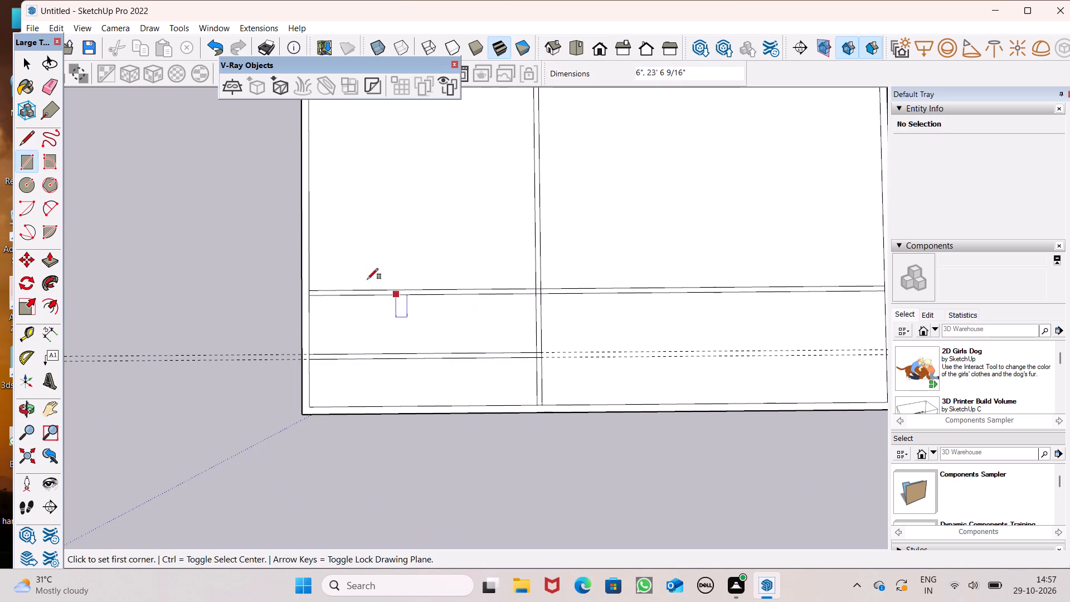
Erase the pair of red-axis guides around the new wall strip.
{"action": "left_click", "coordinate": [55, 91]}
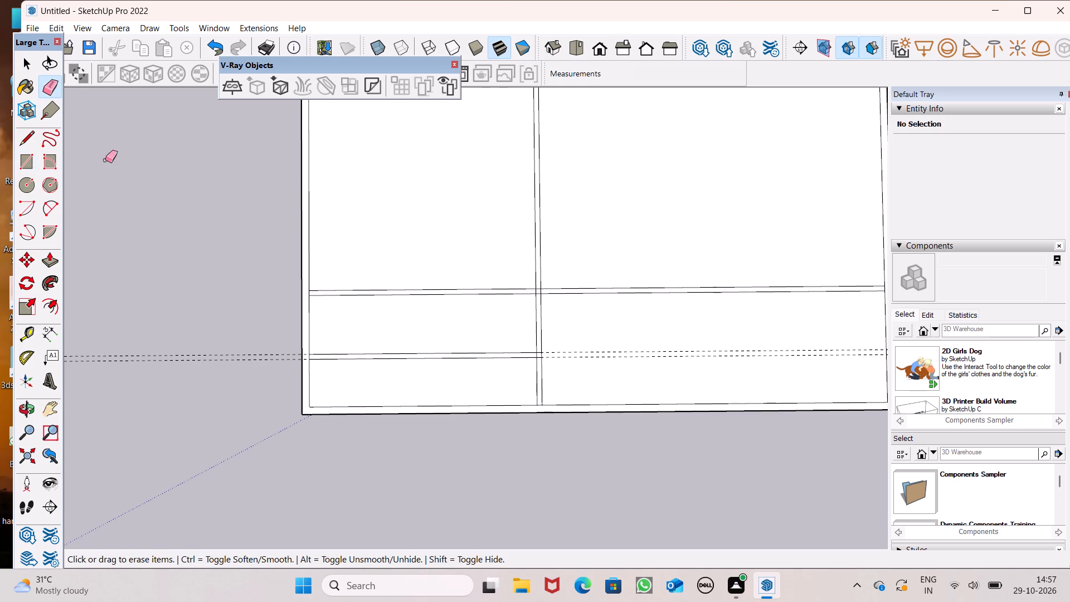
{"action": "left_click_drag", "start_coordinate": [172, 299], "coordinate": [196, 382]}
Erase both lines of the older red-axis strip on the side of the green-axis strip where the new strip lies.
{"action": "left_click_drag", "start_coordinate": [402, 285], "coordinate": [405, 305]}
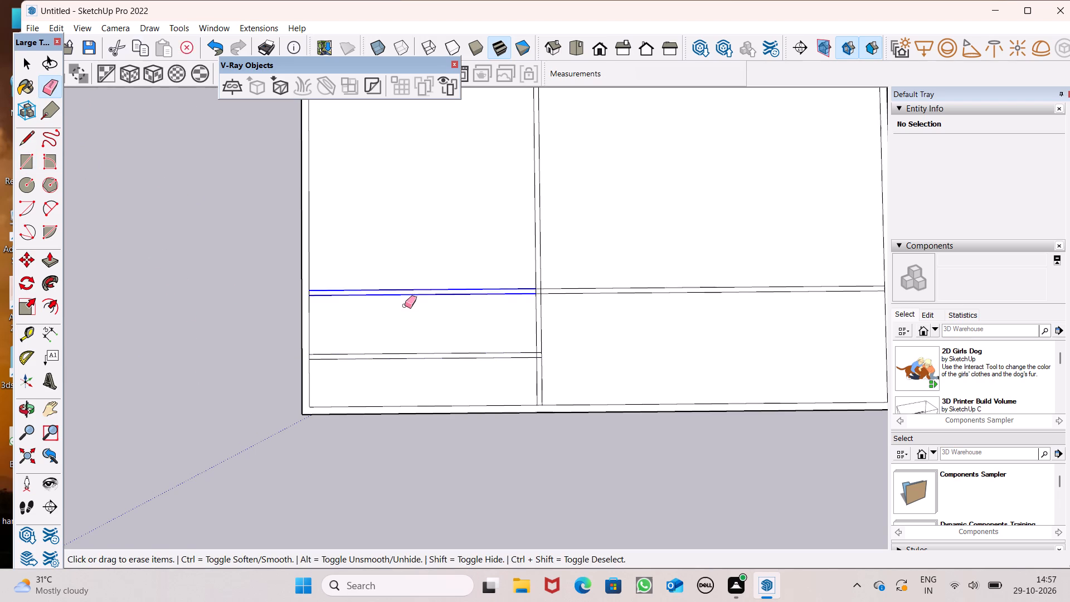
{"action": "left_click_drag", "start_coordinate": [405, 305], "coordinate": [405, 307]}
Erase the short overlapping edges where the two red-axis strips meet the green-axis strip, so the wall outlines join openly.
{"action": "scroll", "coordinate": [572, 393], "scroll_direction": "up", "scroll_amount": 3}
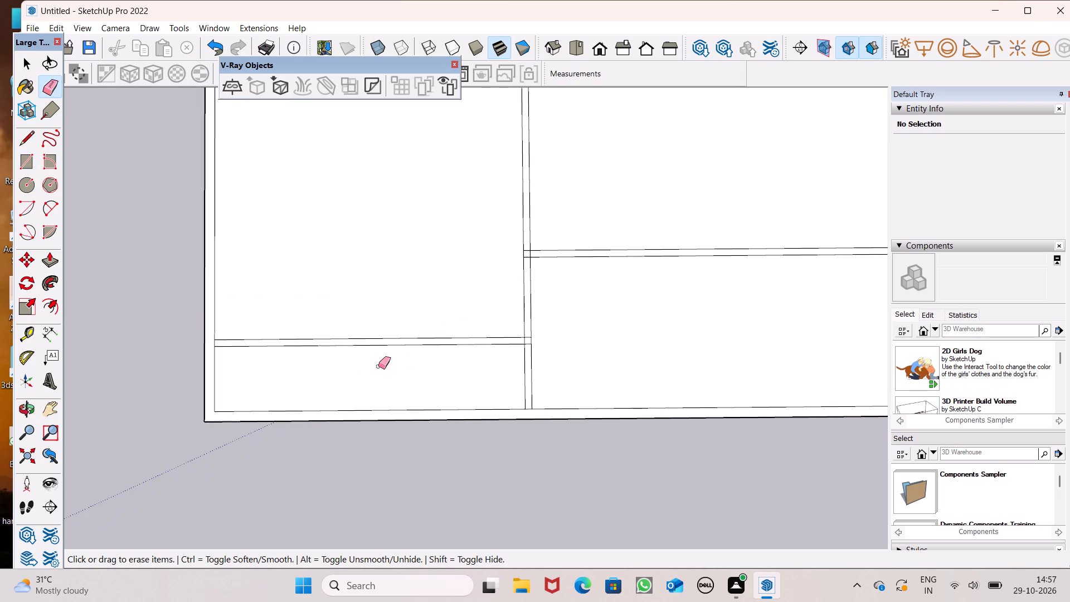
{"action": "scroll", "coordinate": [319, 366], "scroll_direction": "down", "scroll_amount": 5}
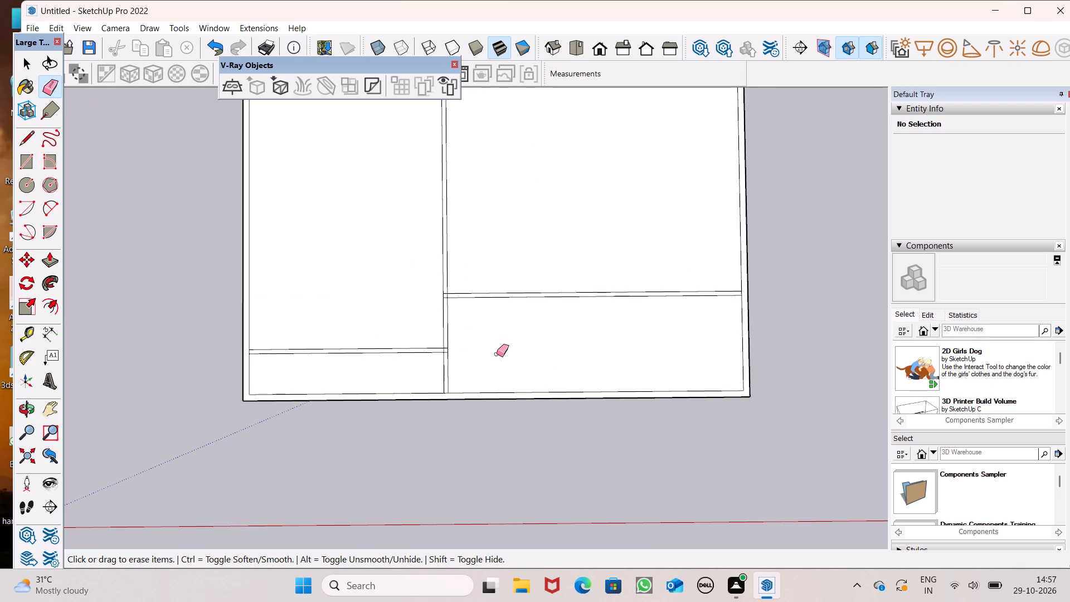
{"action": "scroll", "coordinate": [449, 357], "scroll_direction": "up", "scroll_amount": 13}
{"action": "left_click_drag", "start_coordinate": [446, 345], "coordinate": [454, 336]}
{"action": "left_click_drag", "start_coordinate": [454, 330], "coordinate": [452, 336]}
{"action": "scroll", "coordinate": [456, 351], "scroll_direction": "down", "scroll_amount": 7}
{"action": "scroll", "coordinate": [481, 250], "scroll_direction": "up", "scroll_amount": 2}
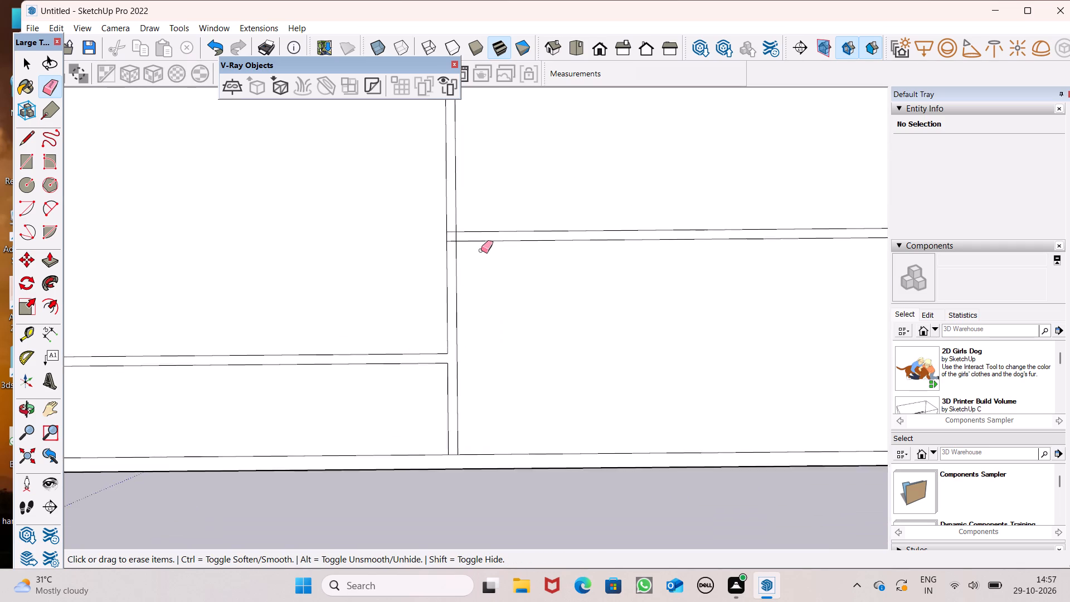
{"action": "scroll", "coordinate": [481, 250], "scroll_direction": "up", "scroll_amount": 8}
{"action": "left_click_drag", "start_coordinate": [412, 206], "coordinate": [424, 231]}
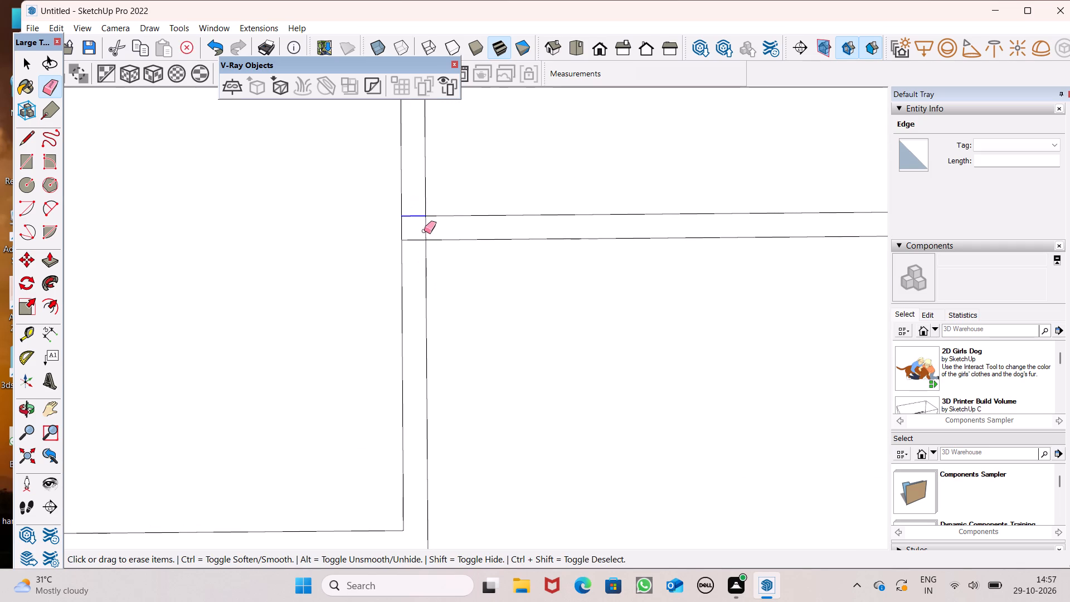
{"action": "left_click_drag", "start_coordinate": [424, 231], "coordinate": [429, 230]}
Draw a 9" line from the inner border's front corner nearest the origin across the border to the slab's front edge.
{"action": "scroll", "coordinate": [393, 256], "scroll_direction": "down", "scroll_amount": 7}
{"action": "scroll", "coordinate": [362, 307], "scroll_direction": "down", "scroll_amount": 8}
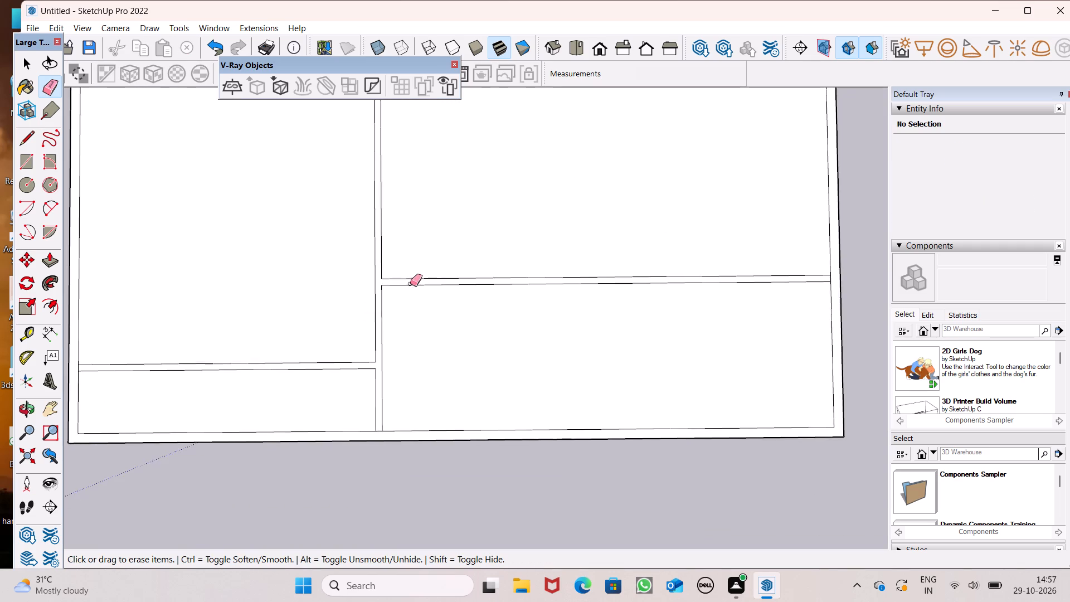
{"action": "scroll", "coordinate": [414, 285], "scroll_direction": "down", "scroll_amount": 4}
{"action": "middle_click_drag", "start_coordinate": [472, 447], "coordinate": [467, 404]}
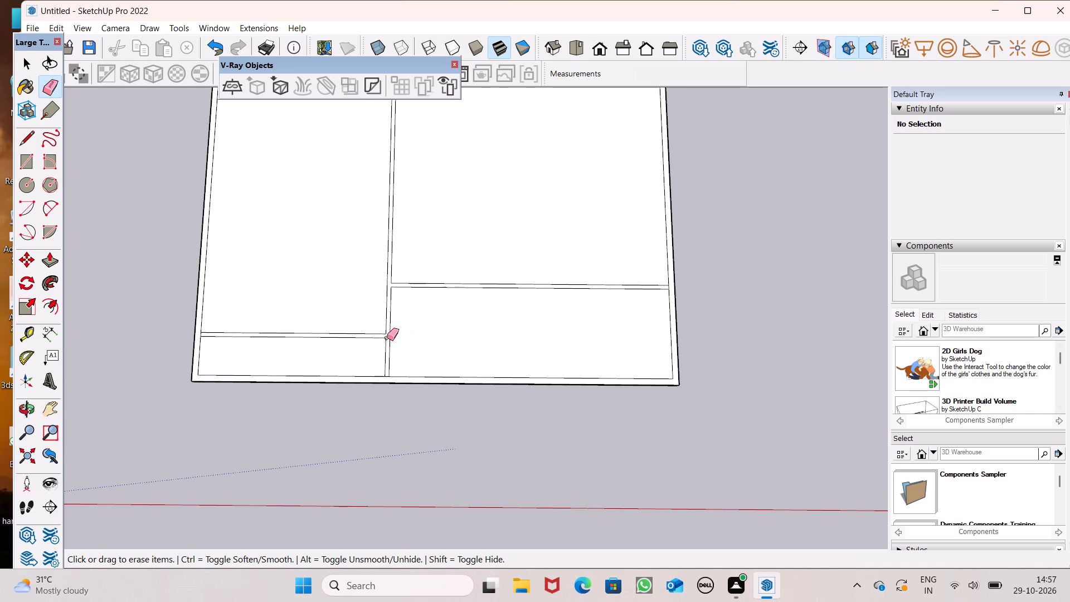
{"action": "left_click", "coordinate": [21, 134]}
{"action": "scroll", "coordinate": [327, 264], "scroll_direction": "down", "scroll_amount": 3}
{"action": "scroll", "coordinate": [317, 264], "scroll_direction": "up", "scroll_amount": 6}
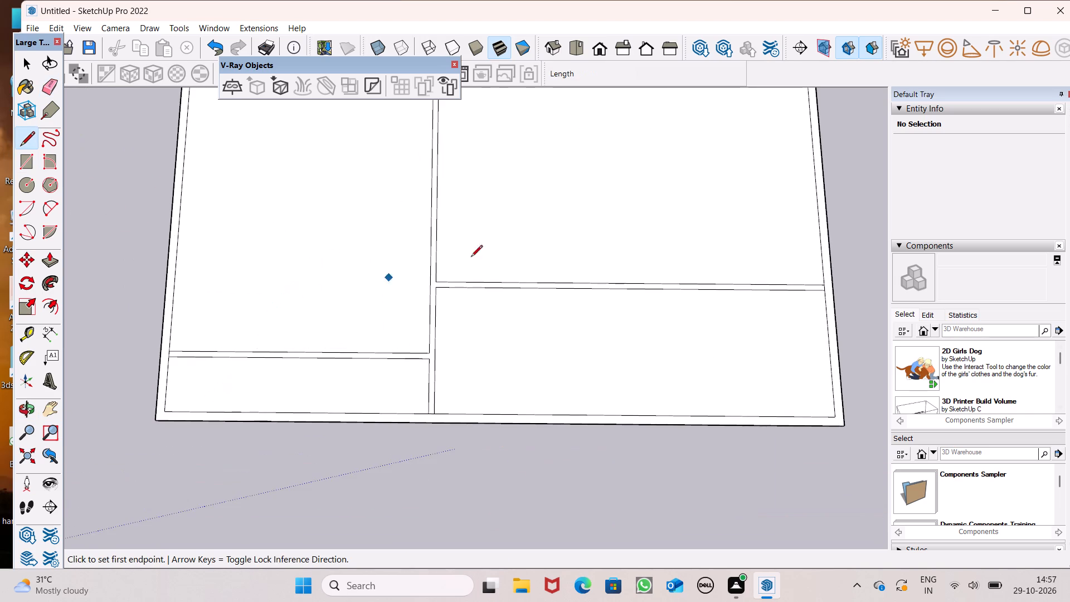
{"action": "scroll", "coordinate": [505, 279], "scroll_direction": "down", "scroll_amount": 5}
{"action": "scroll", "coordinate": [211, 377], "scroll_direction": "up", "scroll_amount": 6}
{"action": "scroll", "coordinate": [360, 373], "scroll_direction": "up", "scroll_amount": 4}
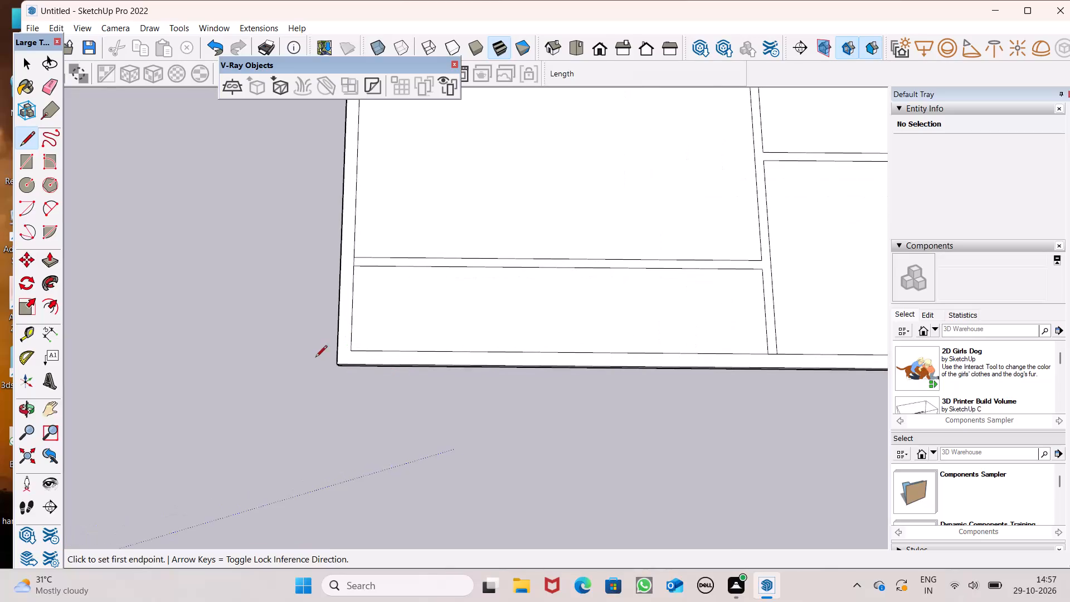
{"action": "scroll", "coordinate": [310, 367], "scroll_direction": "down", "scroll_amount": 5}
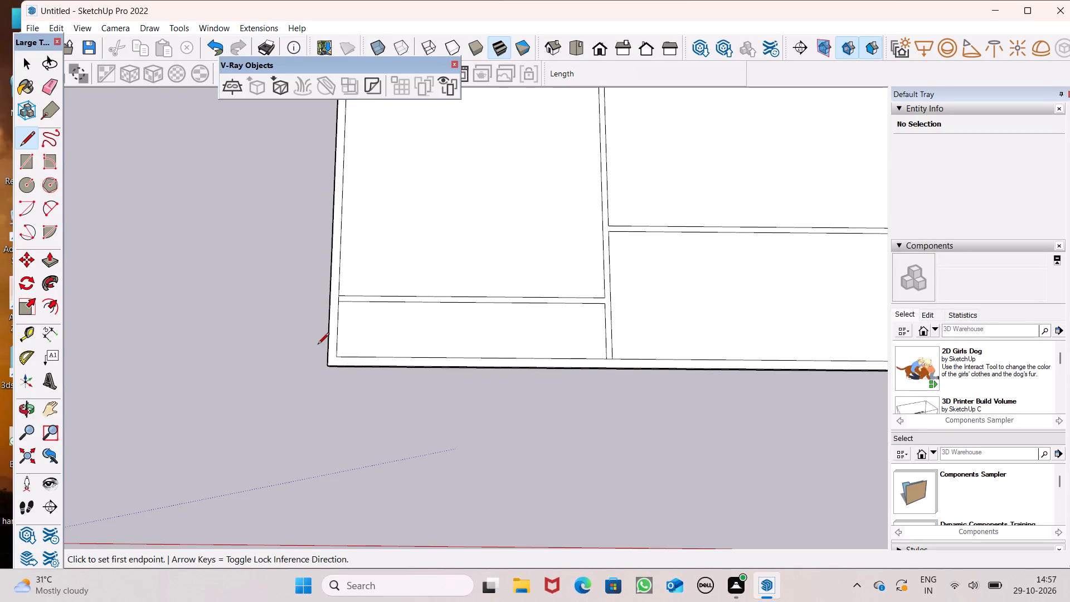
{"action": "scroll", "coordinate": [315, 345], "scroll_direction": "down", "scroll_amount": 3}
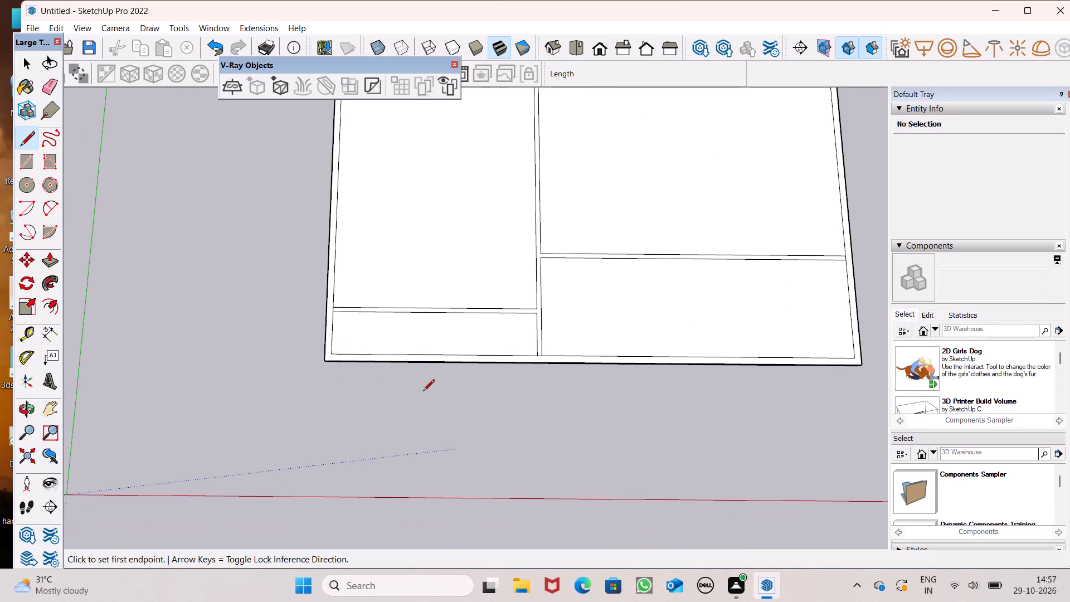
{"action": "scroll", "coordinate": [488, 363], "scroll_direction": "up", "scroll_amount": 4}
{"action": "scroll", "coordinate": [289, 356], "scroll_direction": "up", "scroll_amount": 4}
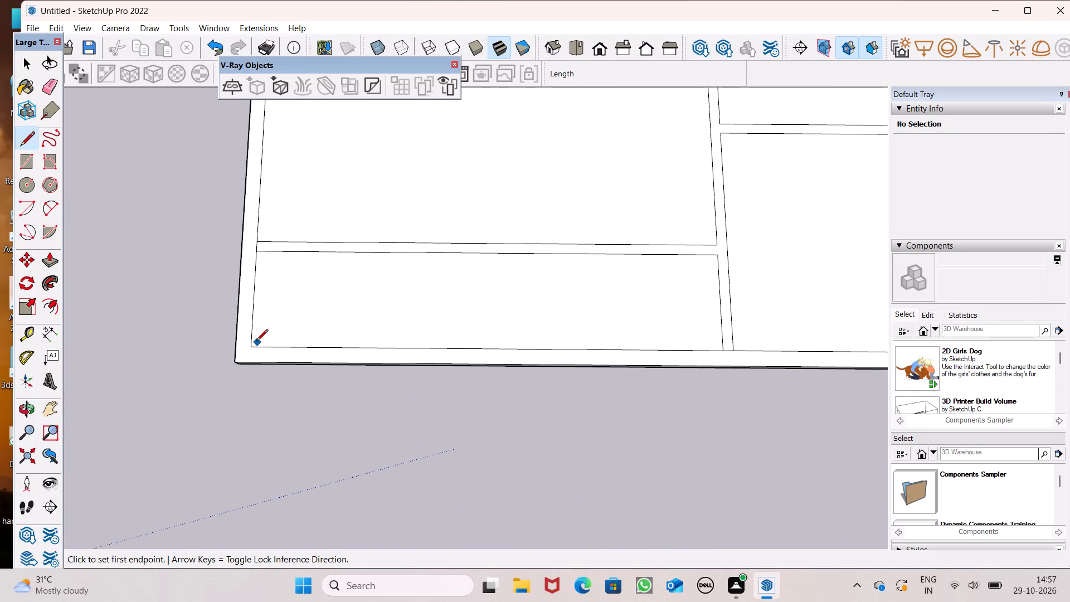
{"action": "left_click", "coordinate": [256, 342]}
{"action": "key", "text": "space"}
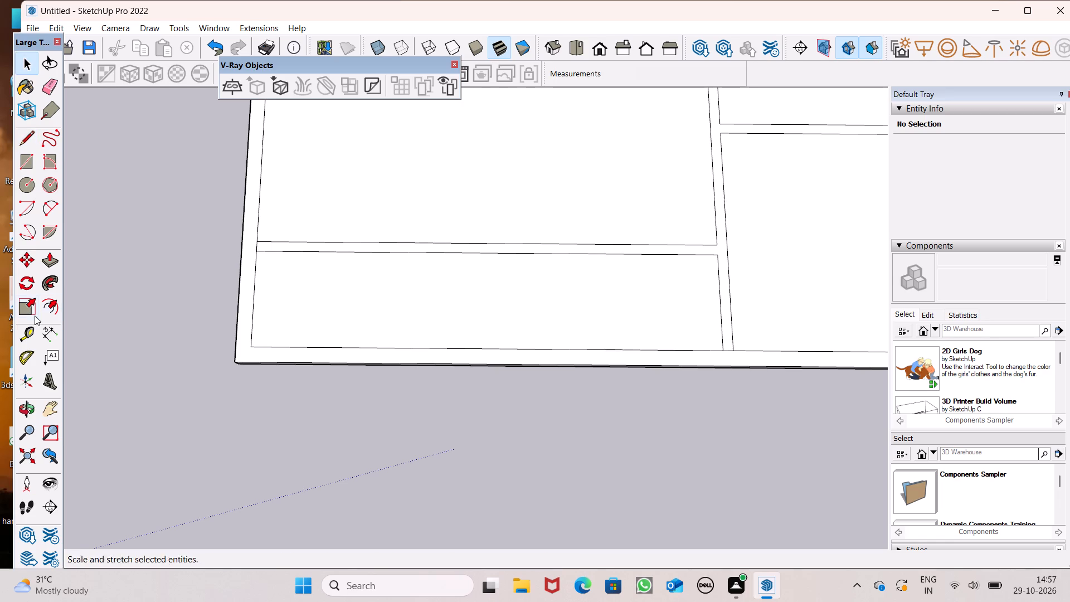
{"action": "left_click", "coordinate": [22, 141]}
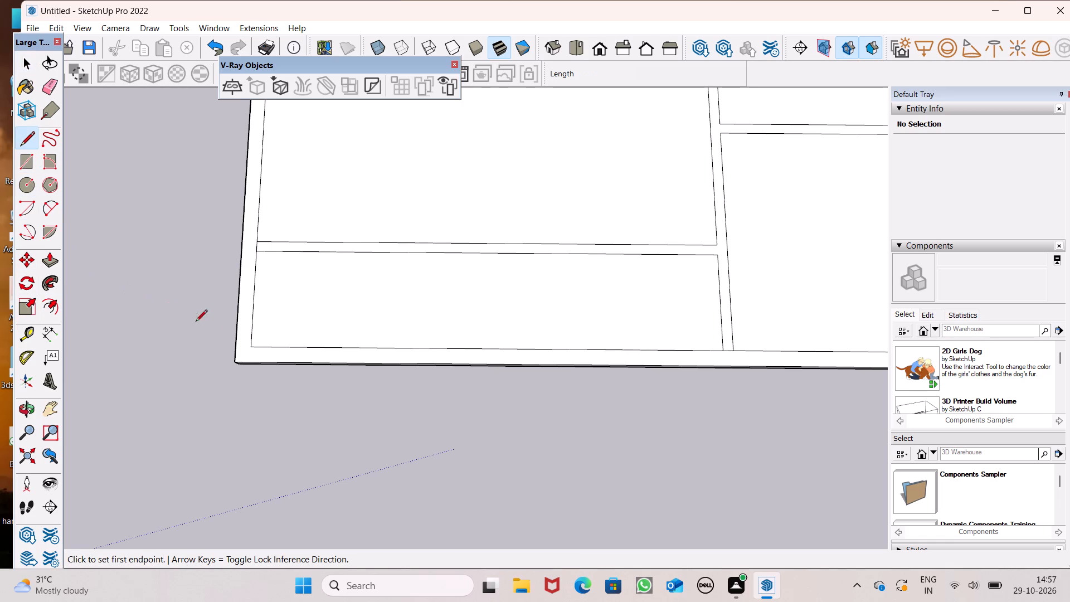
{"action": "scroll", "coordinate": [210, 337], "scroll_direction": "up", "scroll_amount": 2}
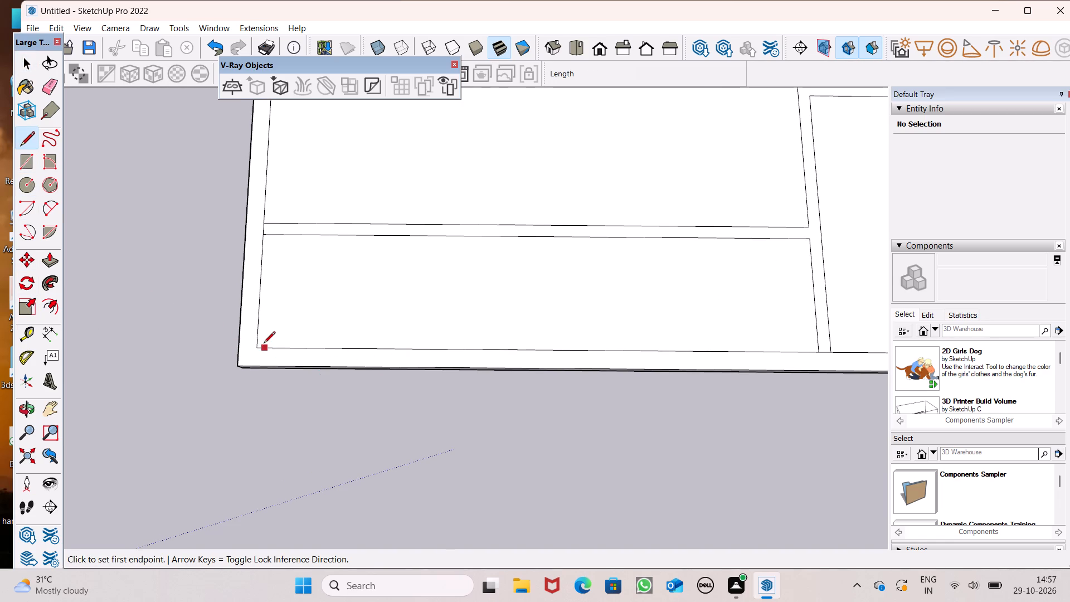
{"action": "left_click", "coordinate": [260, 344]}
{"action": "left_click", "coordinate": [260, 369]}
Erase the short edge closing the longer red-axis strip where it meets the inner line of the outer wall border.
{"action": "scroll", "coordinate": [243, 298], "scroll_direction": "down", "scroll_amount": 8}
{"action": "scroll", "coordinate": [290, 380], "scroll_direction": "down", "scroll_amount": 6}
{"action": "scroll", "coordinate": [337, 413], "scroll_direction": "down", "scroll_amount": 2}
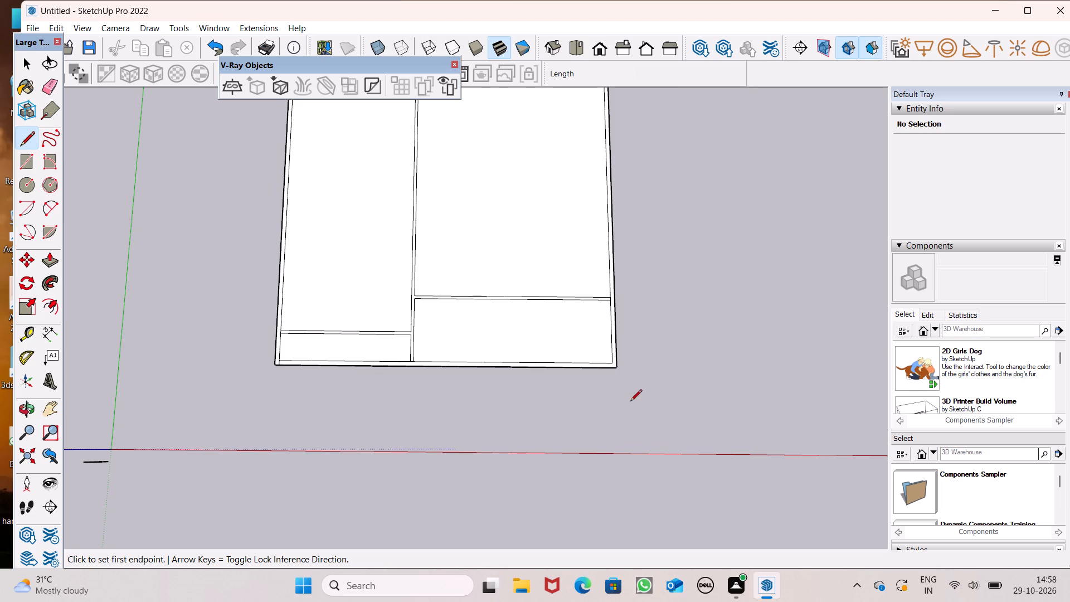
{"action": "middle_click_drag", "start_coordinate": [628, 418], "coordinate": [649, 428]}
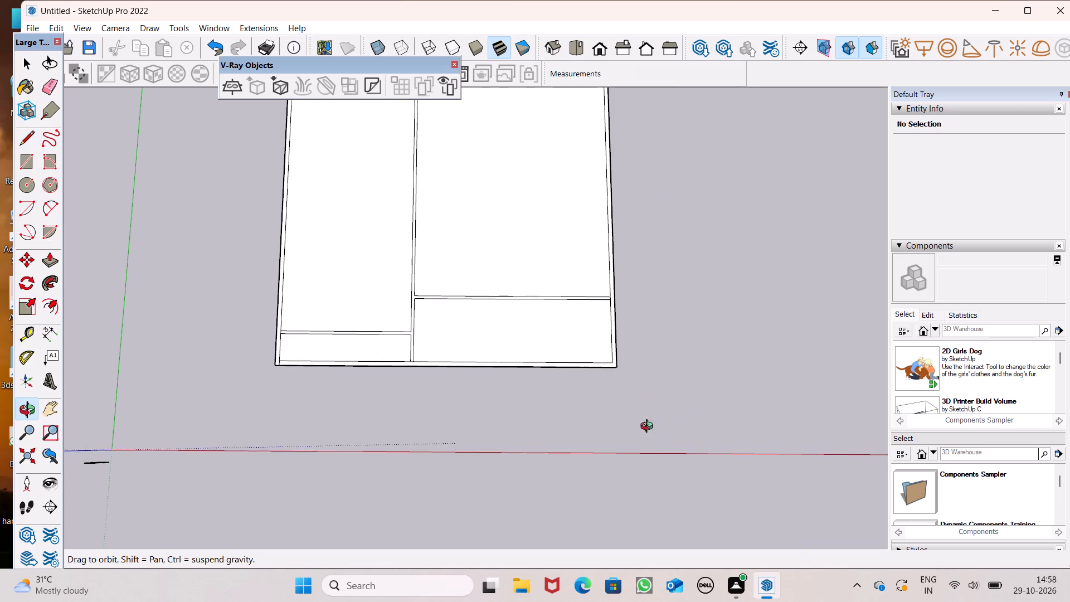
{"action": "middle_click_drag", "start_coordinate": [649, 428], "coordinate": [681, 431]}
{"action": "middle_click", "coordinate": [658, 440]}
{"action": "scroll", "coordinate": [626, 410], "scroll_direction": "down", "scroll_amount": 2}
{"action": "middle_click_drag", "start_coordinate": [598, 415], "coordinate": [511, 420]}
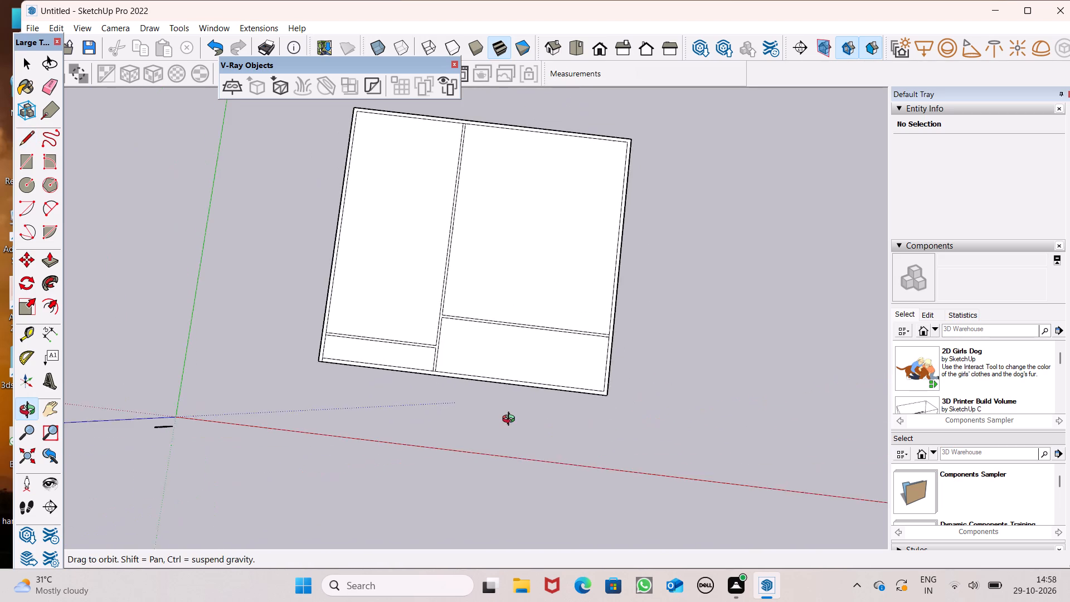
{"action": "middle_click_drag", "start_coordinate": [511, 420], "coordinate": [552, 425]}
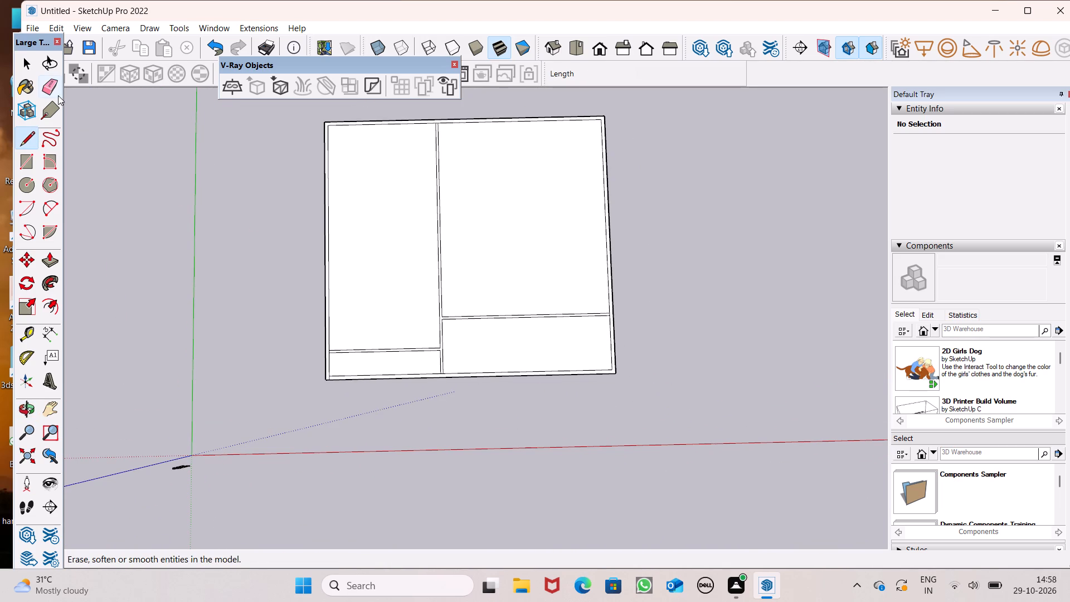
{"action": "left_click", "coordinate": [47, 89]}
{"action": "scroll", "coordinate": [575, 264], "scroll_direction": "up", "scroll_amount": 6}
{"action": "scroll", "coordinate": [601, 341], "scroll_direction": "up", "scroll_amount": 7}
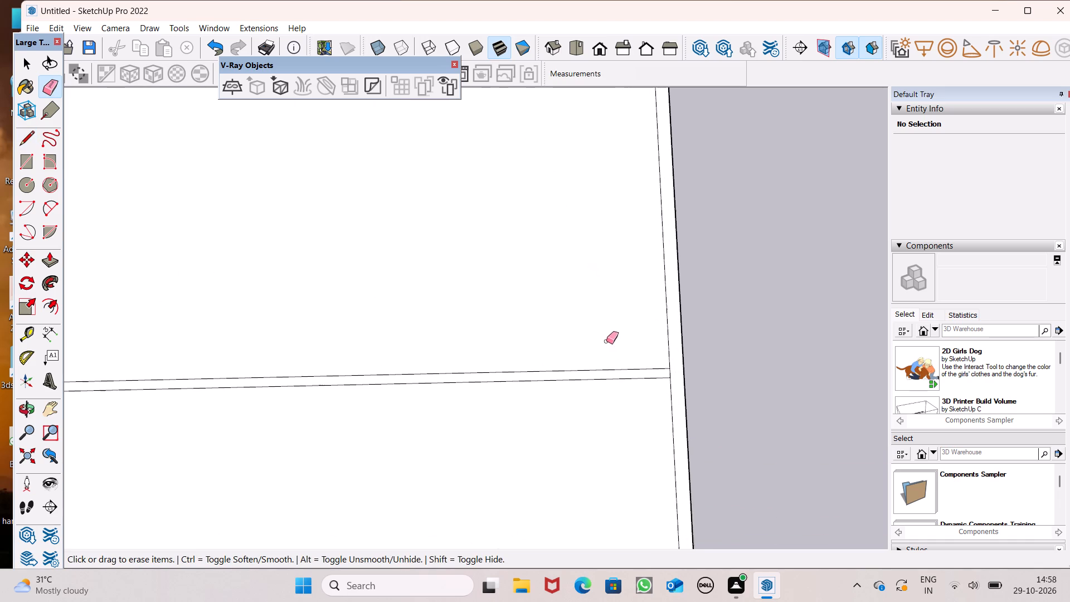
{"action": "scroll", "coordinate": [665, 375], "scroll_direction": "up", "scroll_amount": 5}
{"action": "left_click_drag", "start_coordinate": [668, 373], "coordinate": [675, 376]}
{"action": "scroll", "coordinate": [682, 452], "scroll_direction": "down", "scroll_amount": 5}
{"action": "scroll", "coordinate": [653, 315], "scroll_direction": "down", "scroll_amount": 4}
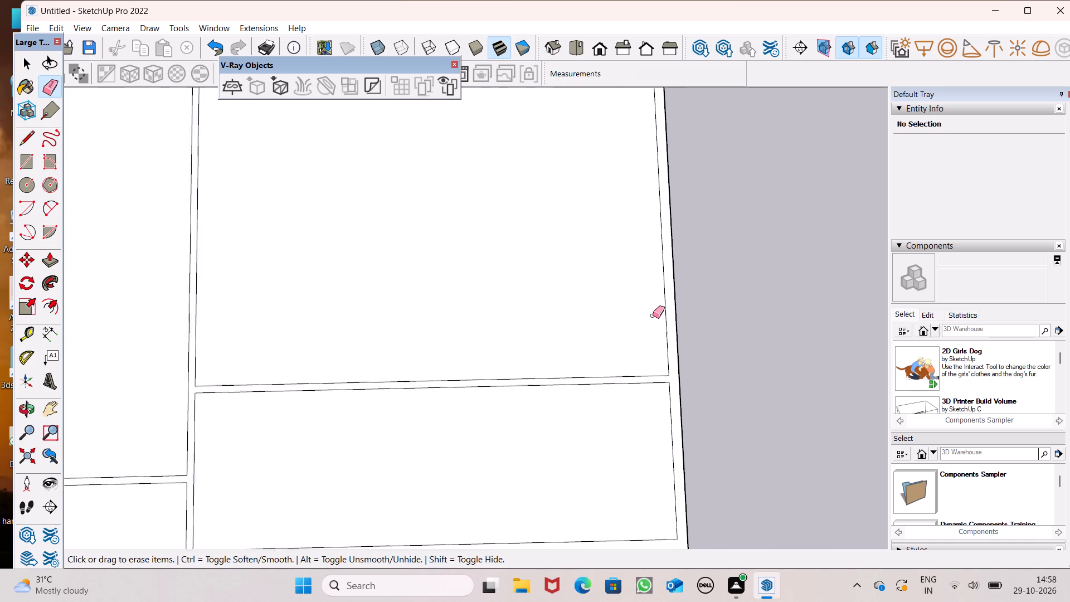
{"action": "scroll", "coordinate": [653, 315], "scroll_direction": "down", "scroll_amount": 3}
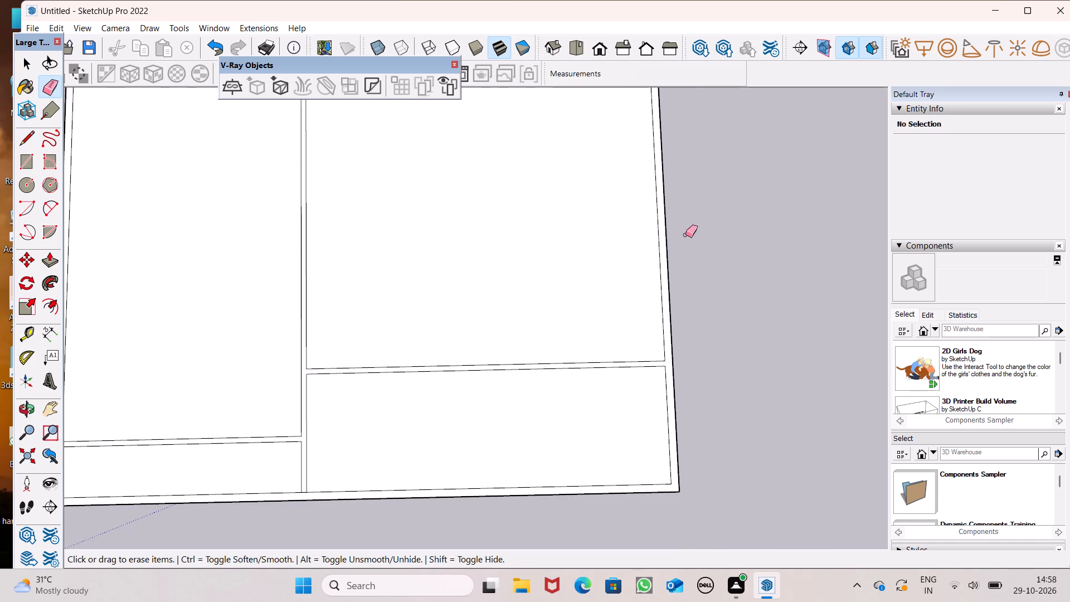
Erase the short edge closing the green-axis strip where it meets the far inner line of the outer wall border.
{"action": "scroll", "coordinate": [615, 246], "scroll_direction": "down", "scroll_amount": 2}
{"action": "scroll", "coordinate": [526, 293], "scroll_direction": "down", "scroll_amount": 3}
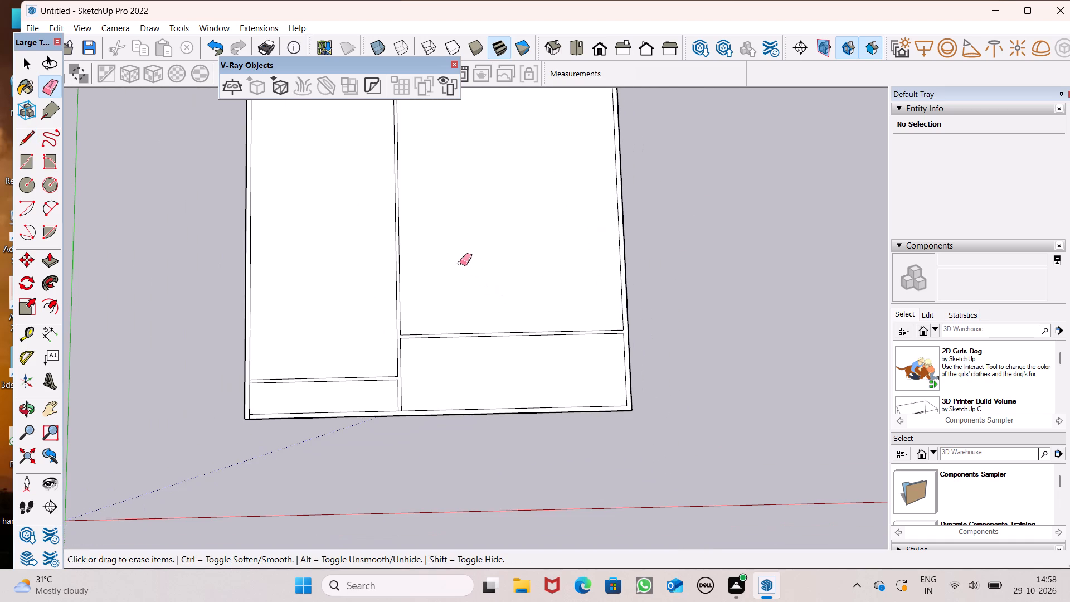
{"action": "scroll", "coordinate": [471, 245], "scroll_direction": "down", "scroll_amount": 4}
{"action": "scroll", "coordinate": [431, 145], "scroll_direction": "up", "scroll_amount": 12}
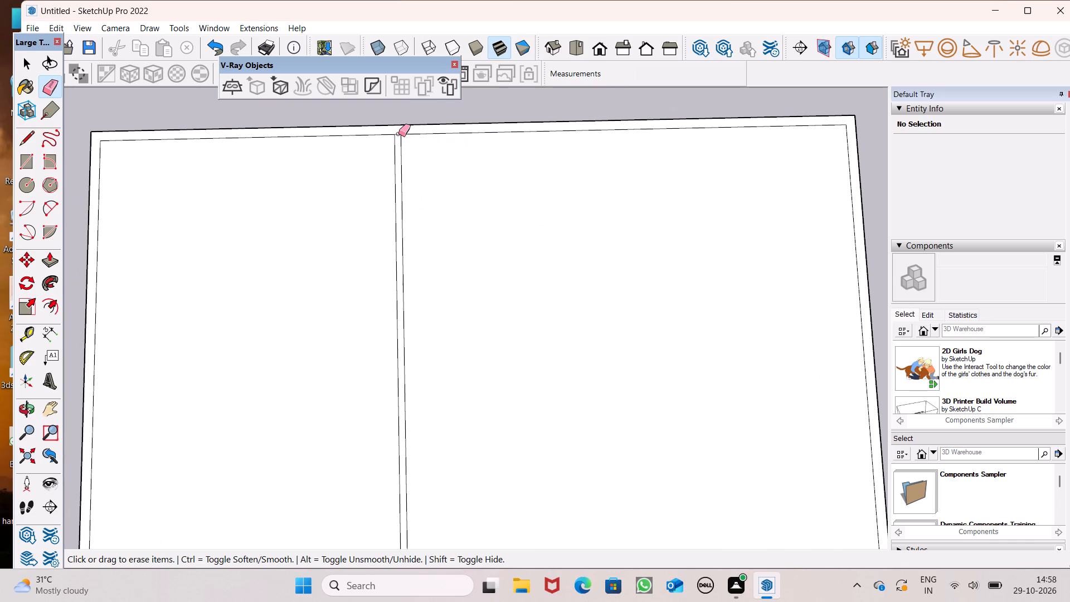
{"action": "left_click", "coordinate": [398, 134]}
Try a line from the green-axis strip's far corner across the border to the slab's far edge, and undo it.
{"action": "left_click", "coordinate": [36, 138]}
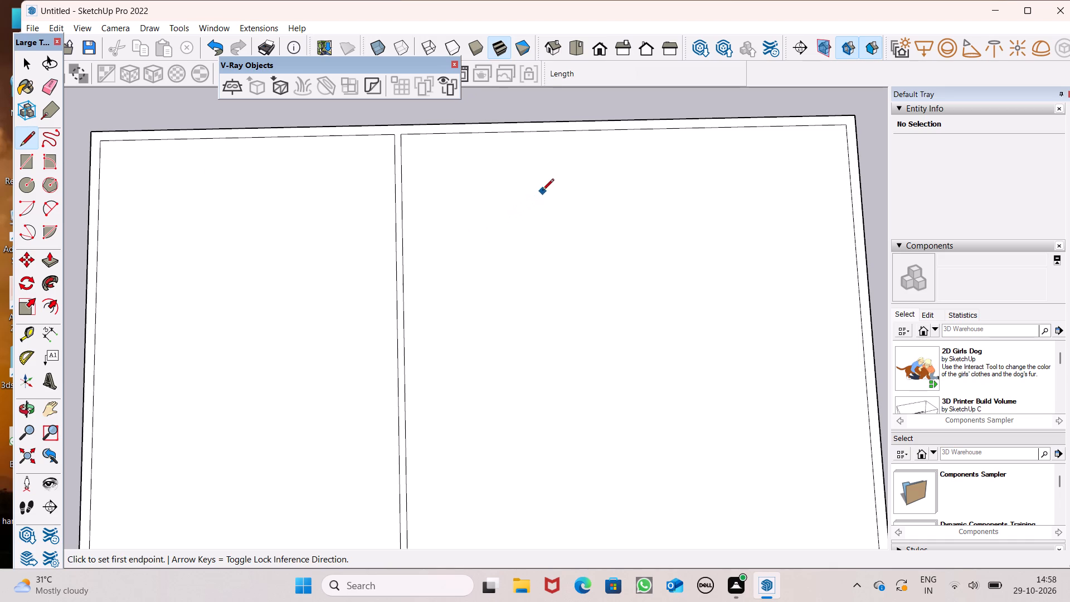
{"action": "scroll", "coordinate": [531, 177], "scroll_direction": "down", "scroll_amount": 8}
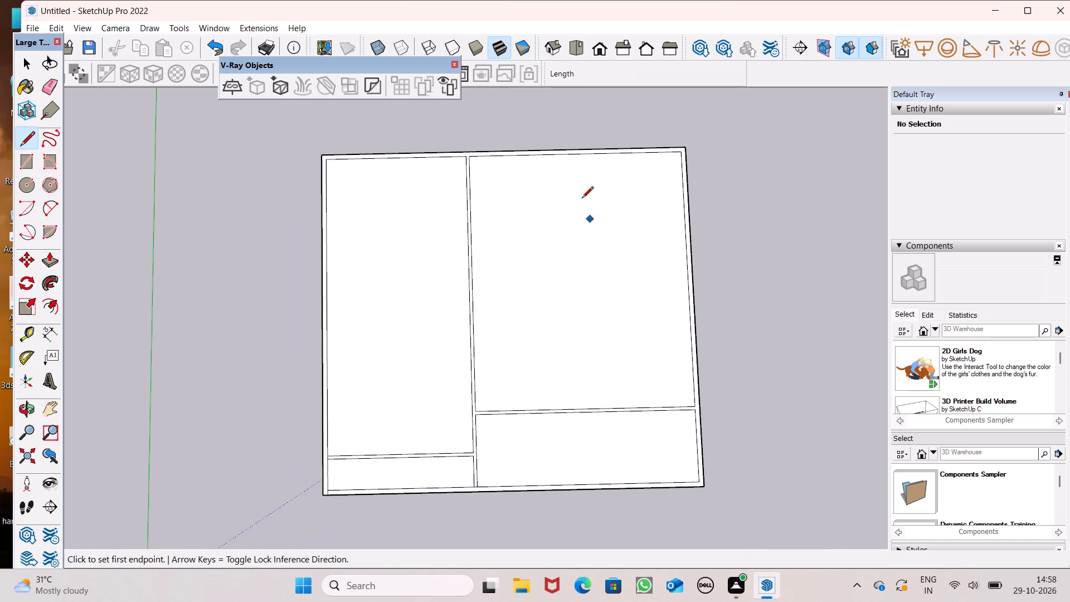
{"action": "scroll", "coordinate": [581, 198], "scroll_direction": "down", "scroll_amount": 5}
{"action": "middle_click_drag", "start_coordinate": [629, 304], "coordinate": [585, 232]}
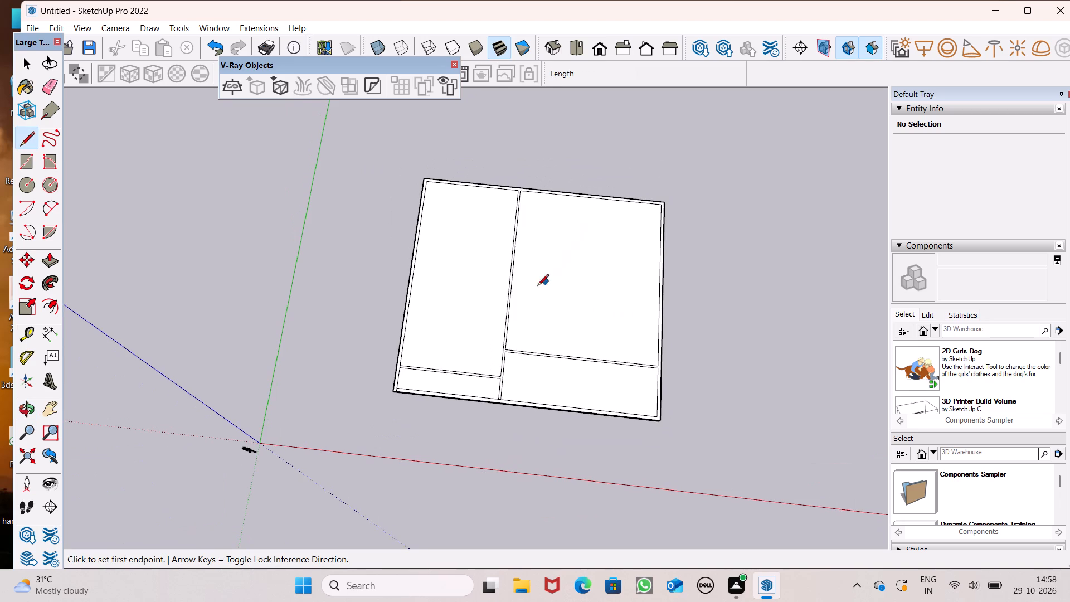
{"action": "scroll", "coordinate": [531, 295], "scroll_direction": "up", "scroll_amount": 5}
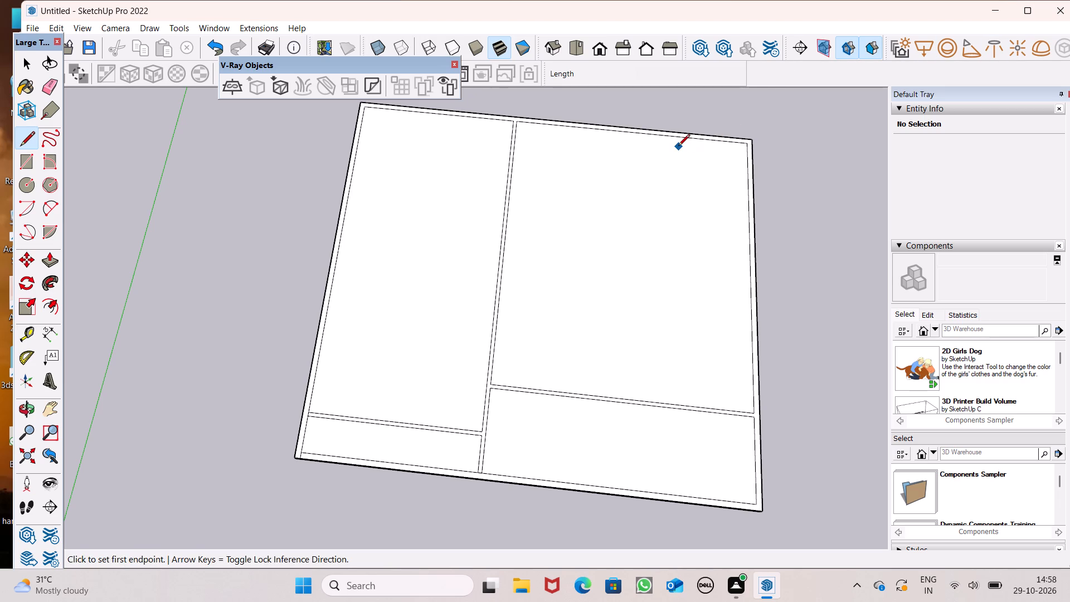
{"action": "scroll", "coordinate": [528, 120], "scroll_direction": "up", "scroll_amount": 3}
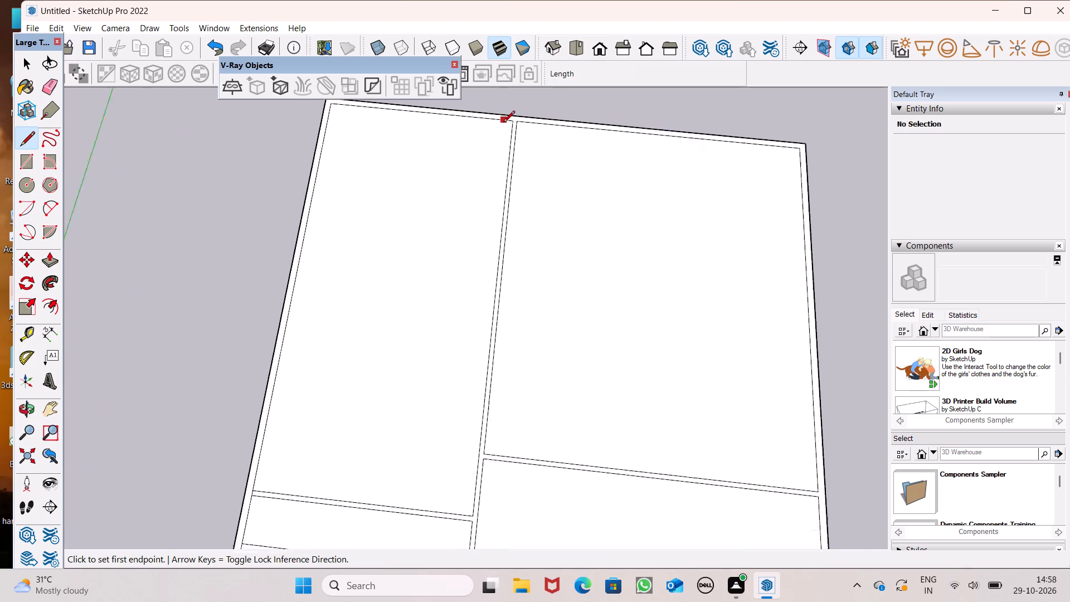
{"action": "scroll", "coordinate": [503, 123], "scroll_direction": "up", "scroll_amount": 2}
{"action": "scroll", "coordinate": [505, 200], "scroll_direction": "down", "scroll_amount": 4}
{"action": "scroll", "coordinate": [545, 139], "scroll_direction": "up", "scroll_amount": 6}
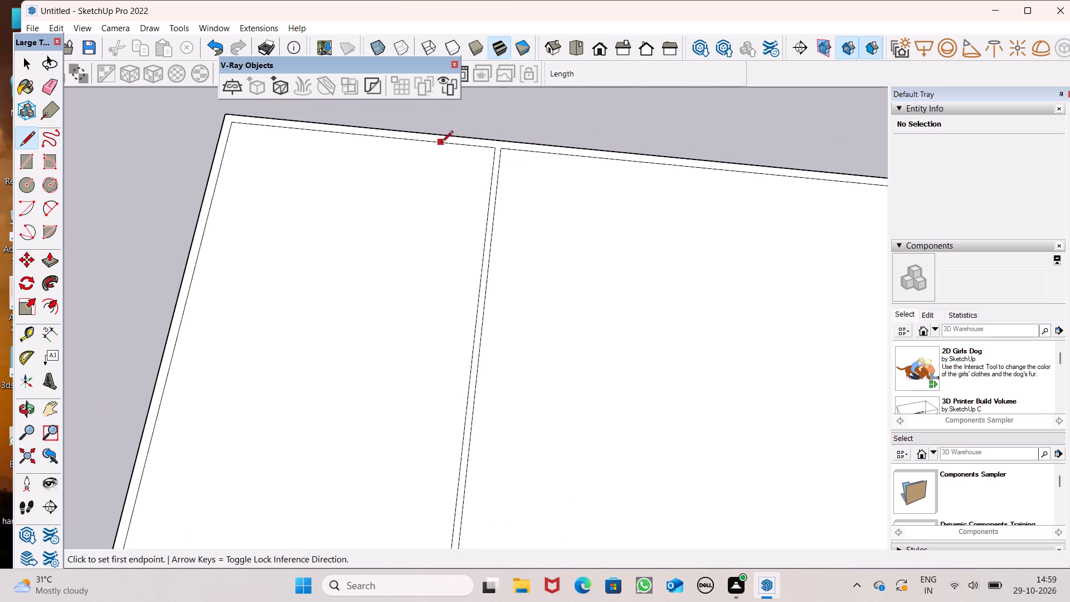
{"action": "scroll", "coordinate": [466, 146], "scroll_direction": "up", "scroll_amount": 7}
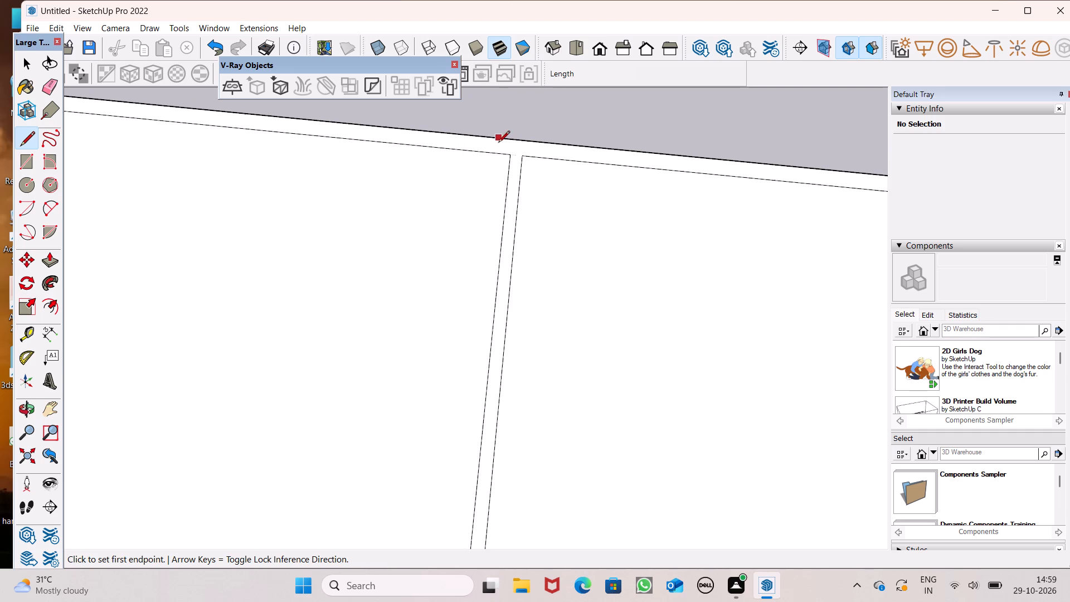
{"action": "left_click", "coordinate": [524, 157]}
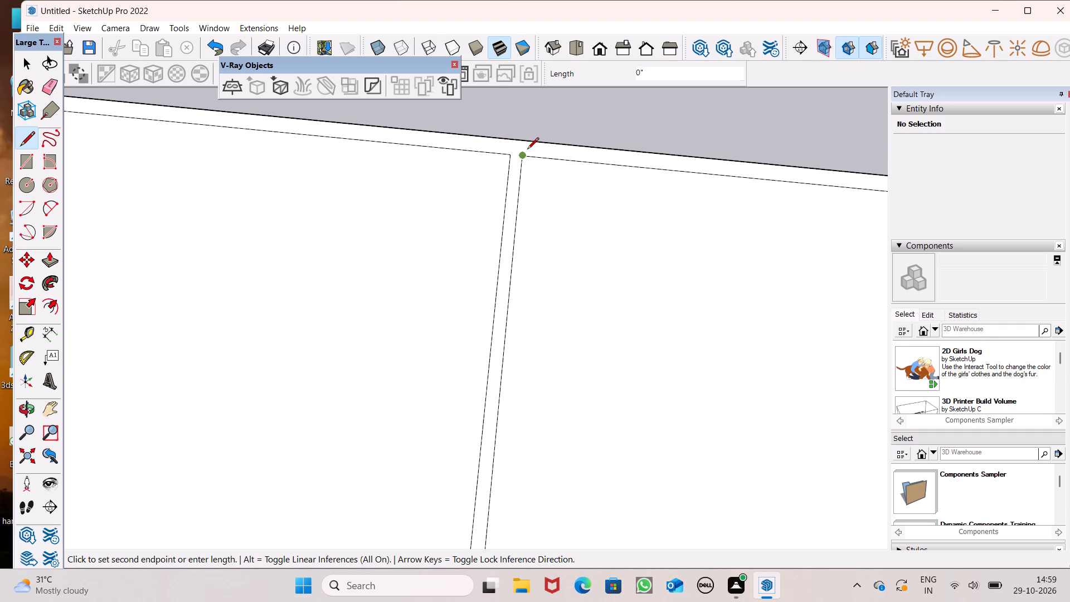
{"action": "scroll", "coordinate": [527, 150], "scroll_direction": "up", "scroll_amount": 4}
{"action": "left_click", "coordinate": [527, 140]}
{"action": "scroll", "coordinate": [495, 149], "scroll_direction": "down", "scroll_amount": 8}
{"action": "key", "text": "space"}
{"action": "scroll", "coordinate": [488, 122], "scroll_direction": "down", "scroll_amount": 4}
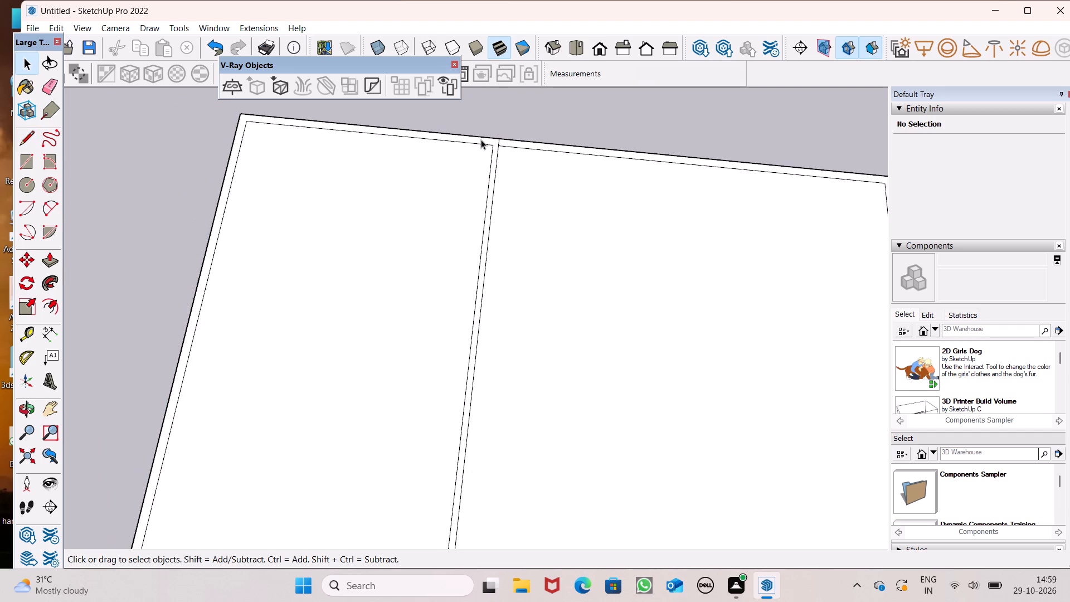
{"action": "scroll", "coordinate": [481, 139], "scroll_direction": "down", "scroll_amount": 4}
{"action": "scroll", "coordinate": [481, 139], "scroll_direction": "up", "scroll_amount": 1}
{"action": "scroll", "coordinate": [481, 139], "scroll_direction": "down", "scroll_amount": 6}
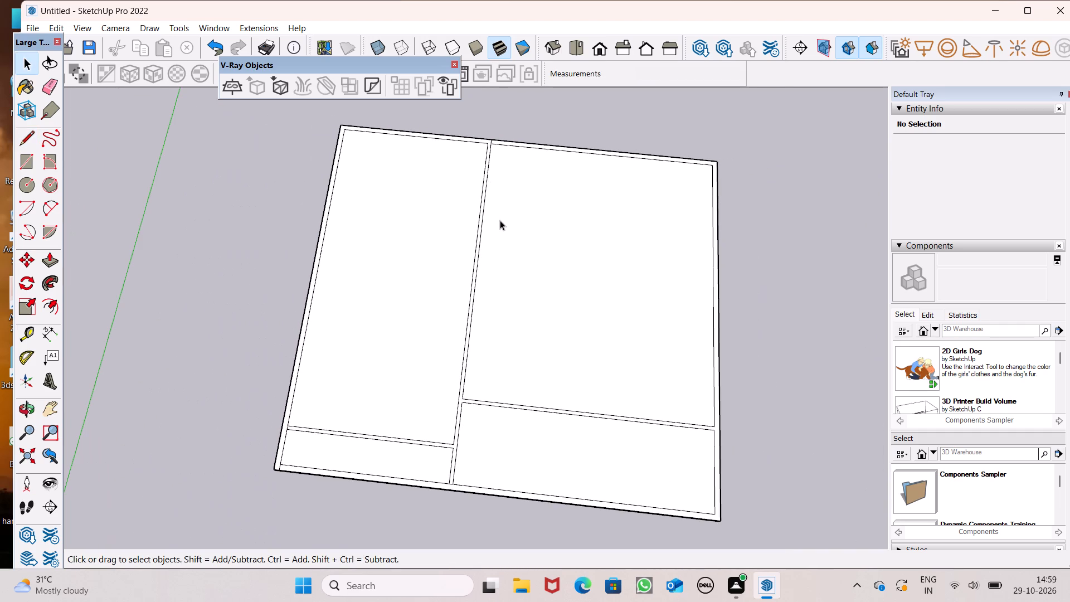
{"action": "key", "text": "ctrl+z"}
Draw a 9" line from the green-axis strip's far corner, on the larger room's side, across the border to the slab's far edge.
{"action": "scroll", "coordinate": [485, 161], "scroll_direction": "up", "scroll_amount": 4}
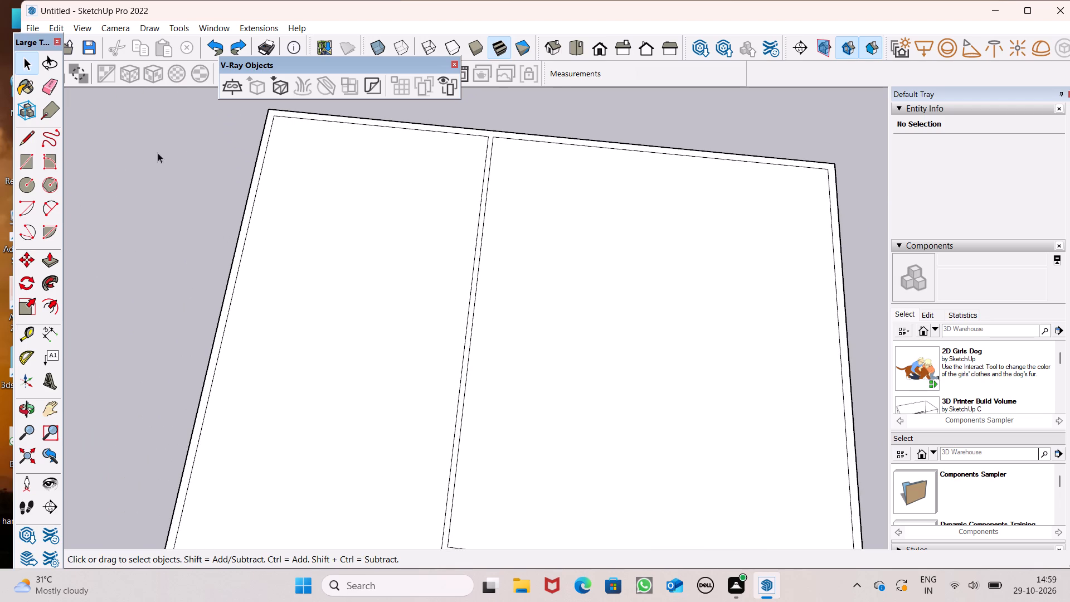
{"action": "left_click", "coordinate": [36, 137]}
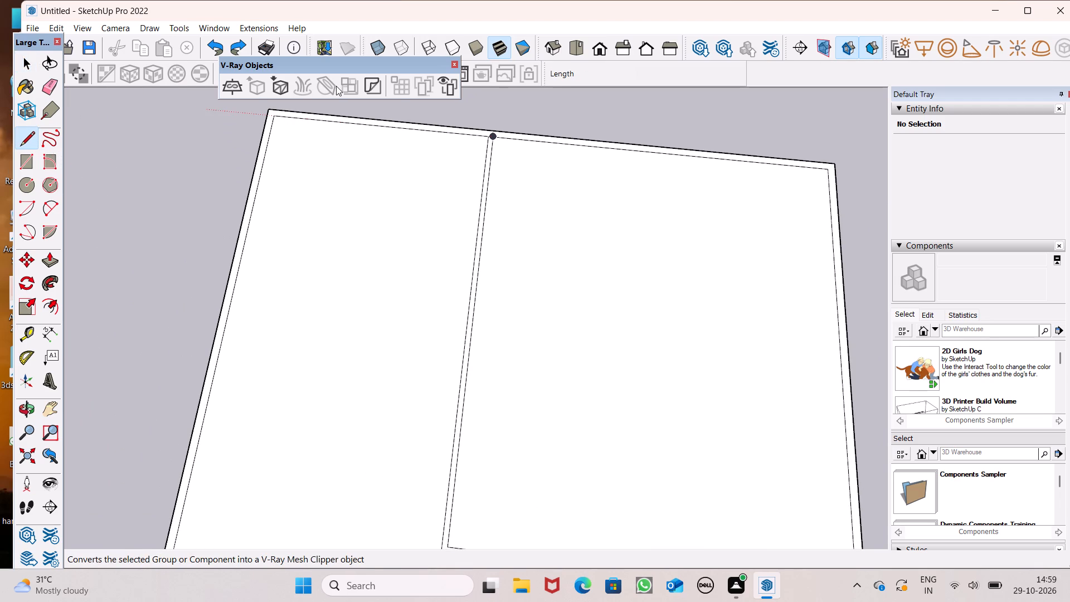
{"action": "scroll", "coordinate": [411, 151], "scroll_direction": "down", "scroll_amount": 1}
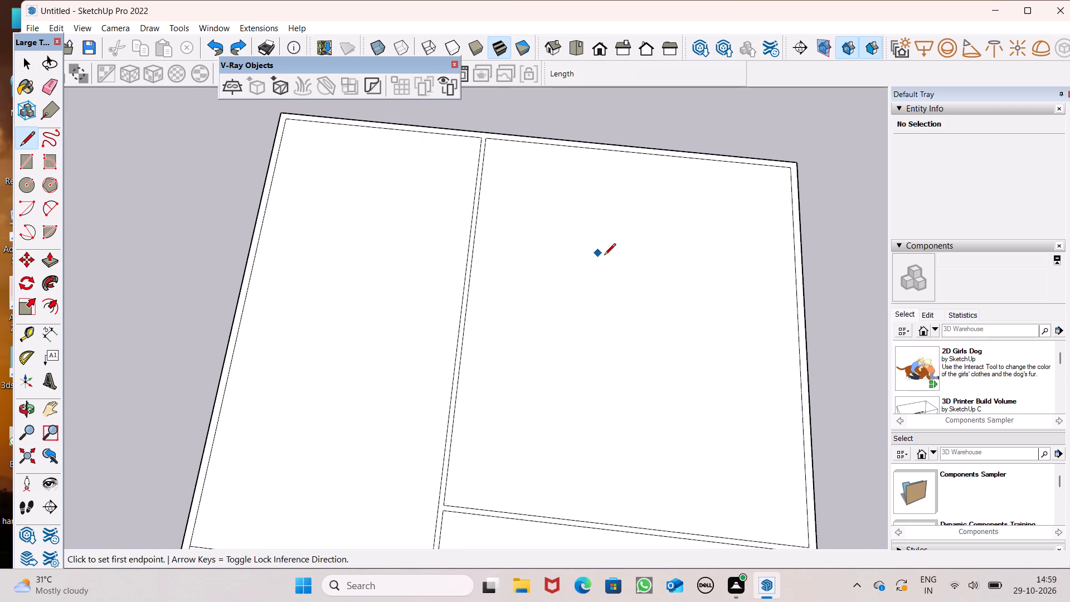
{"action": "scroll", "coordinate": [512, 198], "scroll_direction": "down", "scroll_amount": 6}
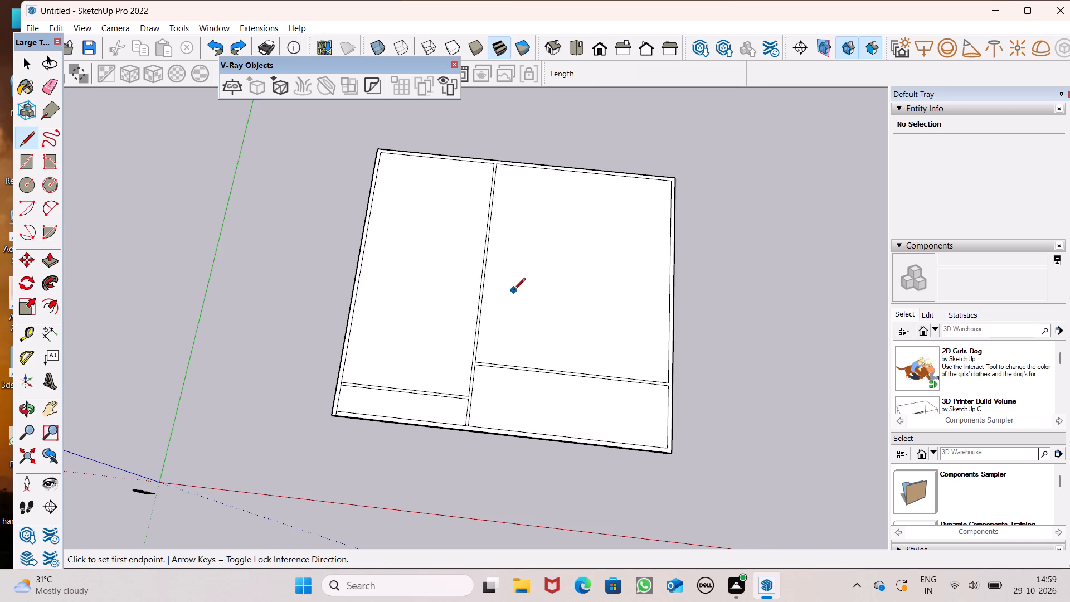
{"action": "scroll", "coordinate": [518, 171], "scroll_direction": "up", "scroll_amount": 11}
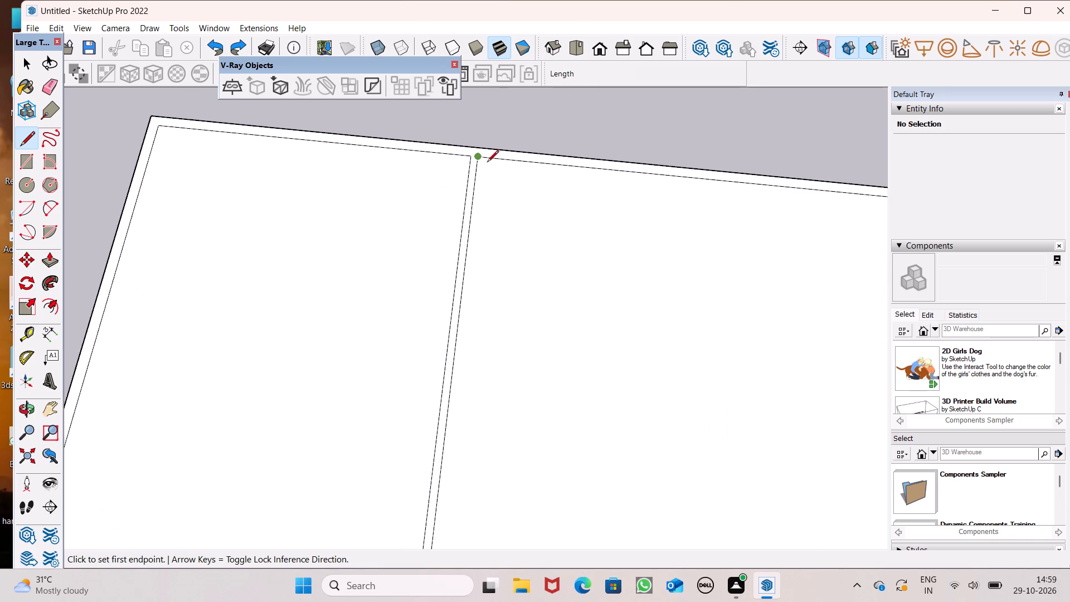
{"action": "left_click", "coordinate": [479, 158]}
{"action": "scroll", "coordinate": [478, 151], "scroll_direction": "up", "scroll_amount": 8}
{"action": "left_click", "coordinate": [476, 144]}
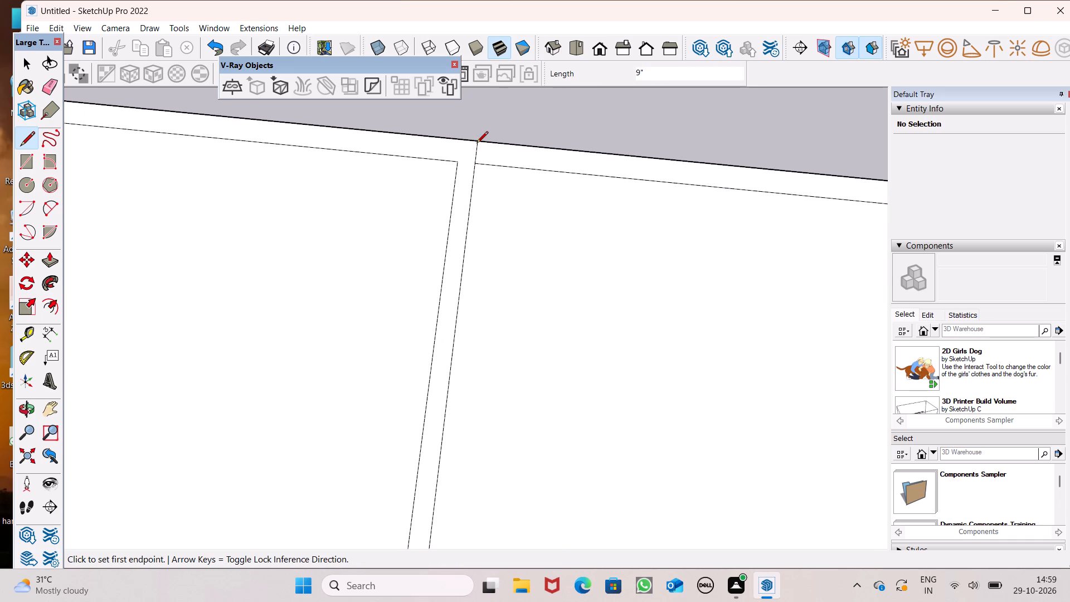
Draw a short line across the open end of the longer red-axis strip where it joins the green-axis strip.
{"action": "scroll", "coordinate": [371, 159], "scroll_direction": "down", "scroll_amount": 6}
{"action": "scroll", "coordinate": [531, 170], "scroll_direction": "down", "scroll_amount": 7}
{"action": "scroll", "coordinate": [434, 134], "scroll_direction": "down", "scroll_amount": 12}
{"action": "middle_click_drag", "start_coordinate": [460, 301], "coordinate": [460, 303]}
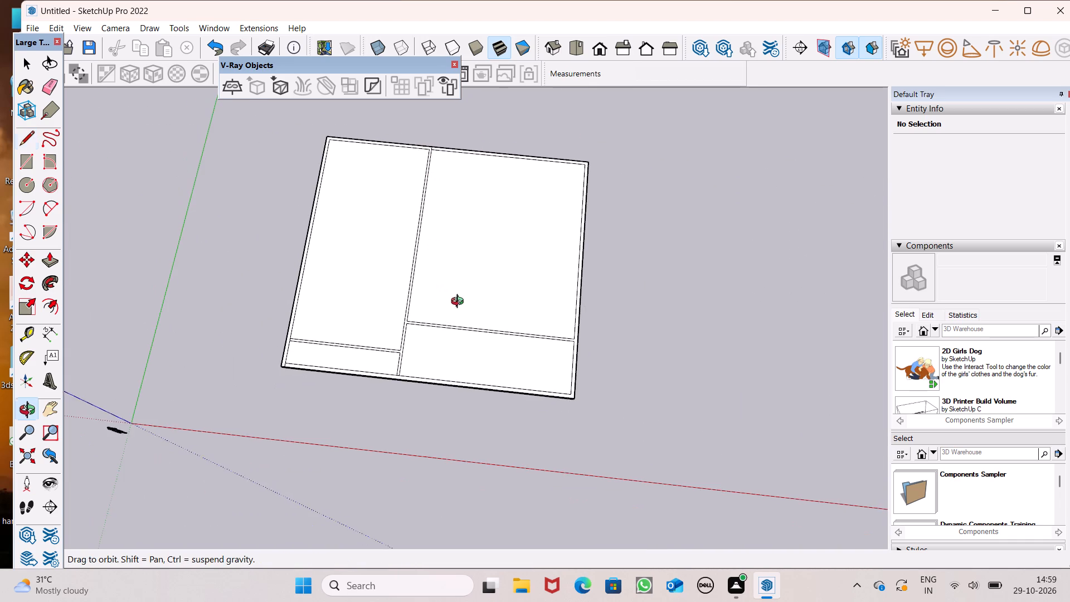
{"action": "middle_click_drag", "start_coordinate": [460, 303], "coordinate": [477, 300]}
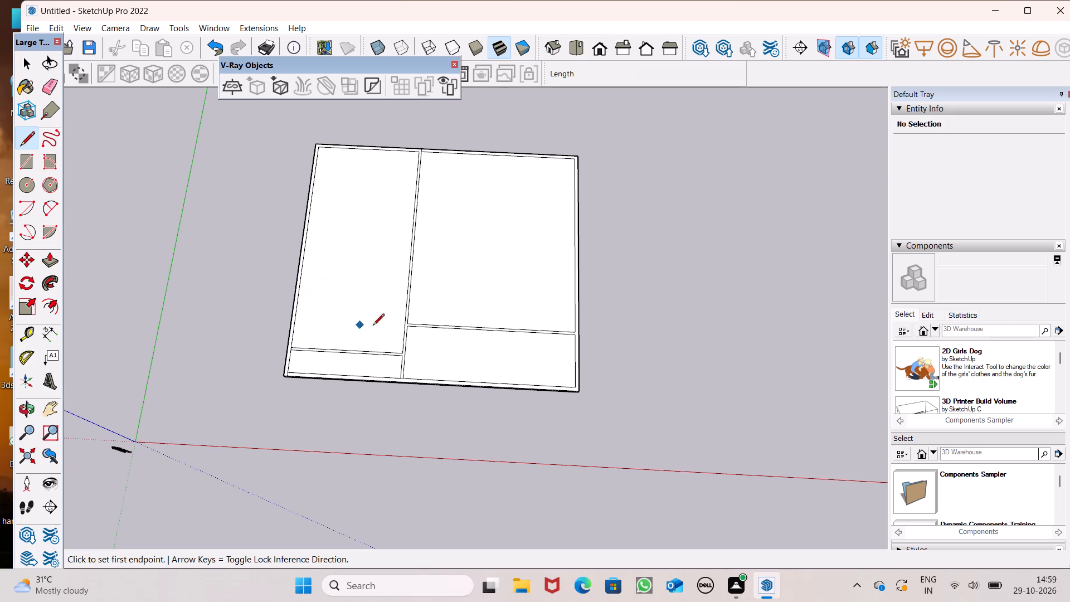
{"action": "scroll", "coordinate": [405, 365], "scroll_direction": "up", "scroll_amount": 7}
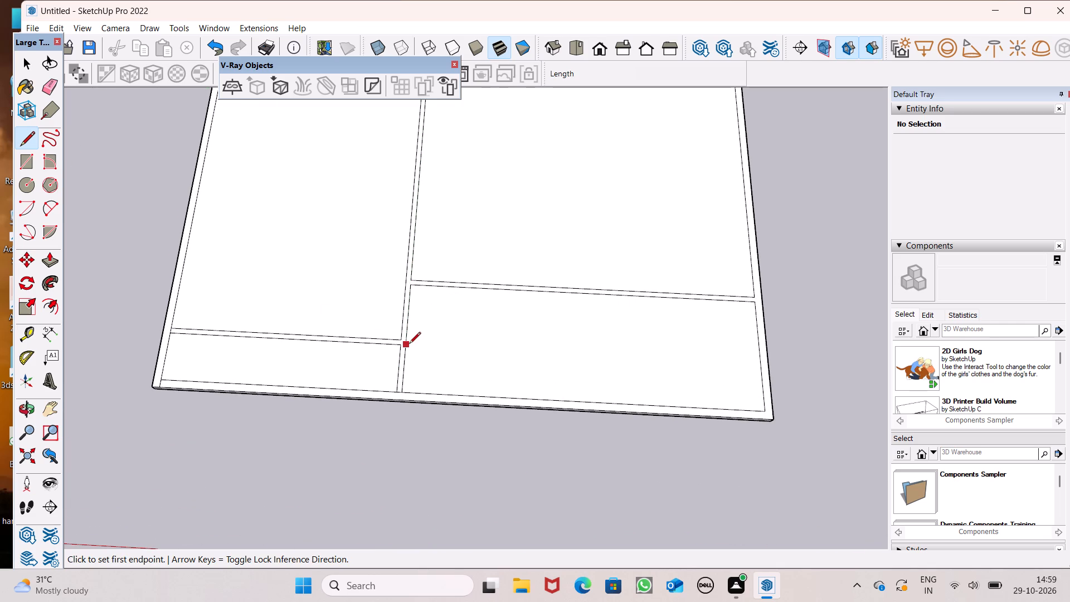
{"action": "scroll", "coordinate": [401, 352], "scroll_direction": "up", "scroll_amount": 8}
{"action": "scroll", "coordinate": [391, 370], "scroll_direction": "down", "scroll_amount": 8}
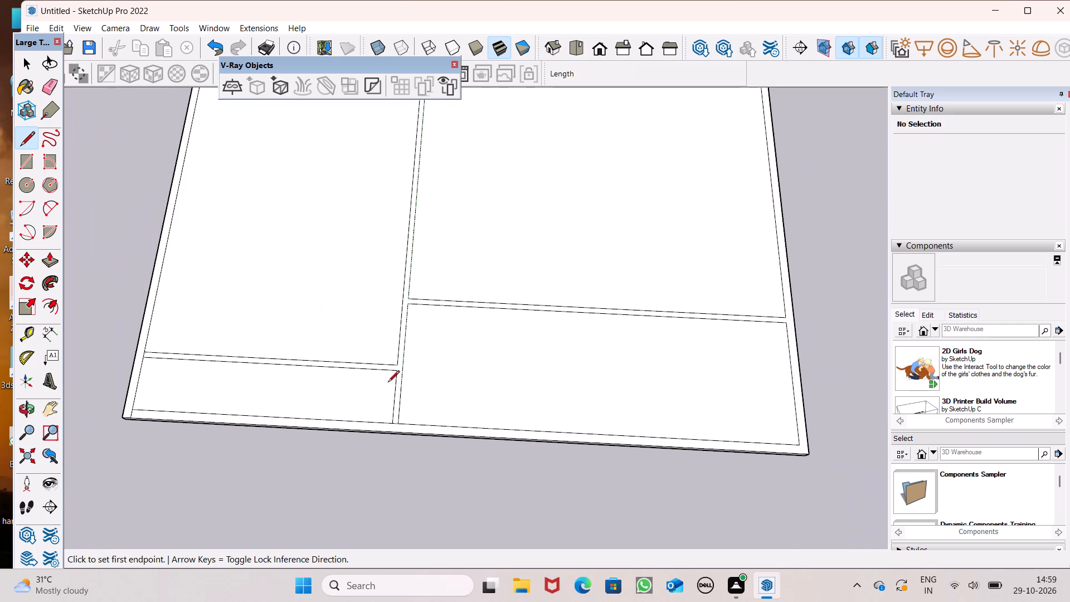
{"action": "scroll", "coordinate": [392, 435], "scroll_direction": "down", "scroll_amount": 7}
{"action": "scroll", "coordinate": [417, 396], "scroll_direction": "up", "scroll_amount": 4}
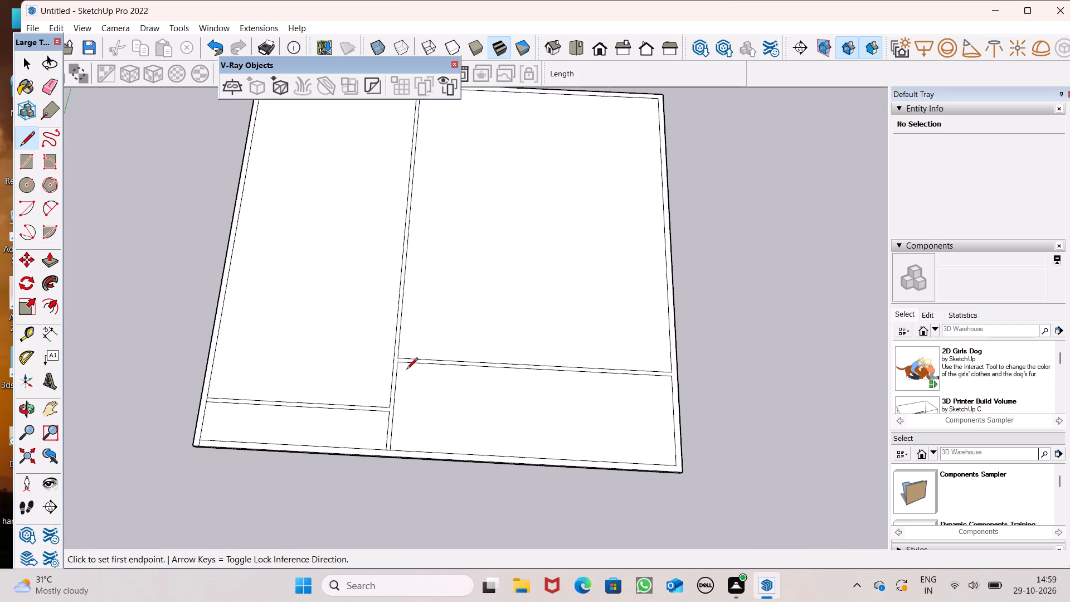
{"action": "scroll", "coordinate": [406, 370], "scroll_direction": "up", "scroll_amount": 3}
{"action": "scroll", "coordinate": [401, 438], "scroll_direction": "down", "scroll_amount": 5}
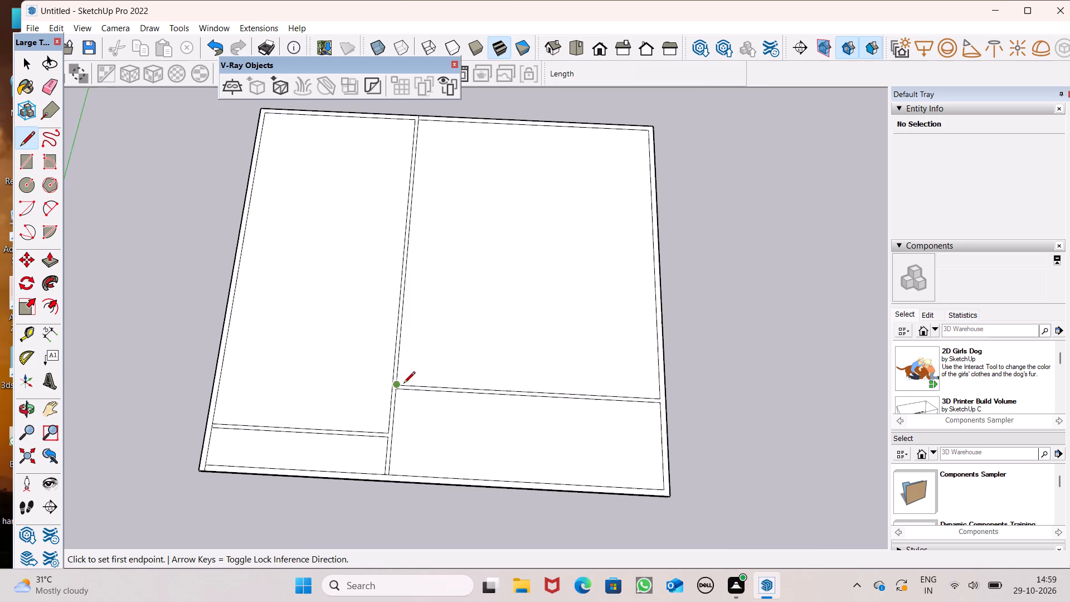
{"action": "scroll", "coordinate": [403, 384], "scroll_direction": "up", "scroll_amount": 16}
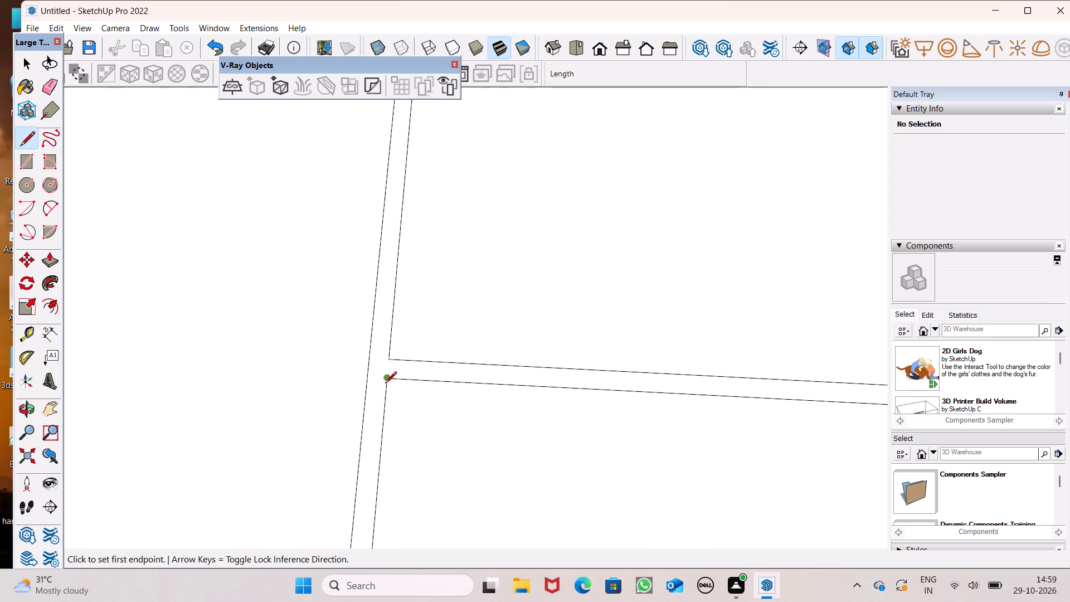
{"action": "left_click", "coordinate": [387, 383]}
{"action": "left_click", "coordinate": [388, 363]}
Draw a red-axis line about 36' 2" long from the shorter strip's far corner at the green-axis strip to the slab's opposite side edge.
{"action": "scroll", "coordinate": [427, 291], "scroll_direction": "down", "scroll_amount": 7}
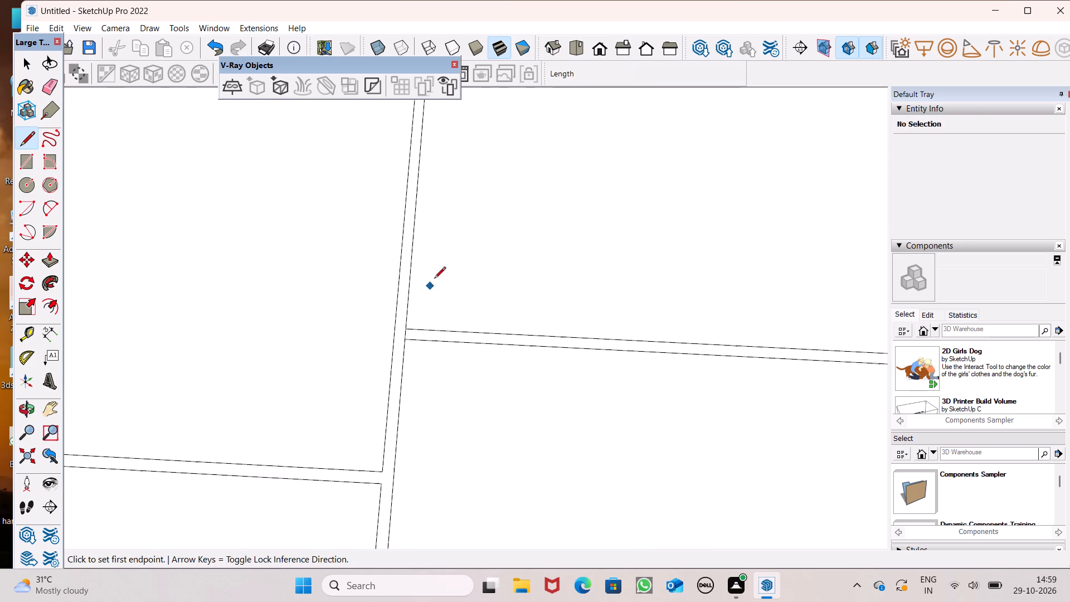
{"action": "scroll", "coordinate": [441, 250], "scroll_direction": "down", "scroll_amount": 7}
{"action": "scroll", "coordinate": [357, 389], "scroll_direction": "down", "scroll_amount": 6}
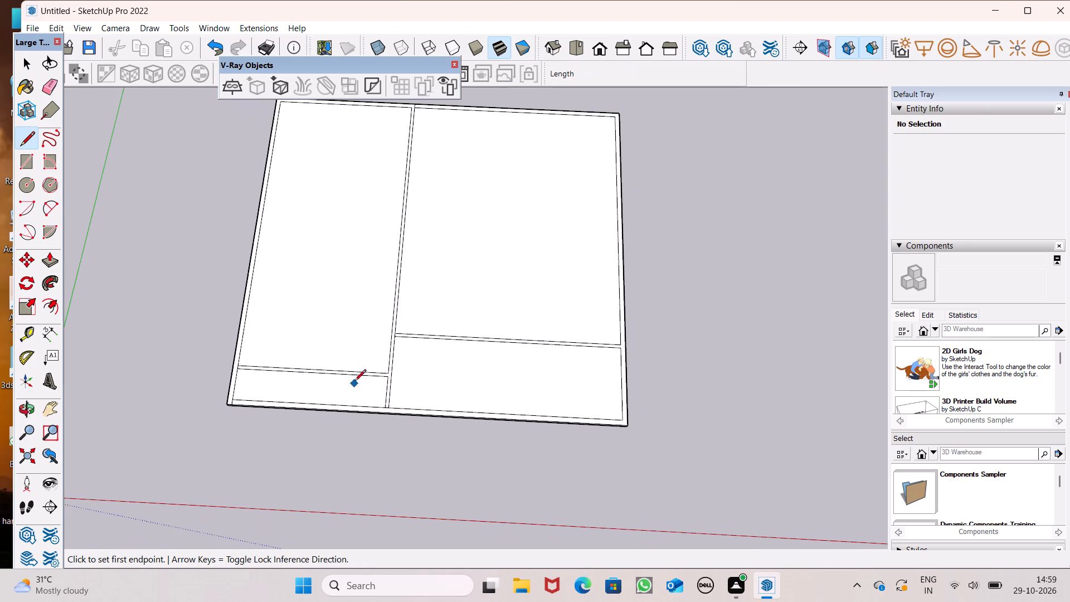
{"action": "key", "text": "space"}
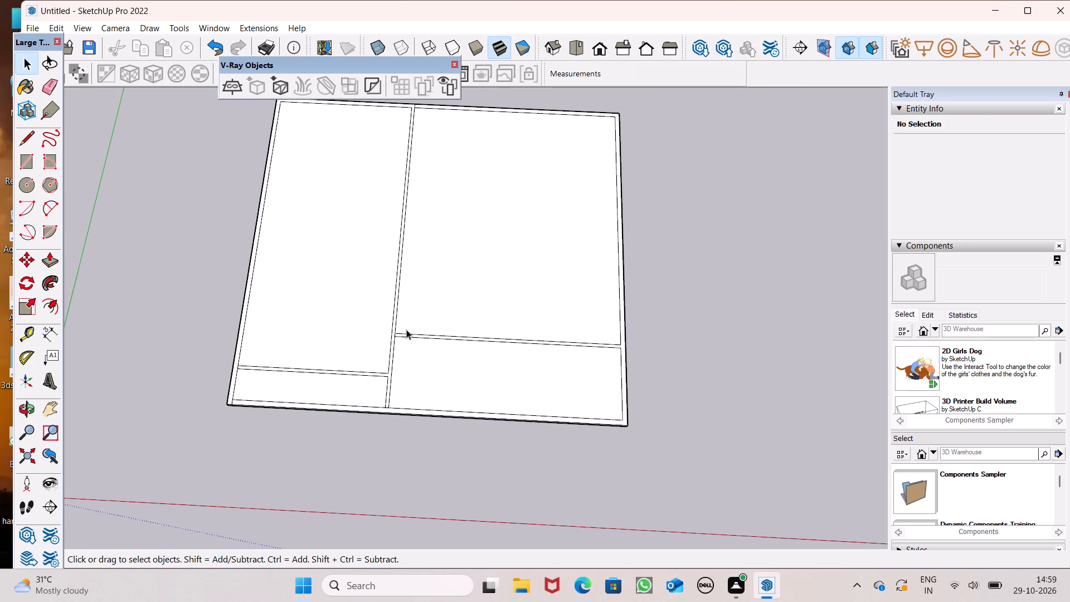
{"action": "scroll", "coordinate": [602, 366], "scroll_direction": "up", "scroll_amount": 5}
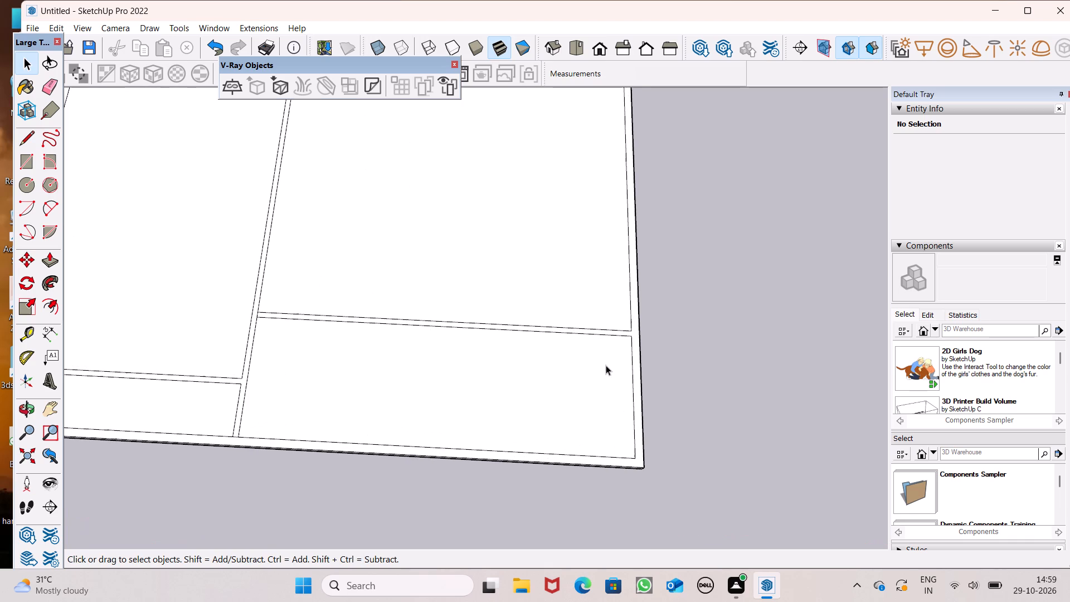
{"action": "left_click", "coordinate": [25, 137]}
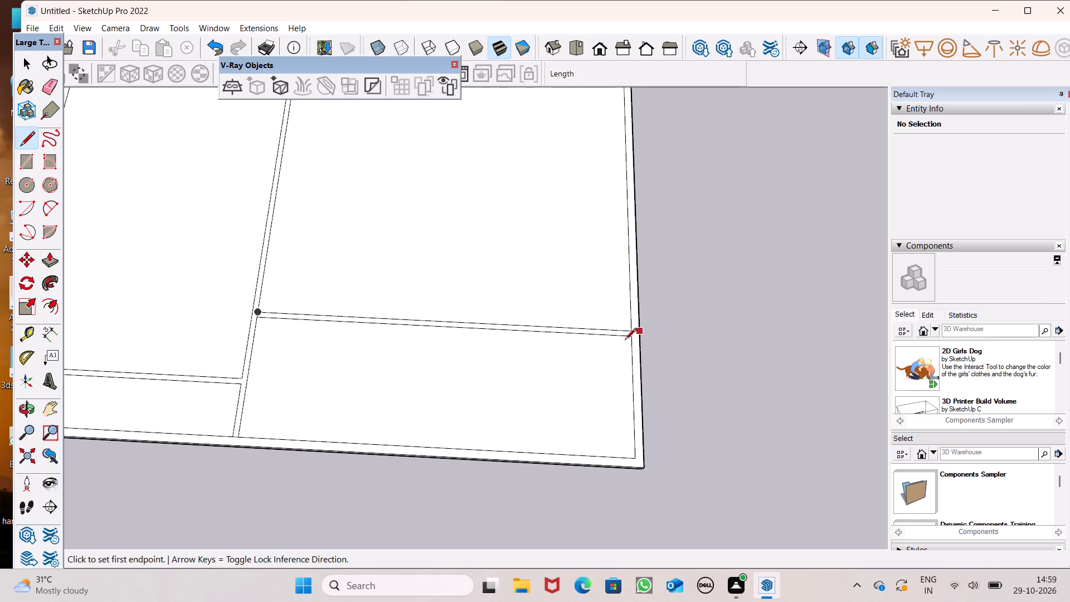
{"action": "scroll", "coordinate": [650, 375], "scroll_direction": "up", "scroll_amount": 4}
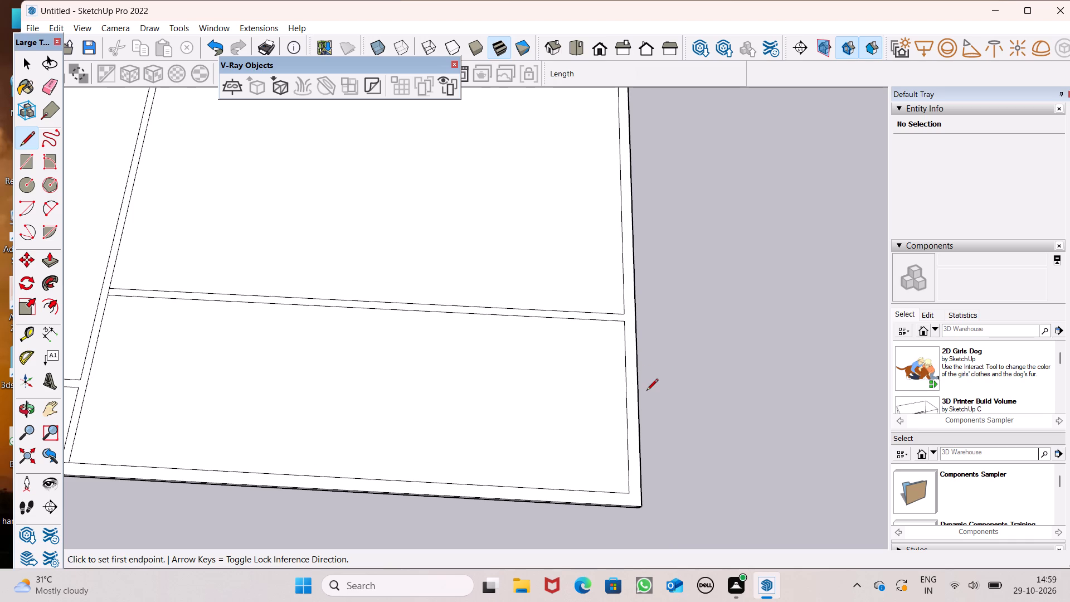
{"action": "scroll", "coordinate": [647, 391], "scroll_direction": "down", "scroll_amount": 1}
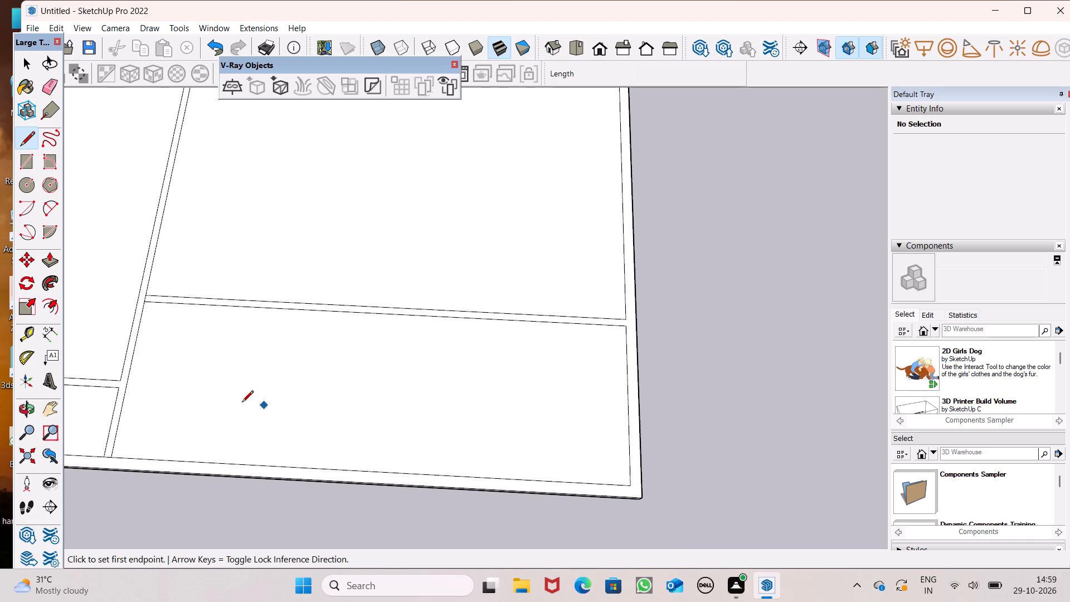
{"action": "left_click", "coordinate": [116, 378]}
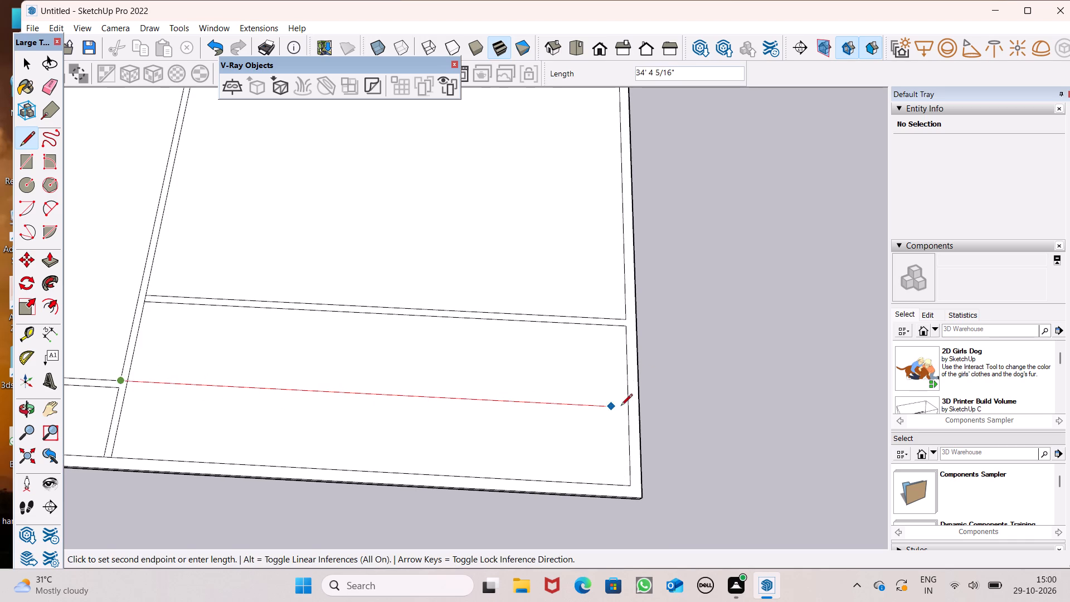
{"action": "left_click", "coordinate": [638, 407]}
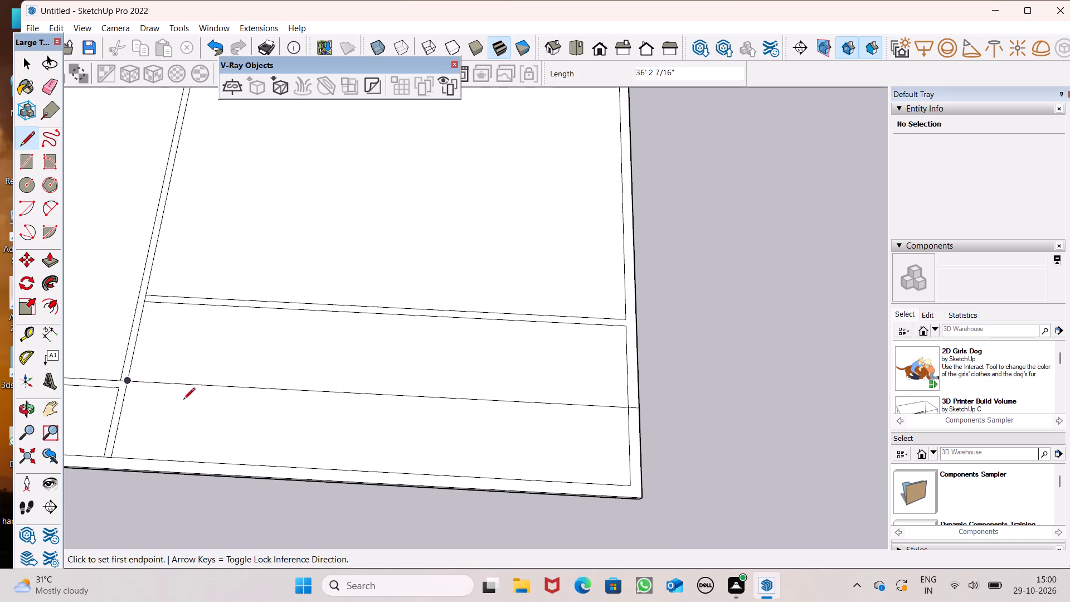
Draw a second red-axis line about 36' 2" long from the longer red-axis strip's other corner to the slab's opposite side edge.
{"action": "left_click", "coordinate": [116, 392]}
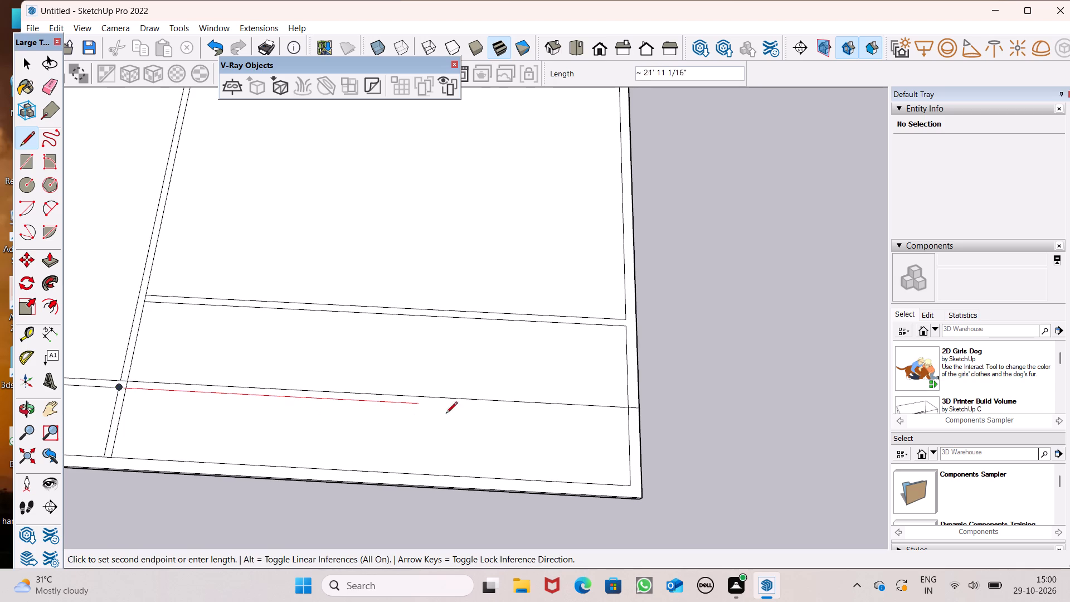
{"action": "left_click", "coordinate": [641, 417]}
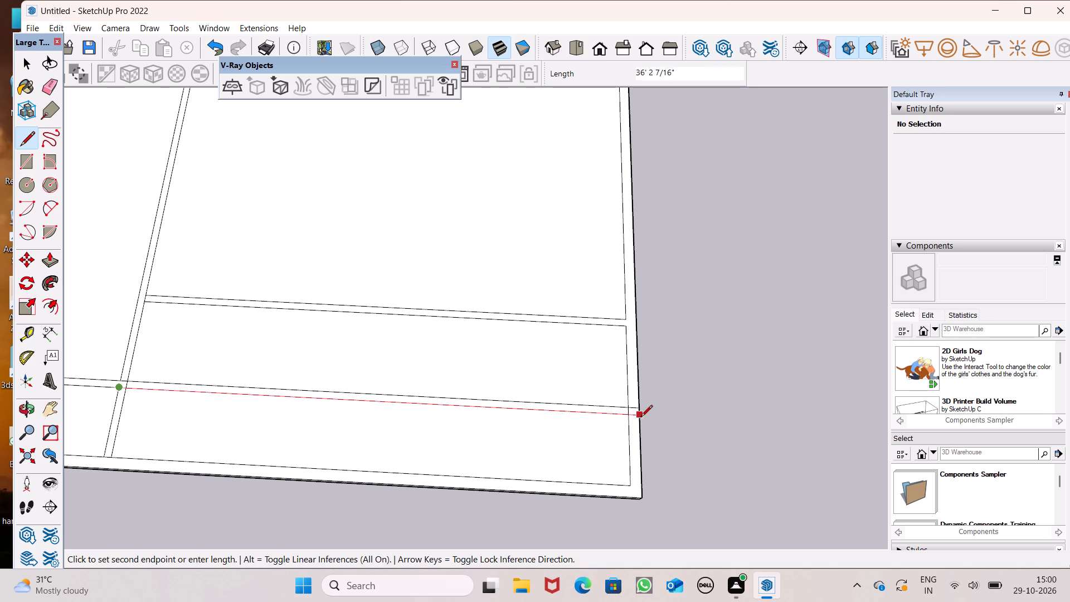
Erase the parts of the two long red-axis lines that cross the room between the green-axis strip and the border.
{"action": "left_click", "coordinate": [56, 100]}
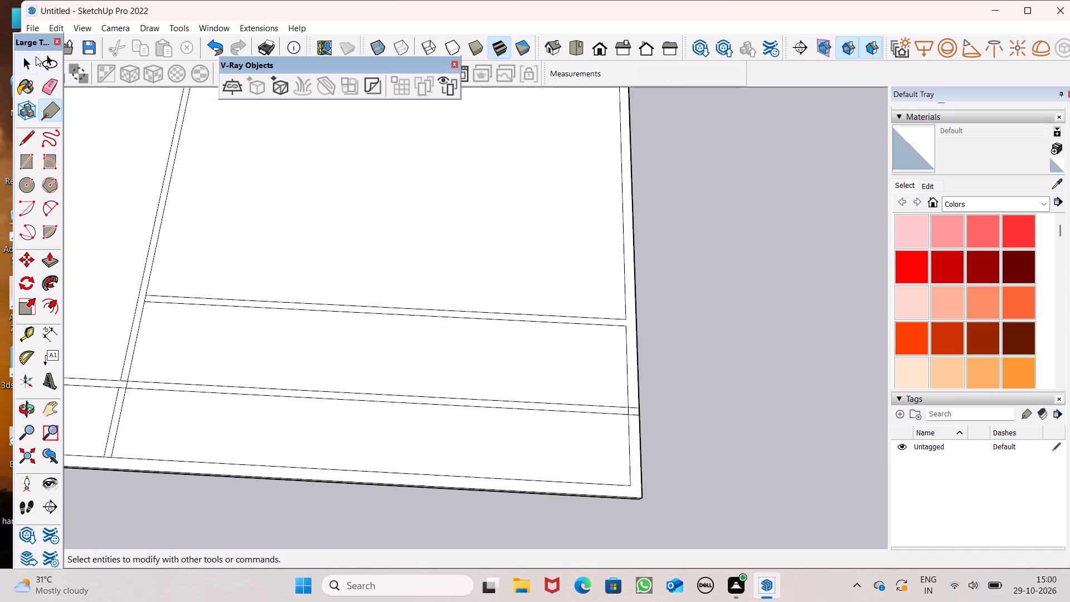
{"action": "left_click", "coordinate": [50, 94]}
{"action": "left_click_drag", "start_coordinate": [202, 384], "coordinate": [205, 380]}
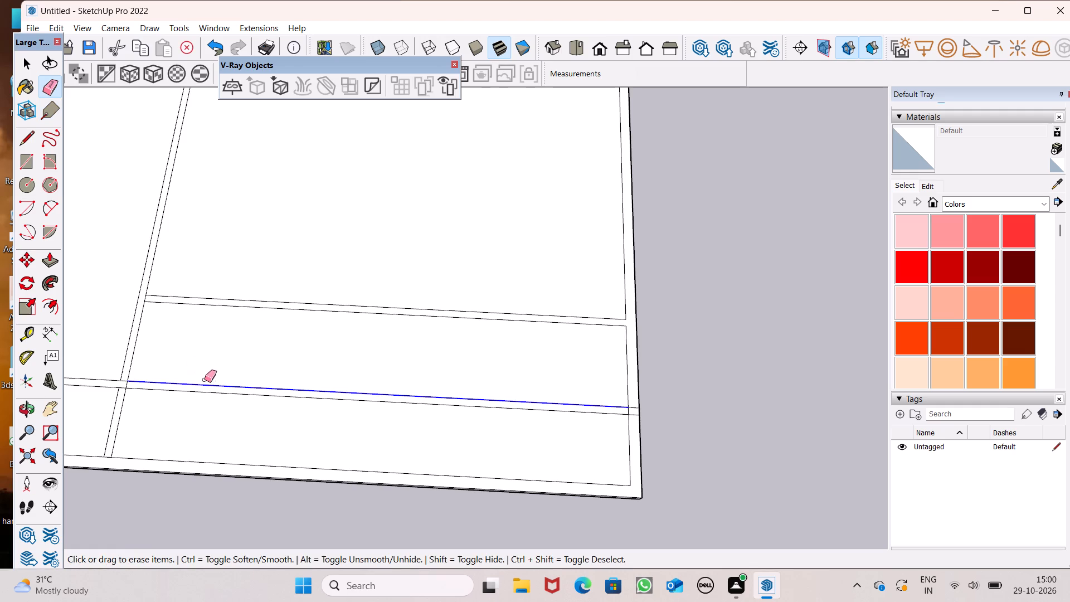
{"action": "left_click_drag", "start_coordinate": [205, 380], "coordinate": [202, 391]}
Erase the two short lines crossing the green-axis strip where the longer red-axis strip joins it.
{"action": "scroll", "coordinate": [104, 399], "scroll_direction": "up", "scroll_amount": 4}
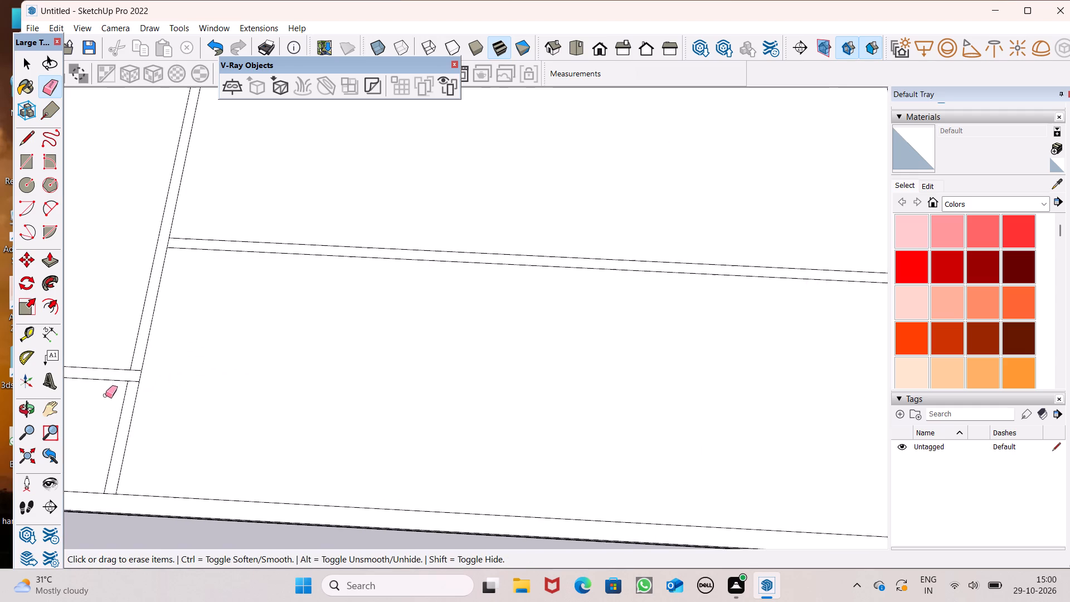
{"action": "scroll", "coordinate": [105, 395], "scroll_direction": "up", "scroll_amount": 14}
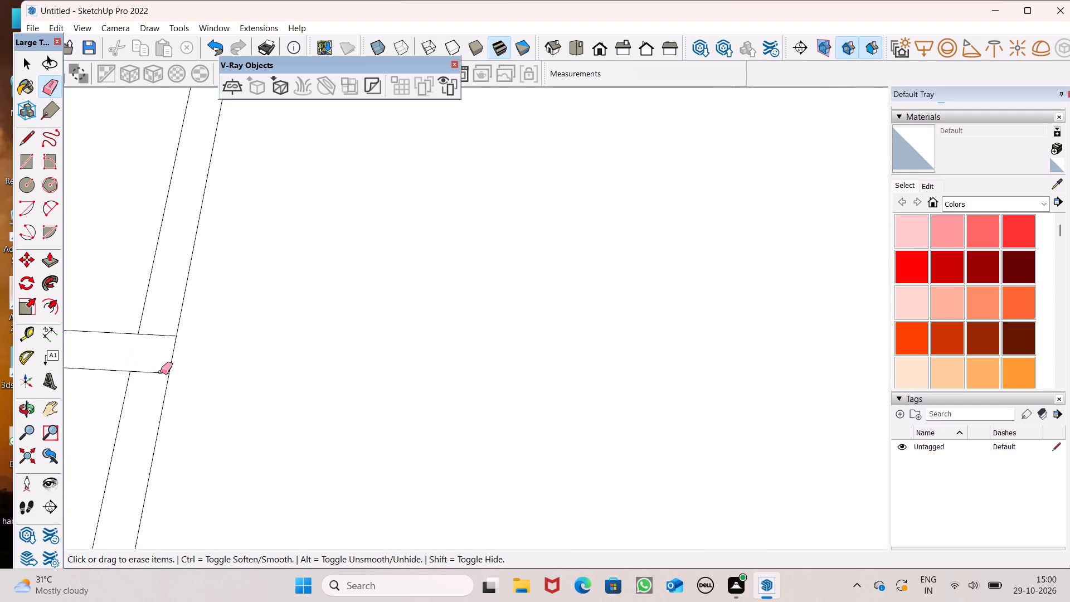
{"action": "left_click_drag", "start_coordinate": [157, 377], "coordinate": [166, 326]}
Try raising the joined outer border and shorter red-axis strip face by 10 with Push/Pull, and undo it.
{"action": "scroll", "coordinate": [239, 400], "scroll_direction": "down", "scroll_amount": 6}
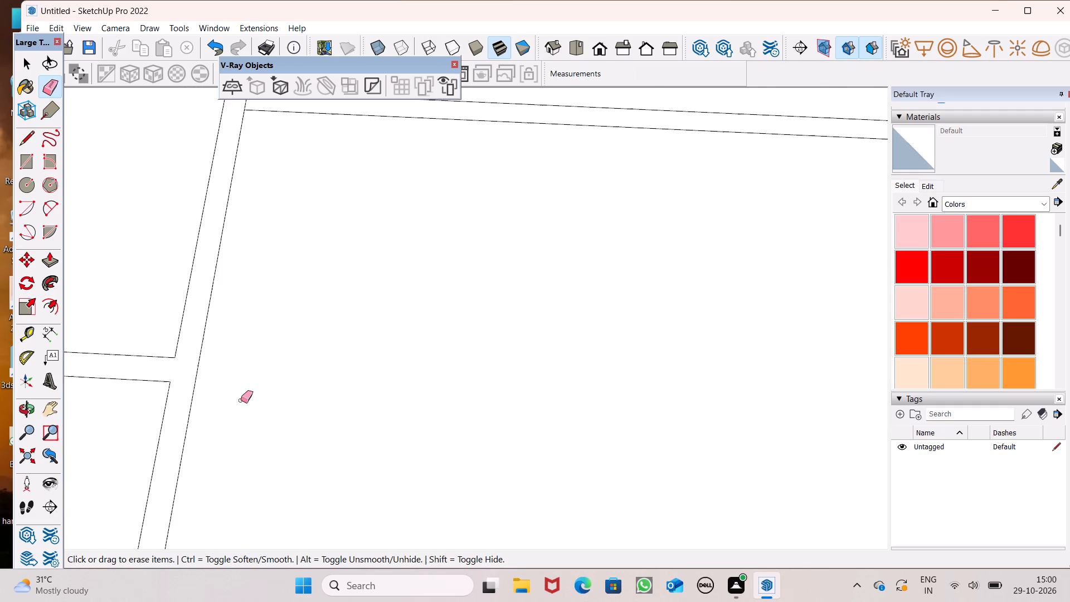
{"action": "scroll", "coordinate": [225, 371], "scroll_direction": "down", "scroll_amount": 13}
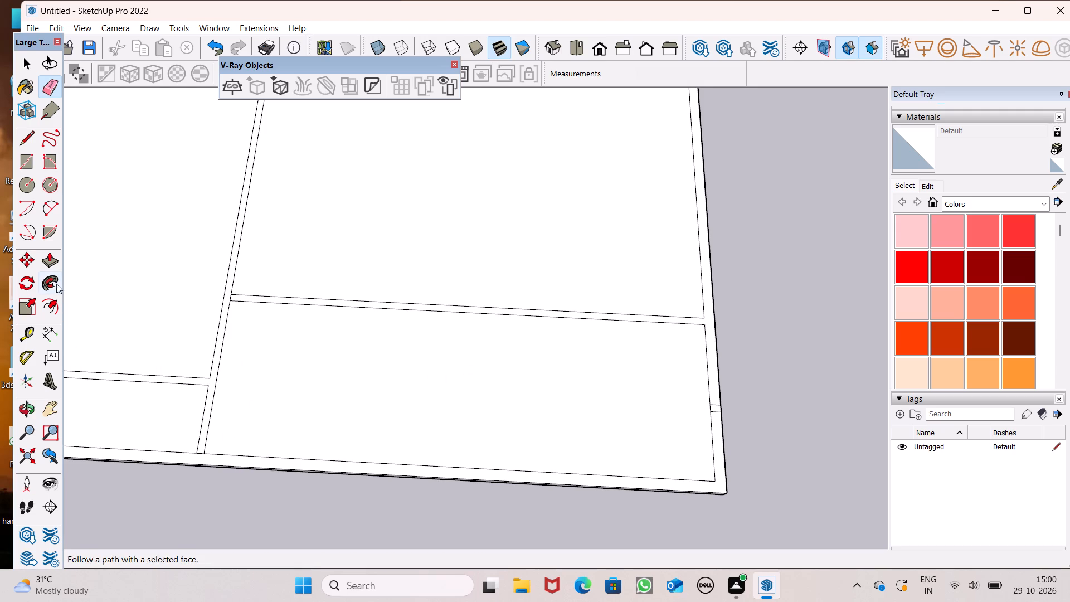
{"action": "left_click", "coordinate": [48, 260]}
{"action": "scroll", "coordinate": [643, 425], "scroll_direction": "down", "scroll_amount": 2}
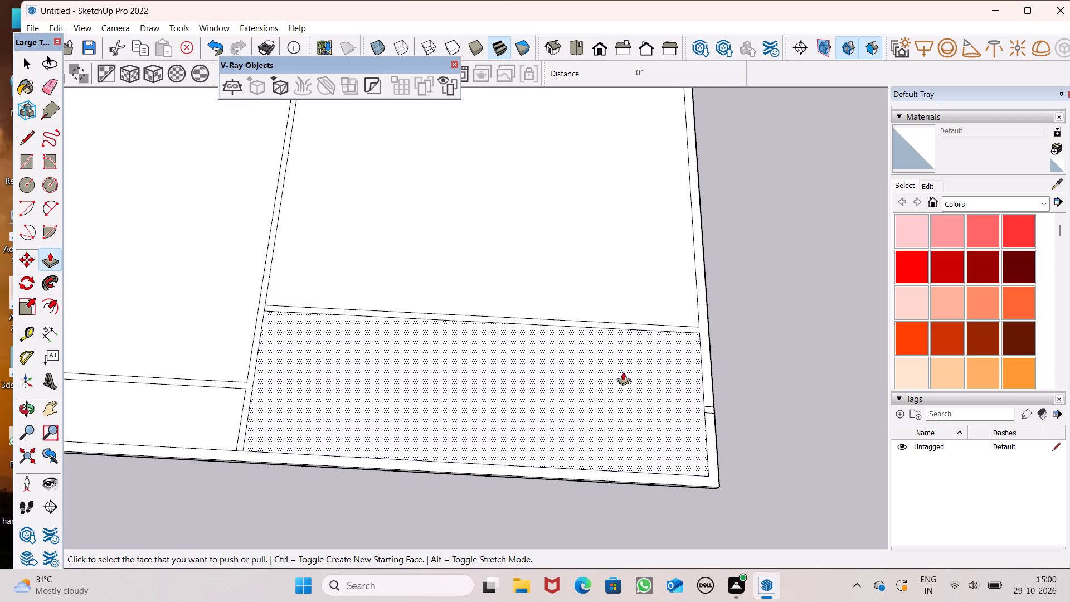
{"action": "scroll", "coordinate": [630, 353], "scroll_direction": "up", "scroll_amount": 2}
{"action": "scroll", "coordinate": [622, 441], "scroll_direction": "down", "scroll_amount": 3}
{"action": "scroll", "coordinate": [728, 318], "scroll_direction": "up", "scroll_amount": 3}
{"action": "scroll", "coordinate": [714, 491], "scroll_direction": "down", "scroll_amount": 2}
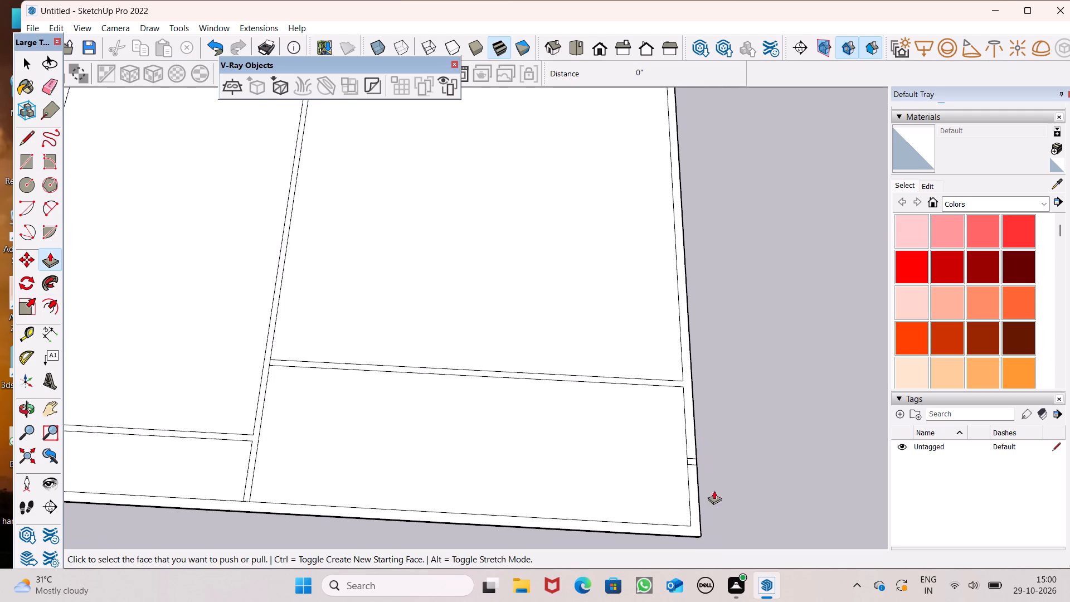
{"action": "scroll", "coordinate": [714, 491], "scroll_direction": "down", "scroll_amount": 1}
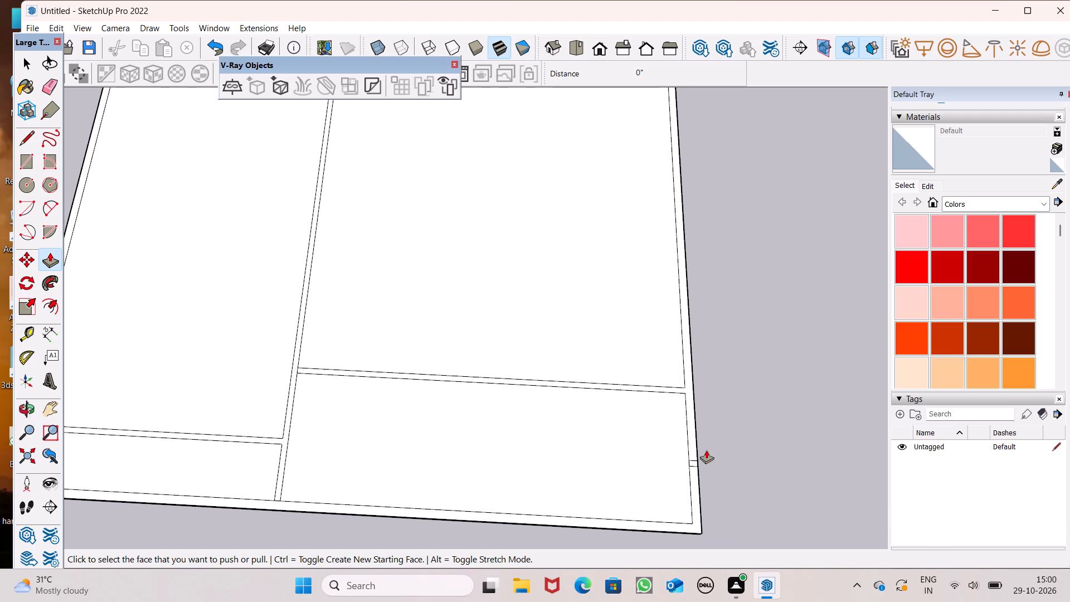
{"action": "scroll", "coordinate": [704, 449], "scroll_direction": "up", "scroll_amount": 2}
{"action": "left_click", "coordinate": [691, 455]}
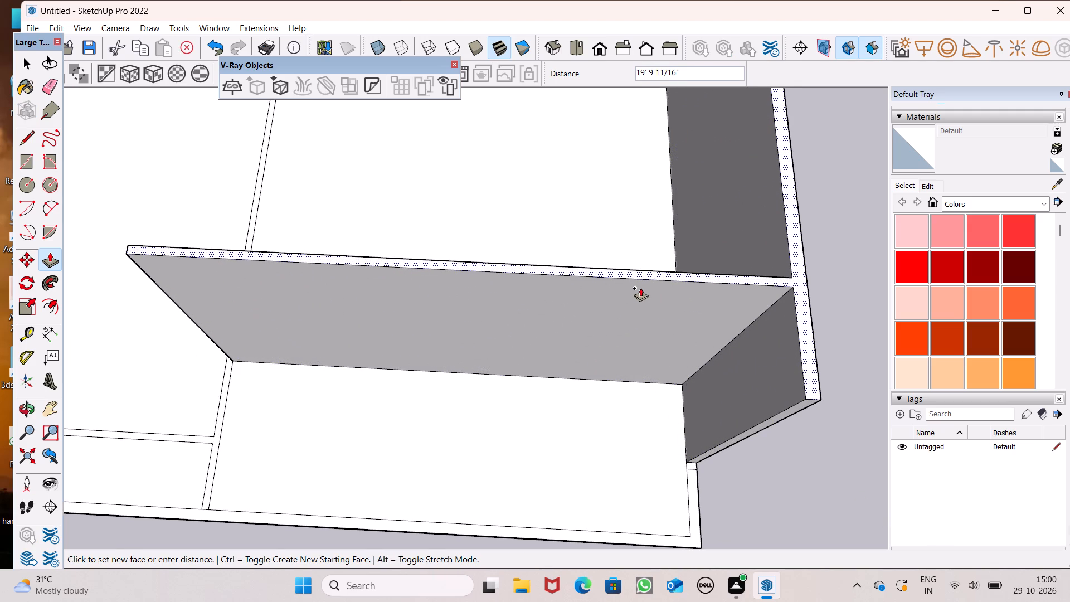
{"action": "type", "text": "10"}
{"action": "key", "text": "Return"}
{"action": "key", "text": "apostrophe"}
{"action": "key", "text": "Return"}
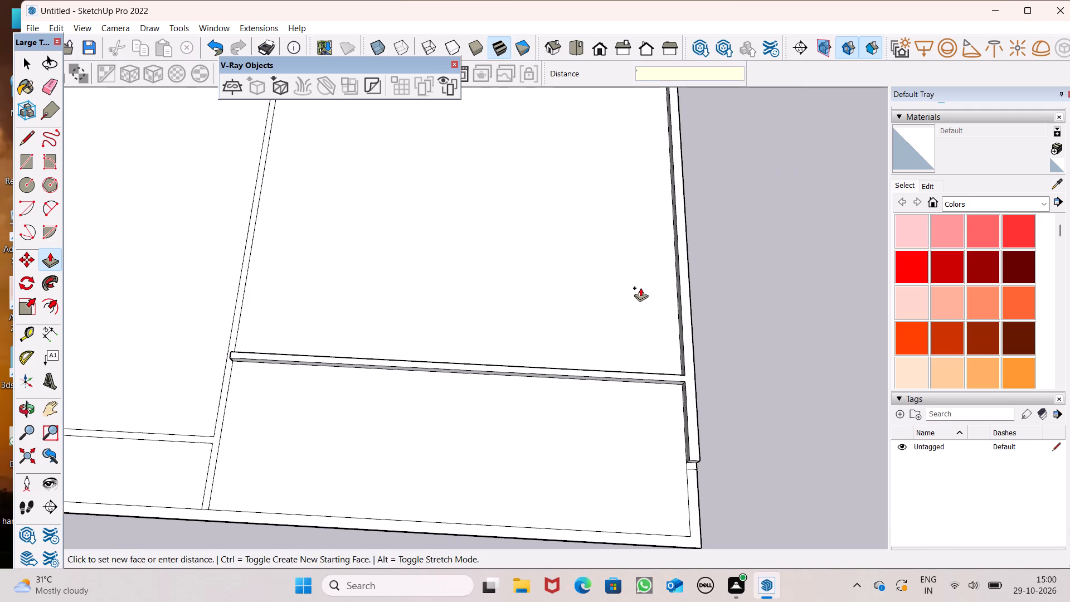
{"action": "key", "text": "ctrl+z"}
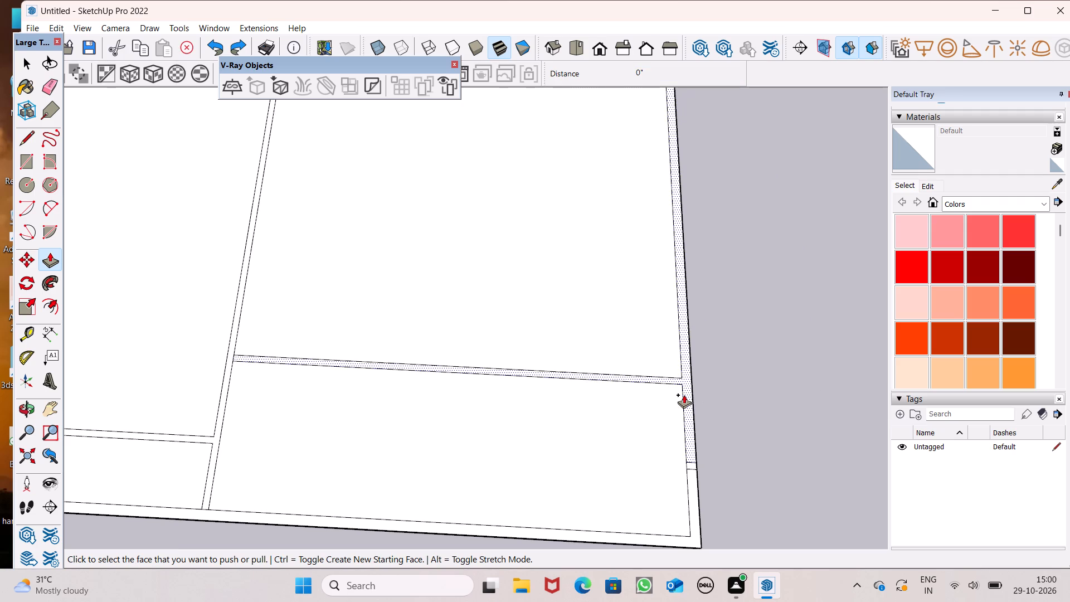
Push/Pull the joined outer border and shorter red-axis strip face up 10' to raise the walls.
{"action": "left_click", "coordinate": [685, 396]}
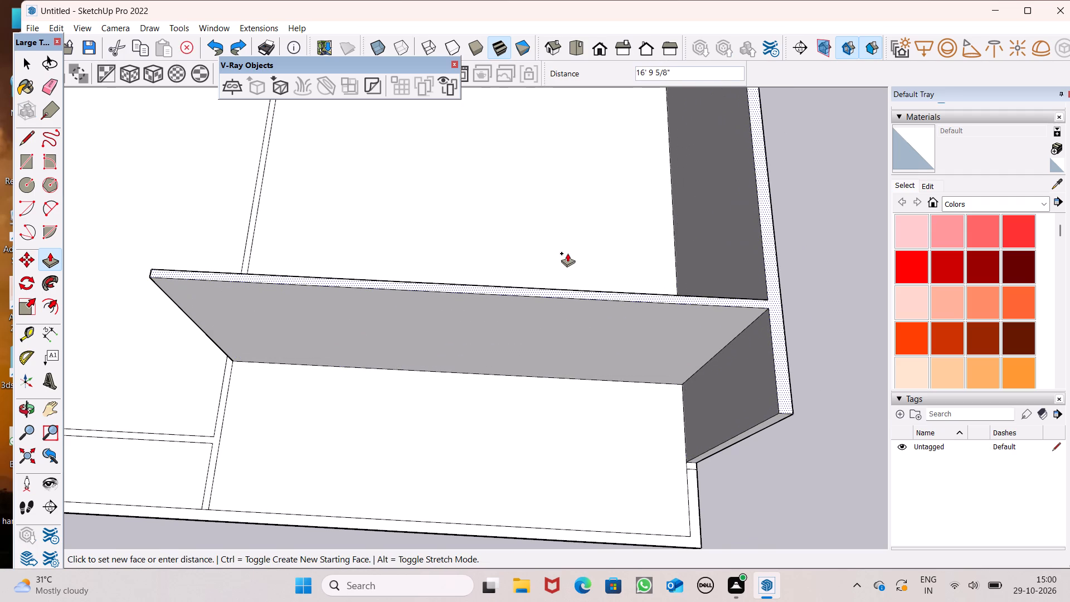
{"action": "key", "text": "1"}
{"action": "type", "text": "0'"}
{"action": "key", "text": "Return"}
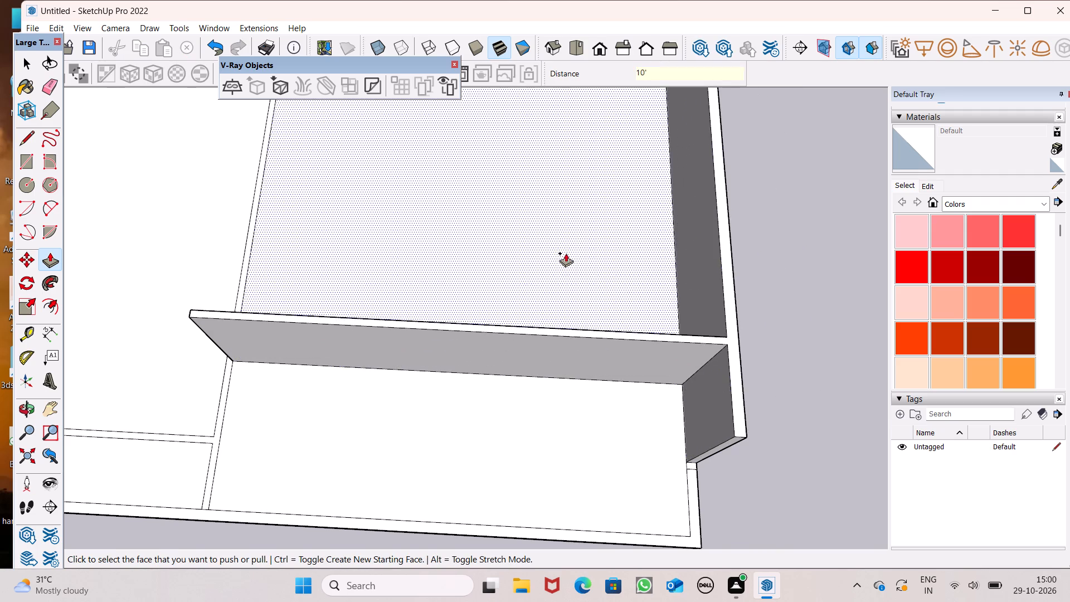
Check the height of the raised interior wall's free end using a linear dimension between its top and bottom corners.
{"action": "scroll", "coordinate": [566, 291], "scroll_direction": "down", "scroll_amount": 4}
{"action": "middle_click_drag", "start_coordinate": [580, 366], "coordinate": [599, 47]}
{"action": "middle_click_drag", "start_coordinate": [680, 348], "coordinate": [711, 194]}
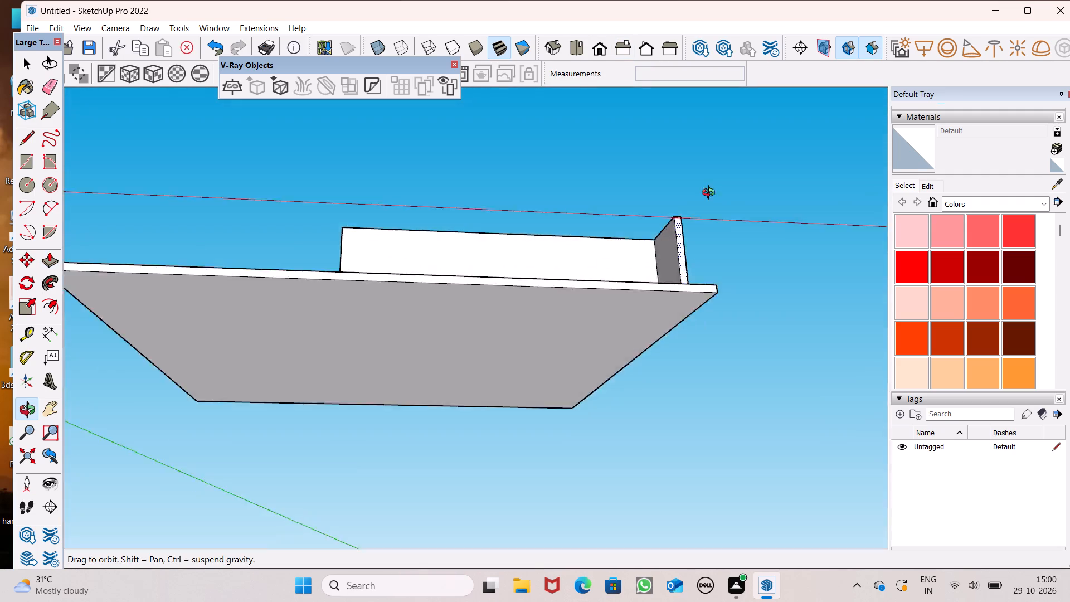
{"action": "middle_click_drag", "start_coordinate": [711, 194], "coordinate": [808, 355]}
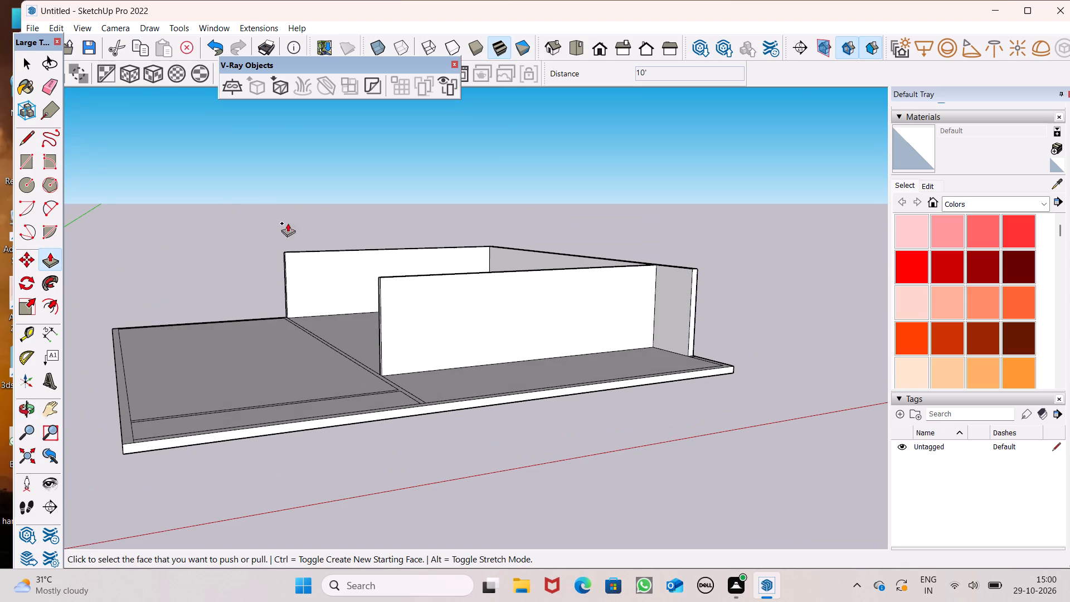
{"action": "left_click", "coordinate": [43, 328]}
{"action": "scroll", "coordinate": [290, 263], "scroll_direction": "up", "scroll_amount": 2}
{"action": "scroll", "coordinate": [408, 293], "scroll_direction": "up", "scroll_amount": 4}
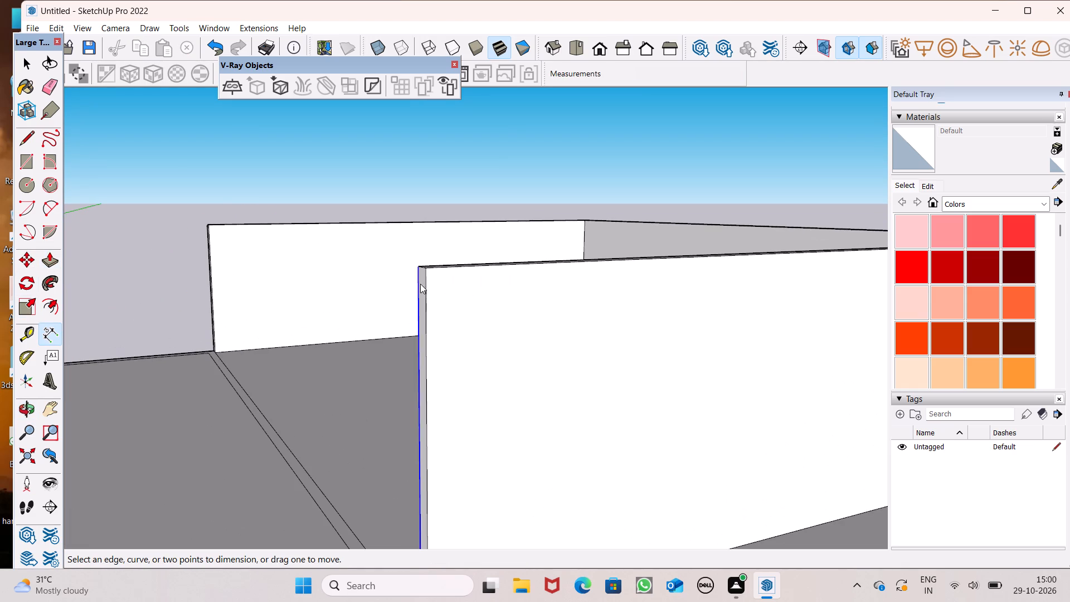
{"action": "left_click", "coordinate": [430, 274]}
{"action": "scroll", "coordinate": [431, 239], "scroll_direction": "down", "scroll_amount": 7}
{"action": "scroll", "coordinate": [449, 331], "scroll_direction": "up", "scroll_amount": 2}
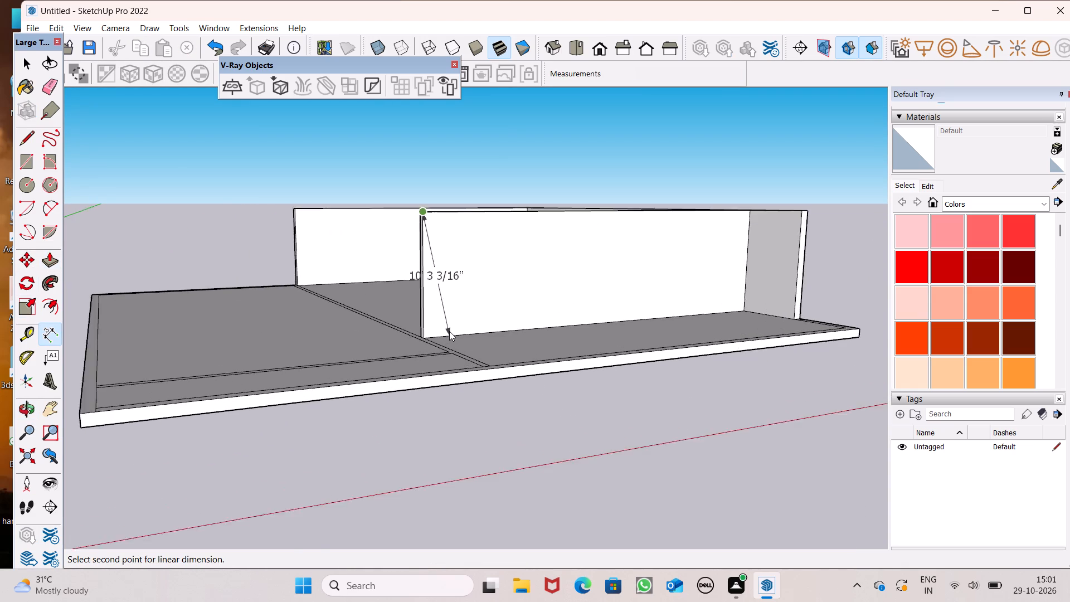
{"action": "scroll", "coordinate": [449, 331], "scroll_direction": "up", "scroll_amount": 8}
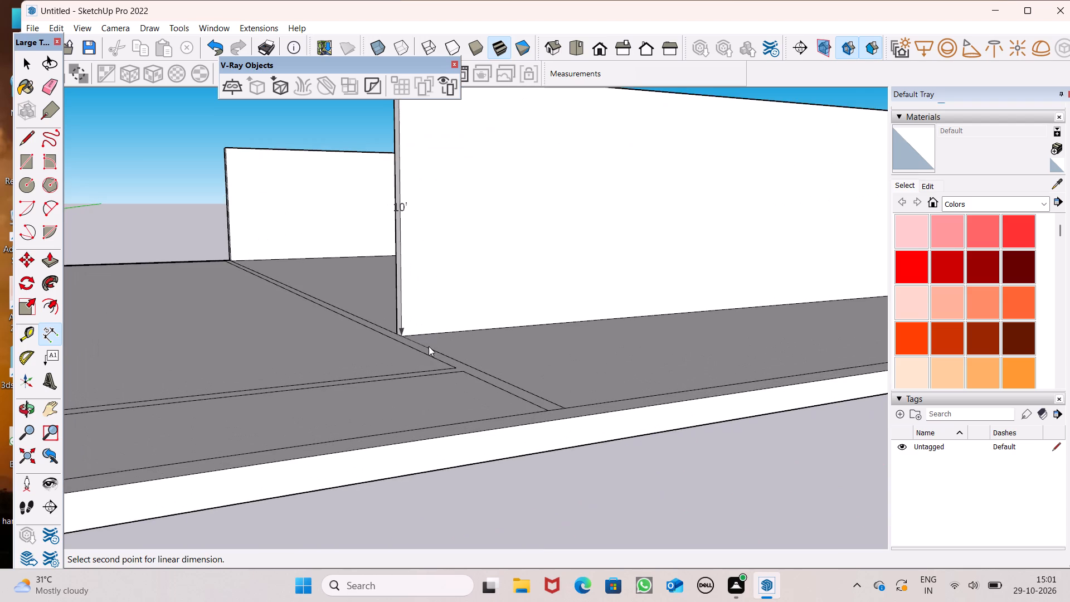
{"action": "left_click", "coordinate": [420, 342]}
{"action": "scroll", "coordinate": [401, 333], "scroll_direction": "up", "scroll_amount": 1}
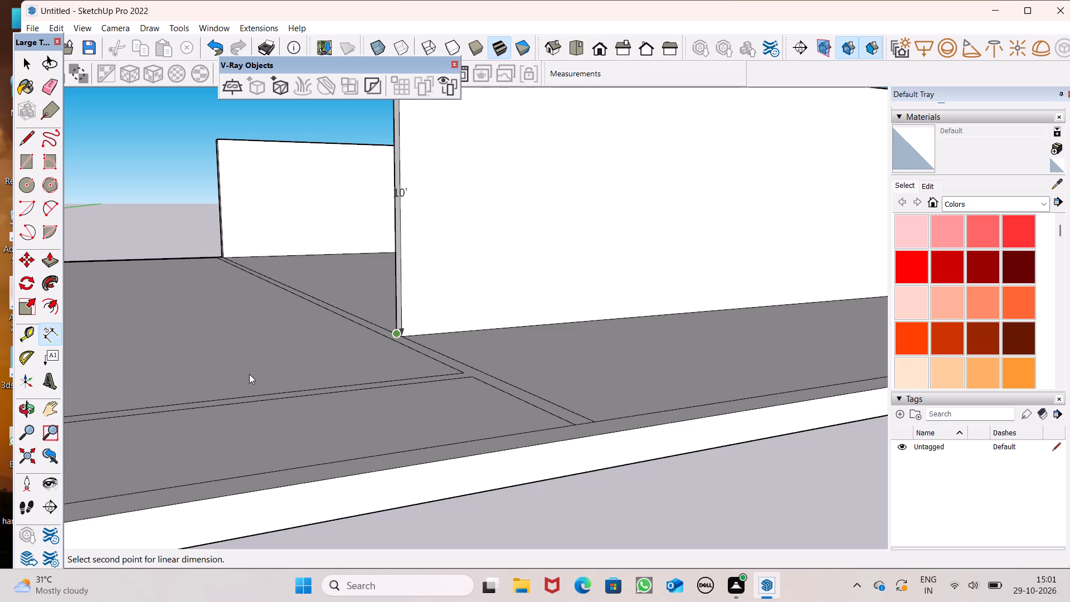
{"action": "scroll", "coordinate": [154, 350], "scroll_direction": "down", "scroll_amount": 3}
{"action": "scroll", "coordinate": [278, 343], "scroll_direction": "up", "scroll_amount": 4}
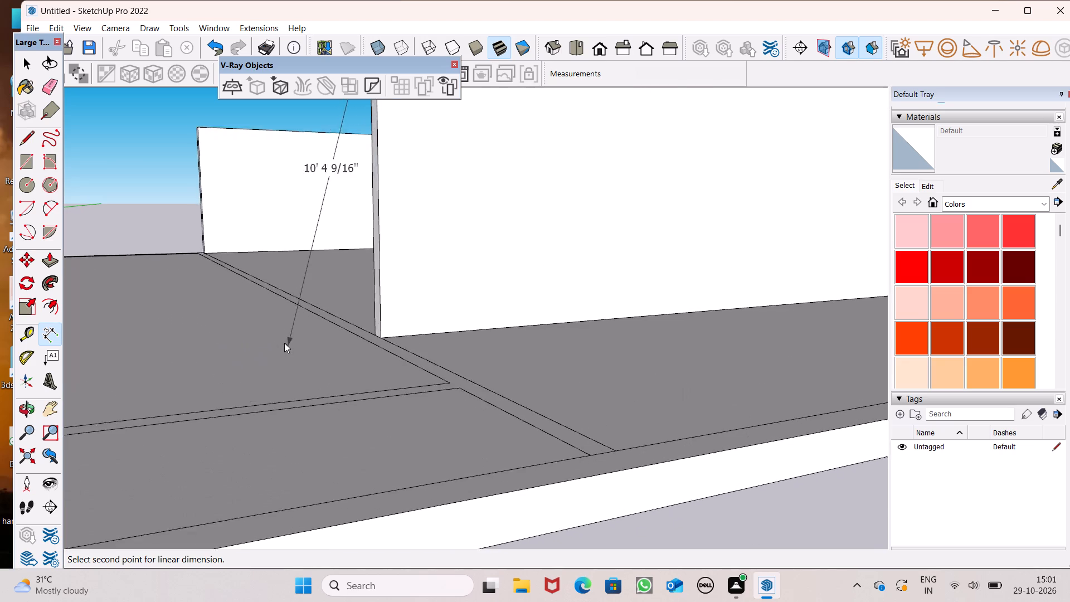
{"action": "scroll", "coordinate": [284, 343], "scroll_direction": "up", "scroll_amount": 1}
{"action": "scroll", "coordinate": [296, 398], "scroll_direction": "down", "scroll_amount": 5}
{"action": "scroll", "coordinate": [362, 348], "scroll_direction": "up", "scroll_amount": 4}
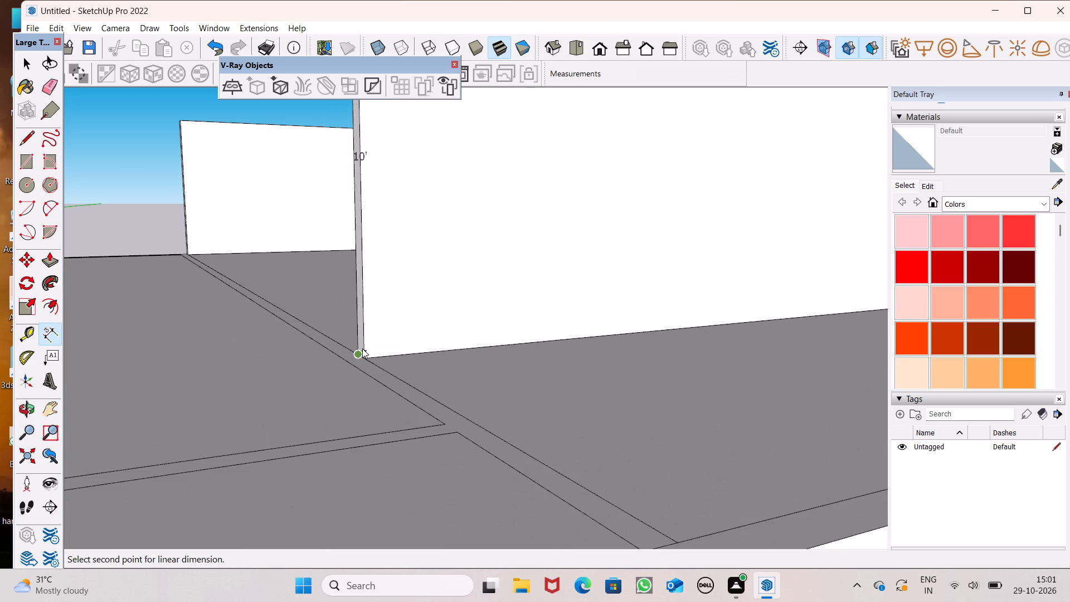
{"action": "key", "text": "space"}
Draw a 9" line from the longer red-axis strip's outer-end corner, on the narrow room's side, across the border to the slab's side edge.
{"action": "scroll", "coordinate": [312, 367], "scroll_direction": "down", "scroll_amount": 13}
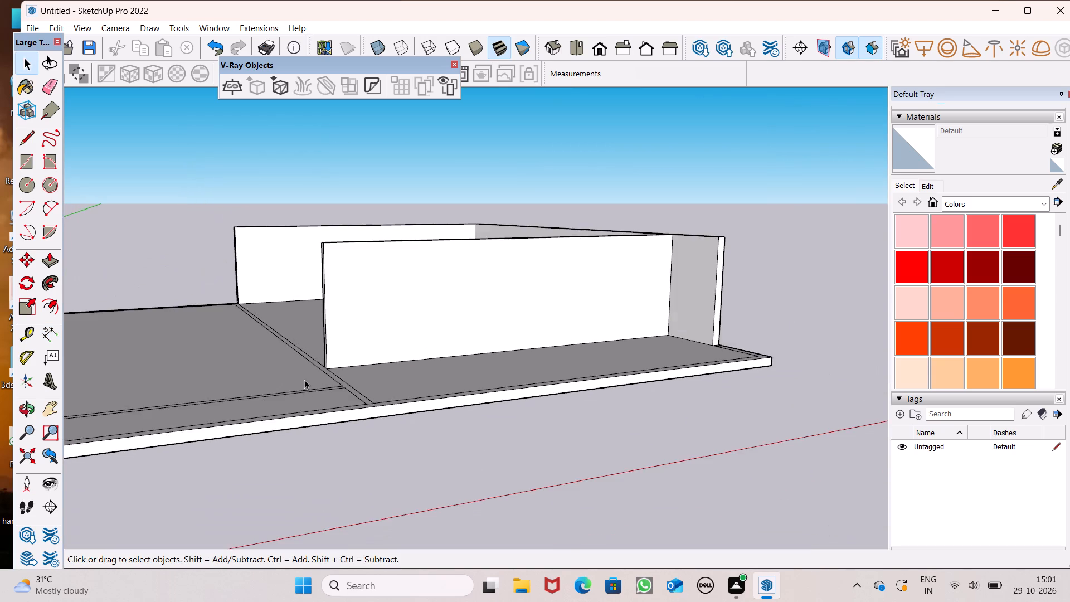
{"action": "middle_click_drag", "start_coordinate": [337, 405], "coordinate": [227, 507]}
{"action": "scroll", "coordinate": [222, 513], "scroll_direction": "up", "scroll_amount": 2}
{"action": "scroll", "coordinate": [358, 389], "scroll_direction": "down", "scroll_amount": 2}
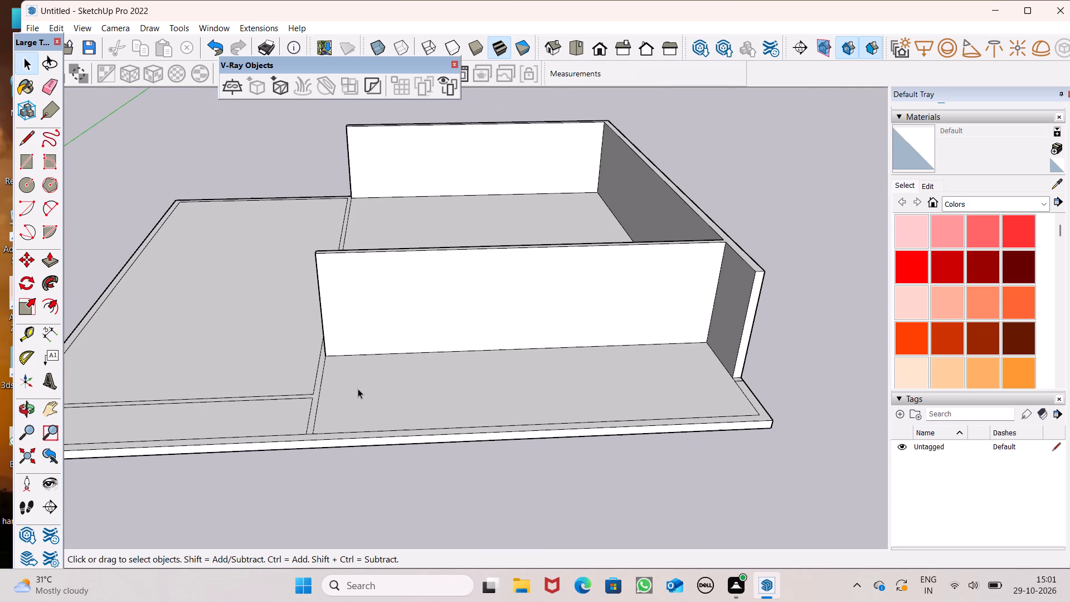
{"action": "scroll", "coordinate": [363, 355], "scroll_direction": "down", "scroll_amount": 2}
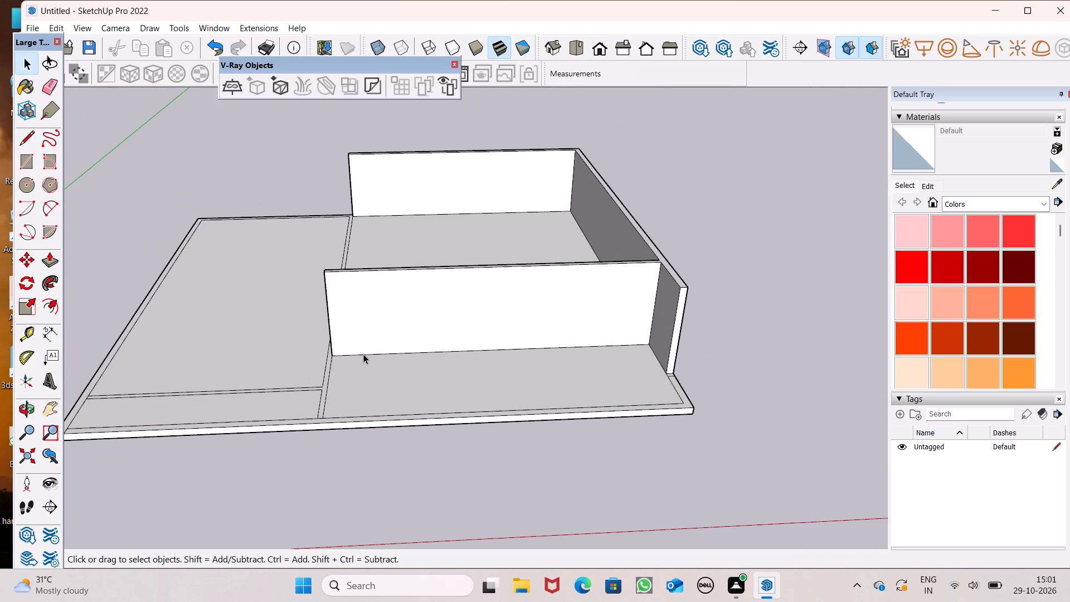
{"action": "scroll", "coordinate": [345, 205], "scroll_direction": "down", "scroll_amount": 1}
{"action": "scroll", "coordinate": [326, 219], "scroll_direction": "up", "scroll_amount": 1}
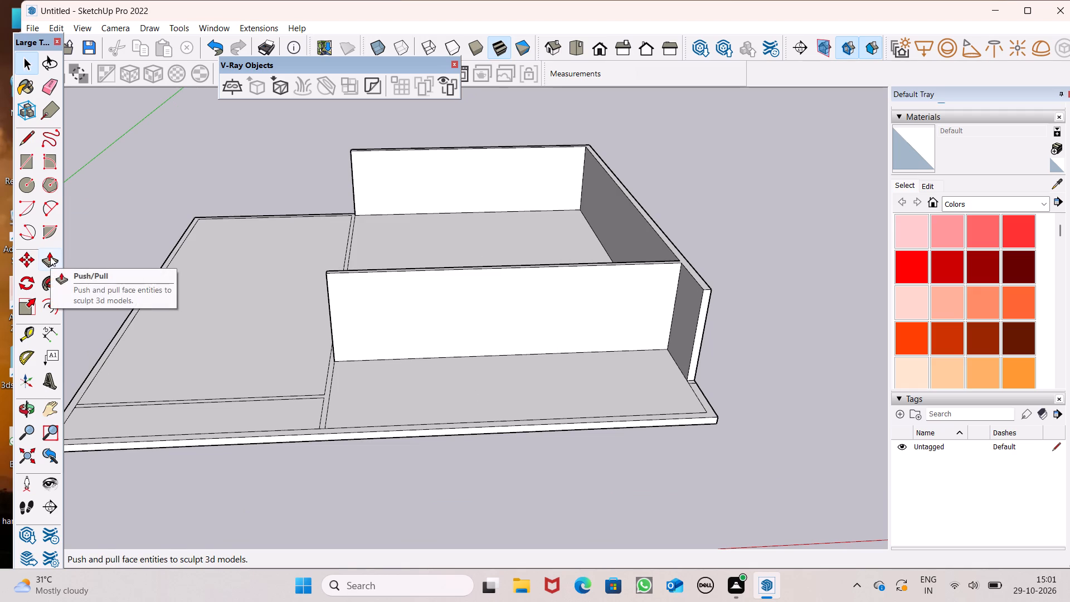
{"action": "left_click", "coordinate": [25, 140]}
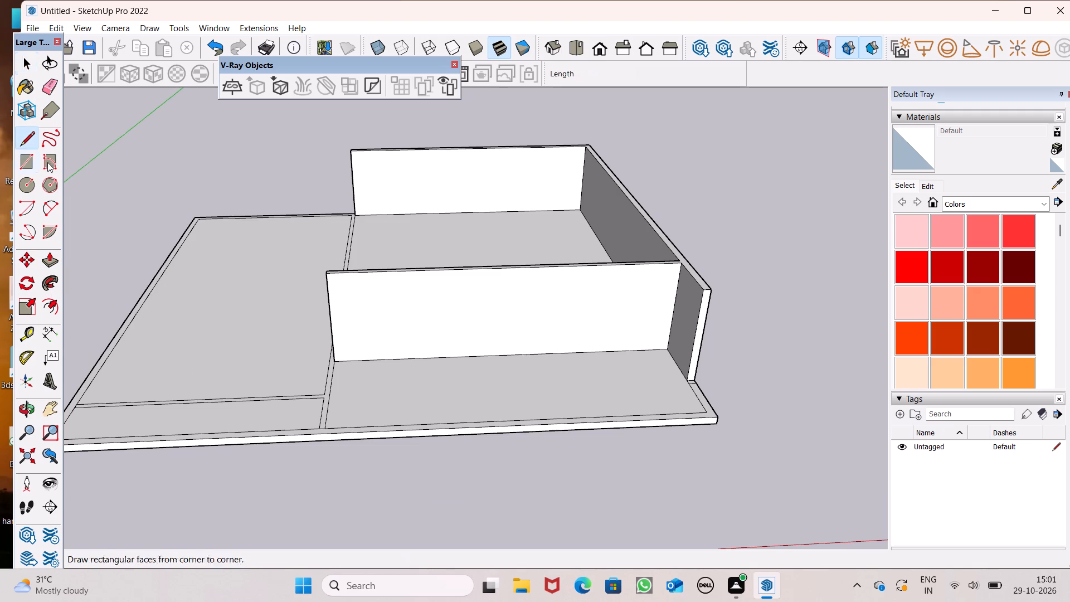
{"action": "scroll", "coordinate": [276, 239], "scroll_direction": "down", "scroll_amount": 3}
{"action": "scroll", "coordinate": [143, 362], "scroll_direction": "up", "scroll_amount": 6}
{"action": "scroll", "coordinate": [135, 349], "scroll_direction": "down", "scroll_amount": 2}
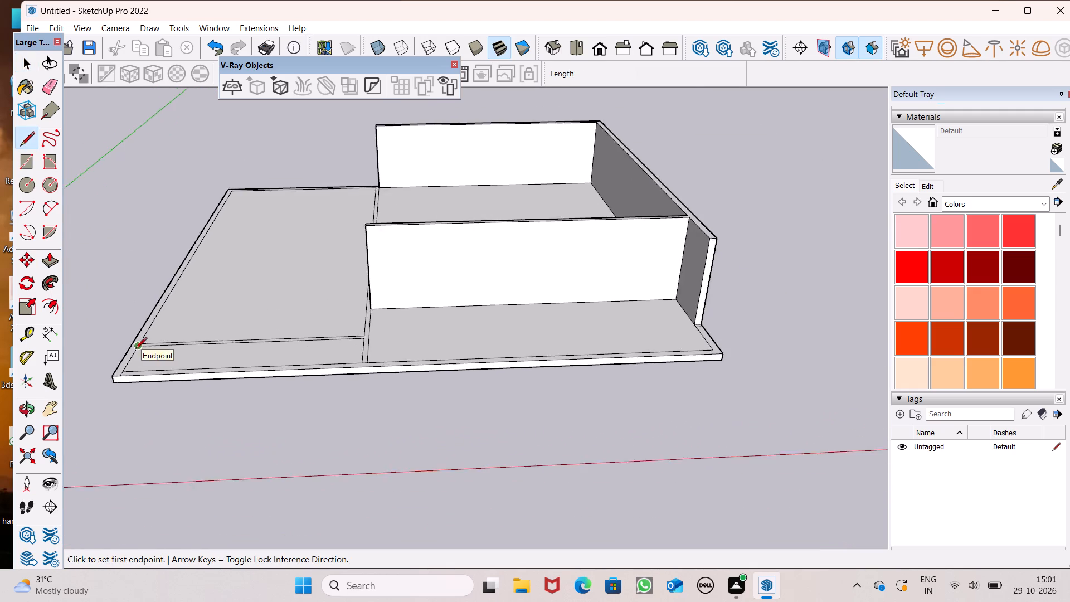
{"action": "scroll", "coordinate": [135, 349], "scroll_direction": "down", "scroll_amount": 2}
{"action": "middle_click_drag", "start_coordinate": [146, 348], "coordinate": [147, 497]}
{"action": "scroll", "coordinate": [134, 417], "scroll_direction": "up", "scroll_amount": 10}
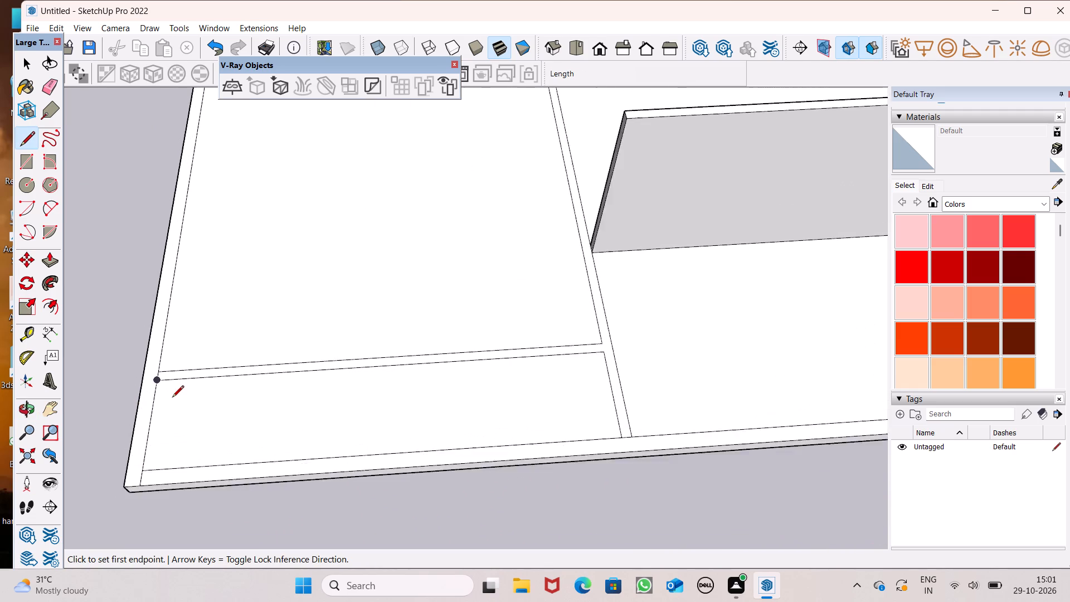
{"action": "scroll", "coordinate": [172, 398], "scroll_direction": "up", "scroll_amount": 14}
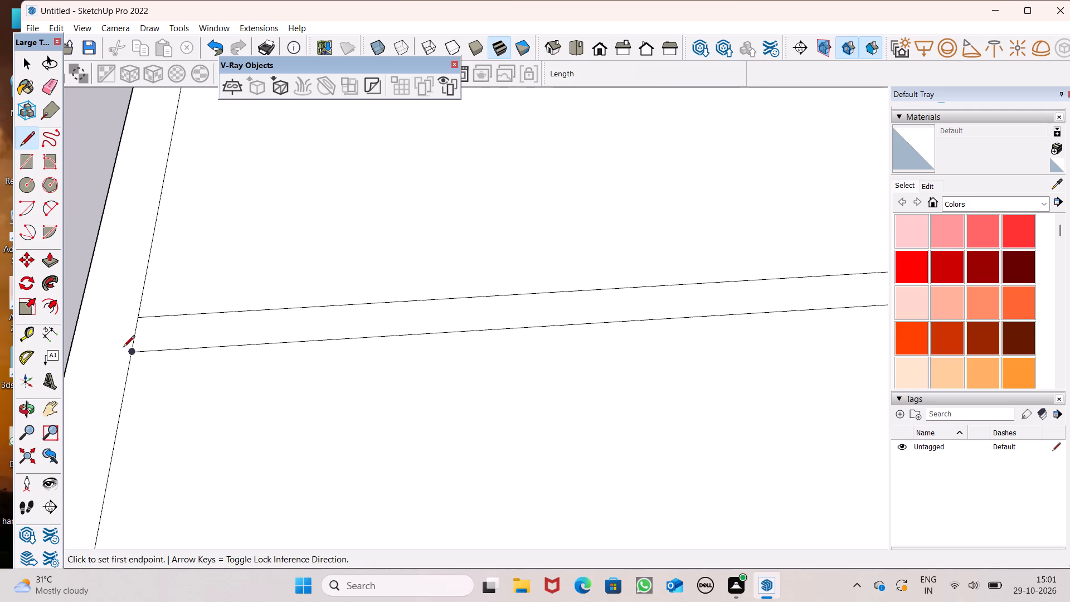
{"action": "left_click", "coordinate": [134, 351]}
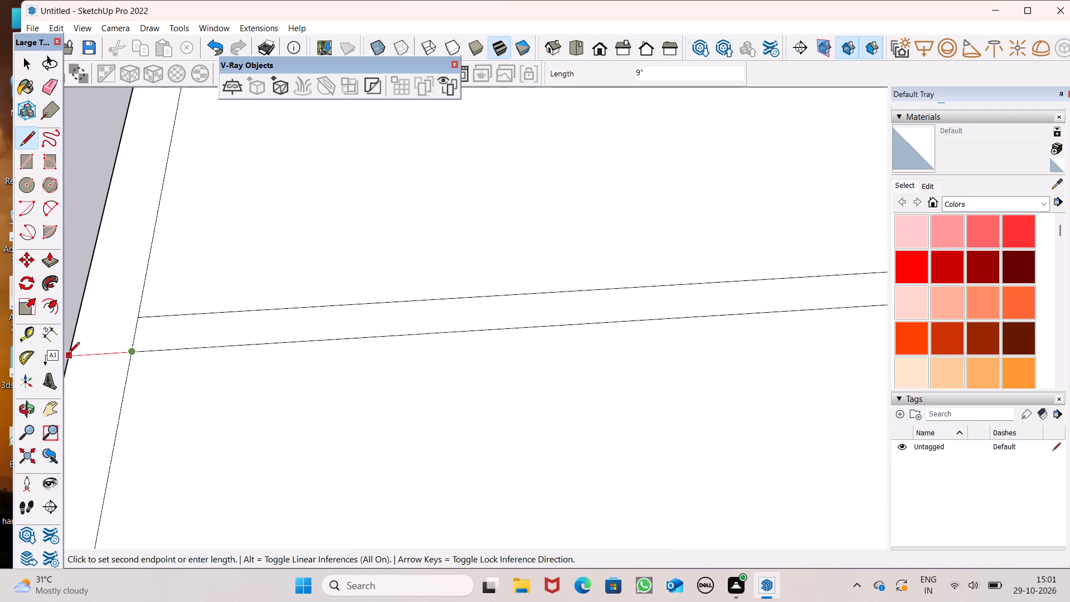
{"action": "left_click", "coordinate": [68, 355]}
{"action": "scroll", "coordinate": [154, 315], "scroll_direction": "down", "scroll_amount": 6}
{"action": "scroll", "coordinate": [148, 383], "scroll_direction": "down", "scroll_amount": 6}
{"action": "scroll", "coordinate": [233, 383], "scroll_direction": "down", "scroll_amount": 4}
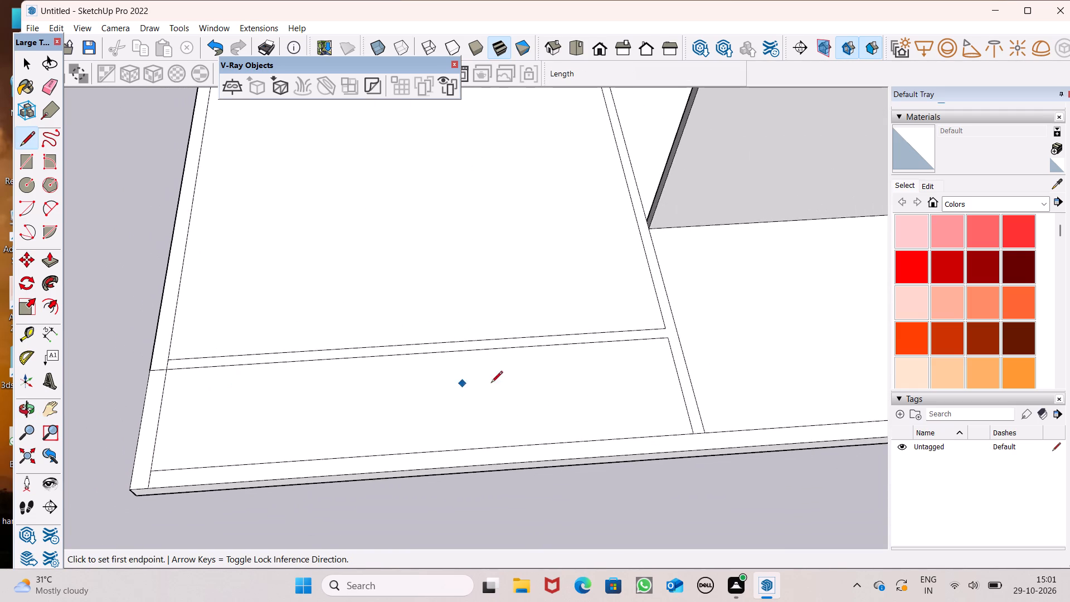
Draw a 6" line extending the longer red-axis strip's narrow-room-side edge across the green-axis strip to its far edge.
{"action": "scroll", "coordinate": [577, 383], "scroll_direction": "up", "scroll_amount": 7}
{"action": "scroll", "coordinate": [723, 313], "scroll_direction": "up", "scroll_amount": 6}
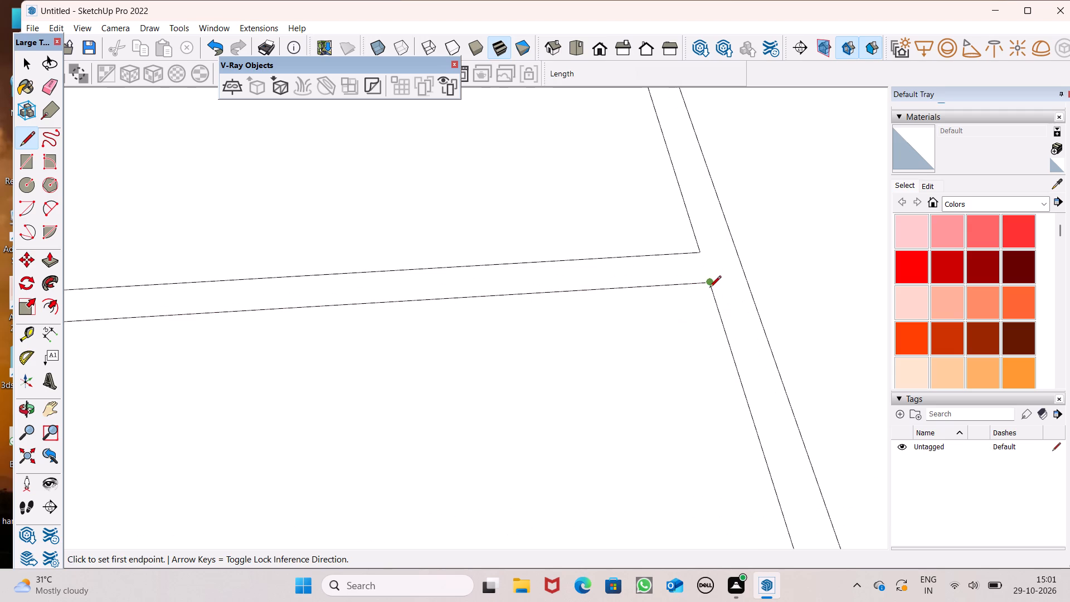
{"action": "left_click", "coordinate": [709, 288]}
{"action": "left_click", "coordinate": [751, 276]}
Erase the two green-axis strip edges running from the new 6" line to the front border.
{"action": "left_click", "coordinate": [47, 81]}
{"action": "scroll", "coordinate": [287, 275], "scroll_direction": "down", "scroll_amount": 7}
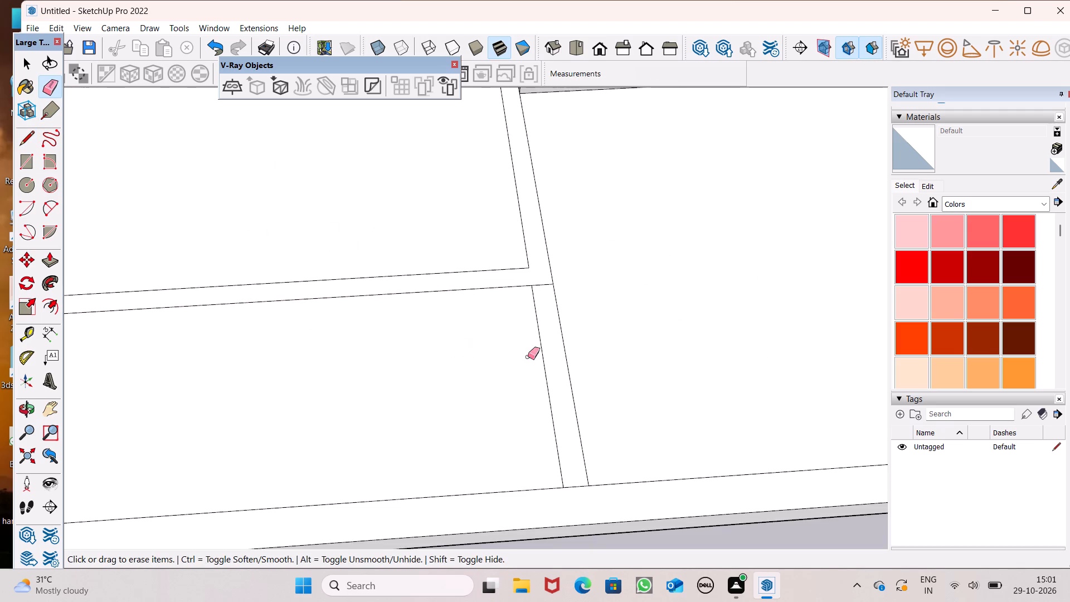
{"action": "left_click_drag", "start_coordinate": [562, 358], "coordinate": [527, 386]}
{"action": "left_click_drag", "start_coordinate": [526, 400], "coordinate": [527, 407]}
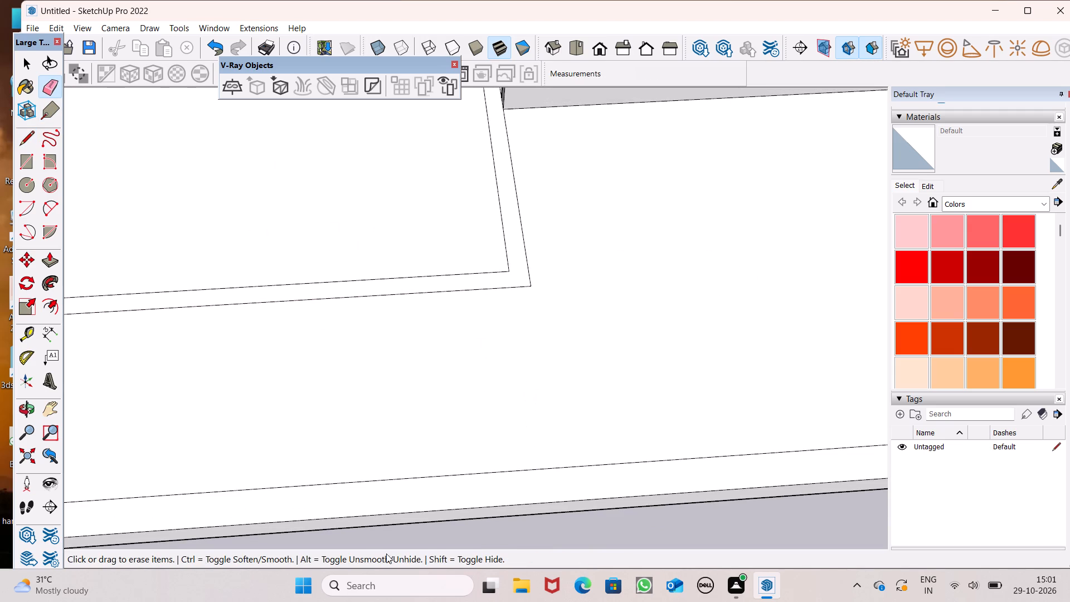
Erase the short inner border edge crossing the outer end of the longer red-axis strip, joining the border and strip faces.
{"action": "scroll", "coordinate": [384, 557], "scroll_direction": "down", "scroll_amount": 8}
{"action": "scroll", "coordinate": [497, 422], "scroll_direction": "down", "scroll_amount": 19}
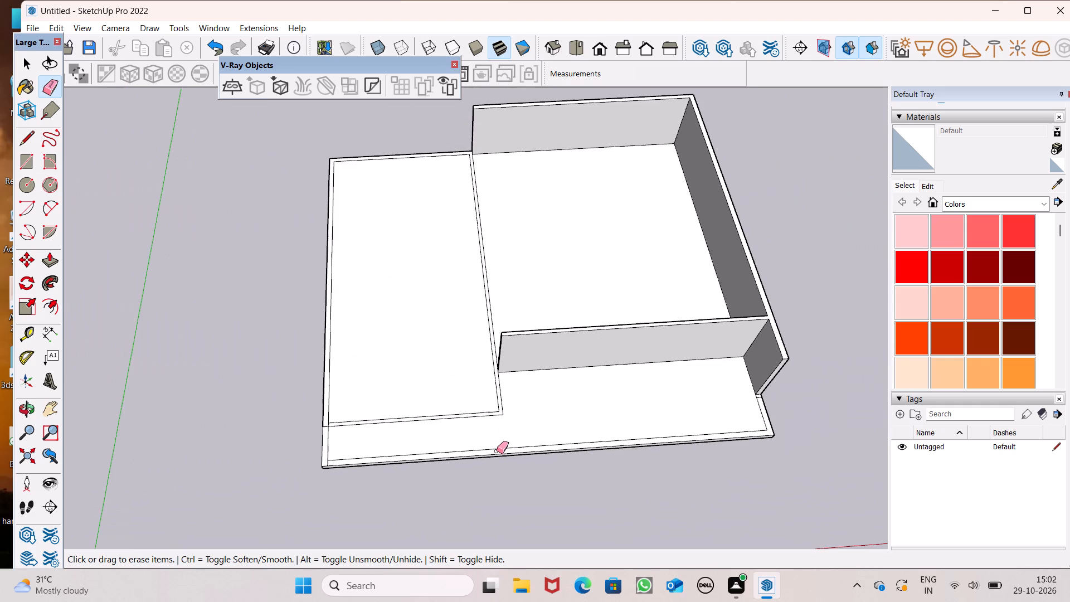
{"action": "scroll", "coordinate": [363, 414], "scroll_direction": "up", "scroll_amount": 3}
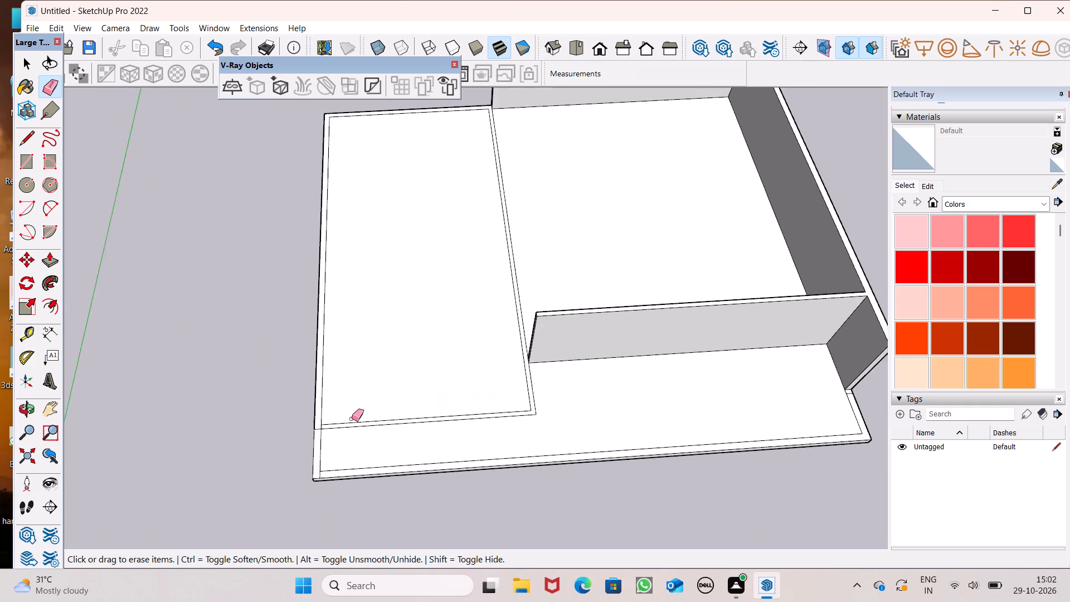
{"action": "scroll", "coordinate": [352, 419], "scroll_direction": "up", "scroll_amount": 3}
{"action": "scroll", "coordinate": [304, 442], "scroll_direction": "up", "scroll_amount": 5}
{"action": "scroll", "coordinate": [304, 440], "scroll_direction": "down", "scroll_amount": 1}
{"action": "scroll", "coordinate": [304, 439], "scroll_direction": "up", "scroll_amount": 14}
{"action": "left_click_drag", "start_coordinate": [317, 414], "coordinate": [331, 411]}
Push/Pull the joined border and strip face around the still-flat room up 15' to raise its walls.
{"action": "scroll", "coordinate": [267, 435], "scroll_direction": "up", "scroll_amount": 11}
{"action": "scroll", "coordinate": [255, 450], "scroll_direction": "down", "scroll_amount": 1}
{"action": "scroll", "coordinate": [257, 451], "scroll_direction": "up", "scroll_amount": 3}
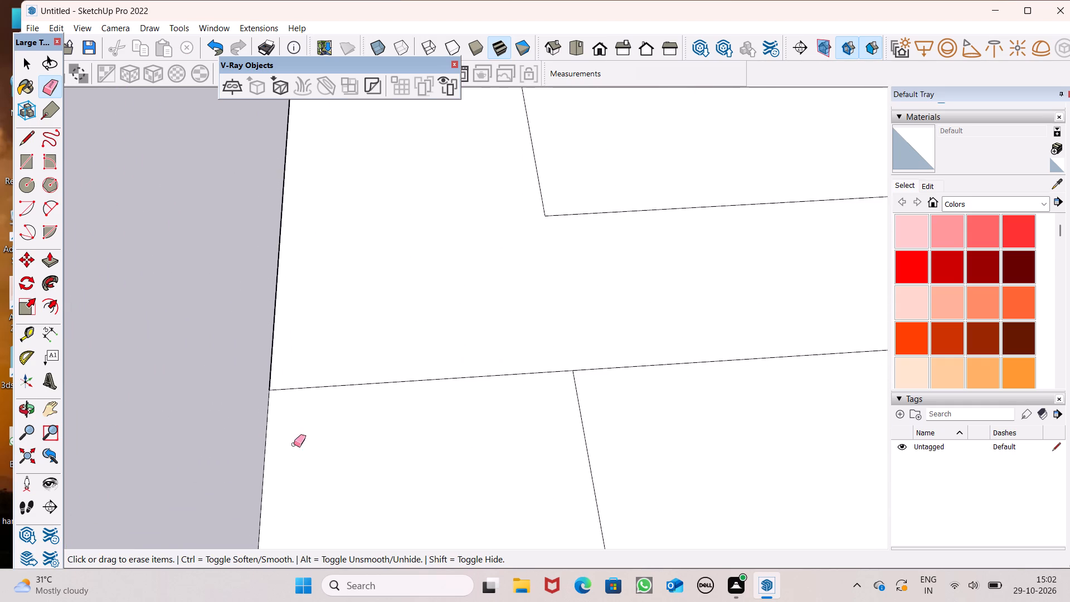
{"action": "scroll", "coordinate": [294, 443], "scroll_direction": "up", "scroll_amount": 1}
{"action": "middle_click_drag", "start_coordinate": [294, 443], "coordinate": [169, 389]}
{"action": "scroll", "coordinate": [220, 421], "scroll_direction": "down", "scroll_amount": 8}
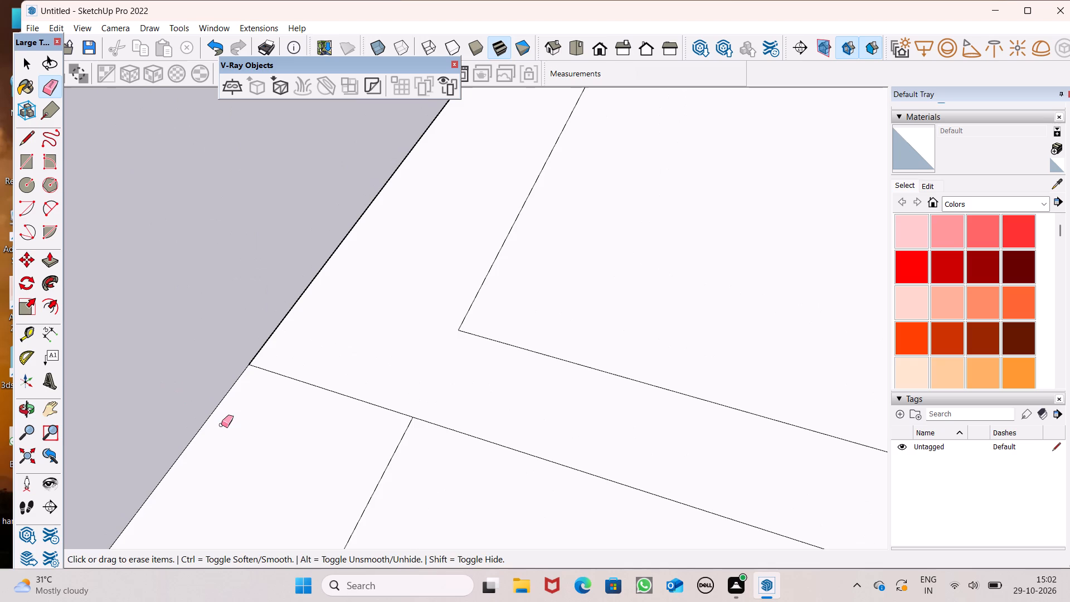
{"action": "scroll", "coordinate": [274, 368], "scroll_direction": "down", "scroll_amount": 16}
{"action": "middle_click_drag", "start_coordinate": [291, 426], "coordinate": [527, 486]}
{"action": "scroll", "coordinate": [370, 391], "scroll_direction": "down", "scroll_amount": 7}
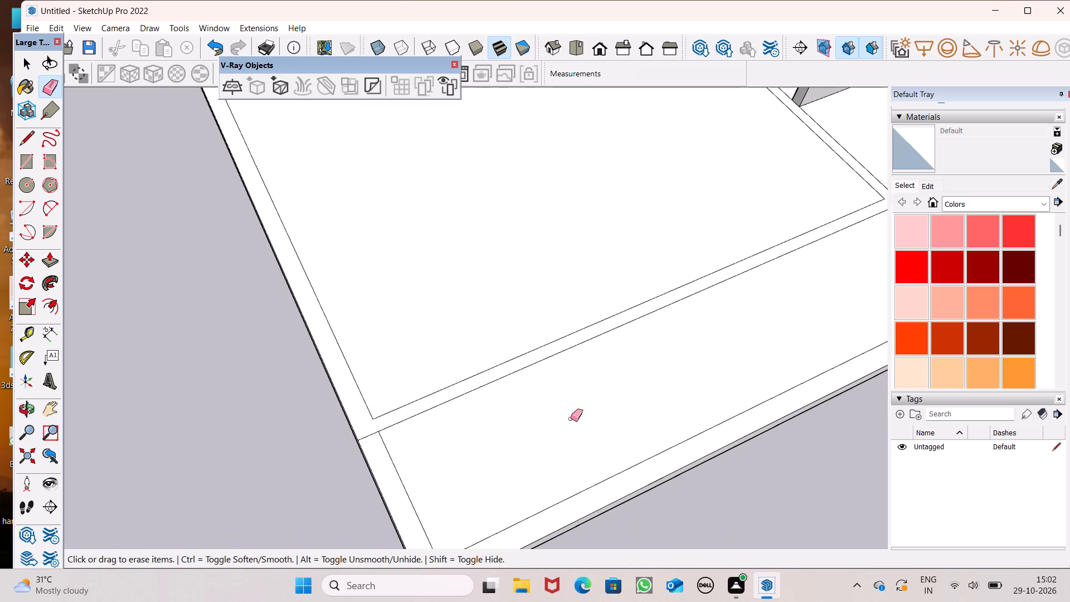
{"action": "middle_click_drag", "start_coordinate": [573, 417], "coordinate": [433, 459]}
{"action": "scroll", "coordinate": [342, 425], "scroll_direction": "up", "scroll_amount": 1}
{"action": "scroll", "coordinate": [342, 425], "scroll_direction": "down", "scroll_amount": 9}
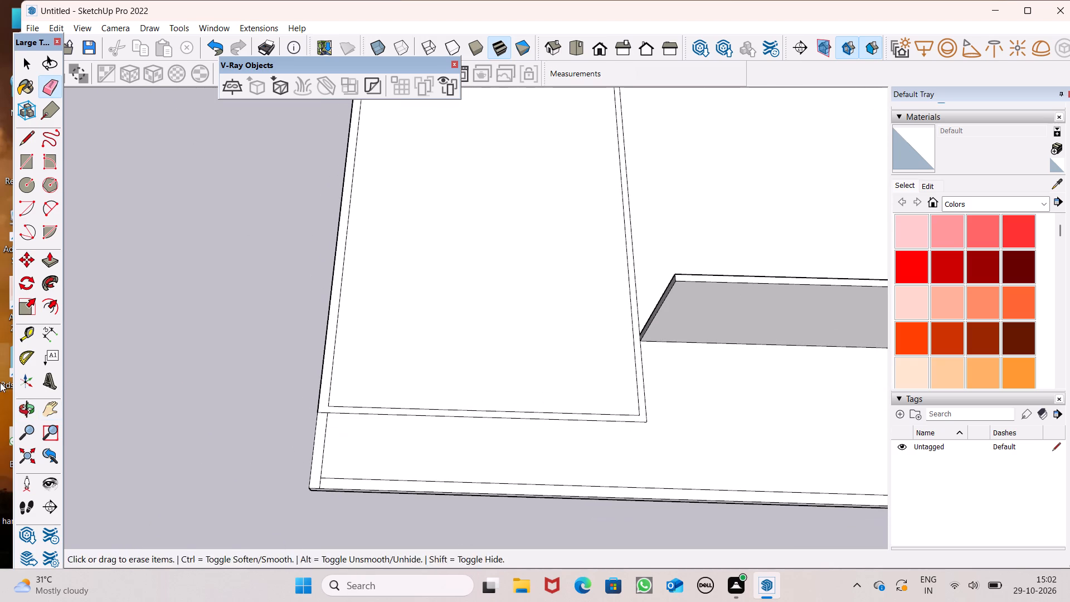
{"action": "left_click", "coordinate": [48, 264]}
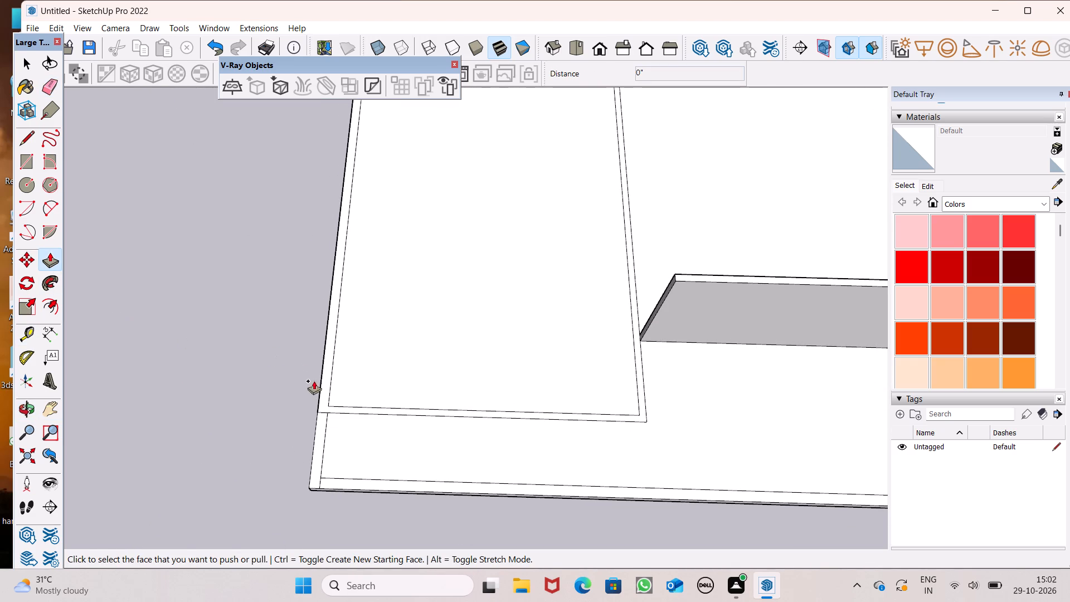
{"action": "left_click_drag", "start_coordinate": [326, 389], "coordinate": [259, 264]}
{"action": "type", "text": "15'"}
{"action": "key", "text": "Return"}
Examine how the 15' room walls meet the lower walls and slab from the front, sides and above.
{"action": "scroll", "coordinate": [252, 295], "scroll_direction": "down", "scroll_amount": 5}
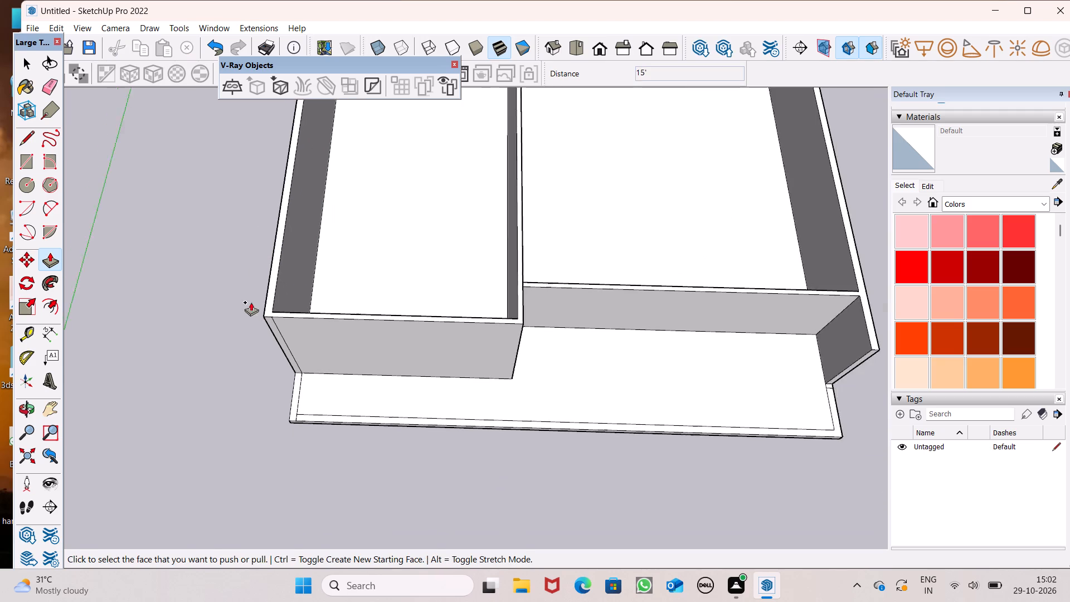
{"action": "scroll", "coordinate": [251, 302], "scroll_direction": "down", "scroll_amount": 1}
{"action": "middle_click_drag", "start_coordinate": [332, 368], "coordinate": [361, 167]}
{"action": "middle_click_drag", "start_coordinate": [437, 250], "coordinate": [299, 129]}
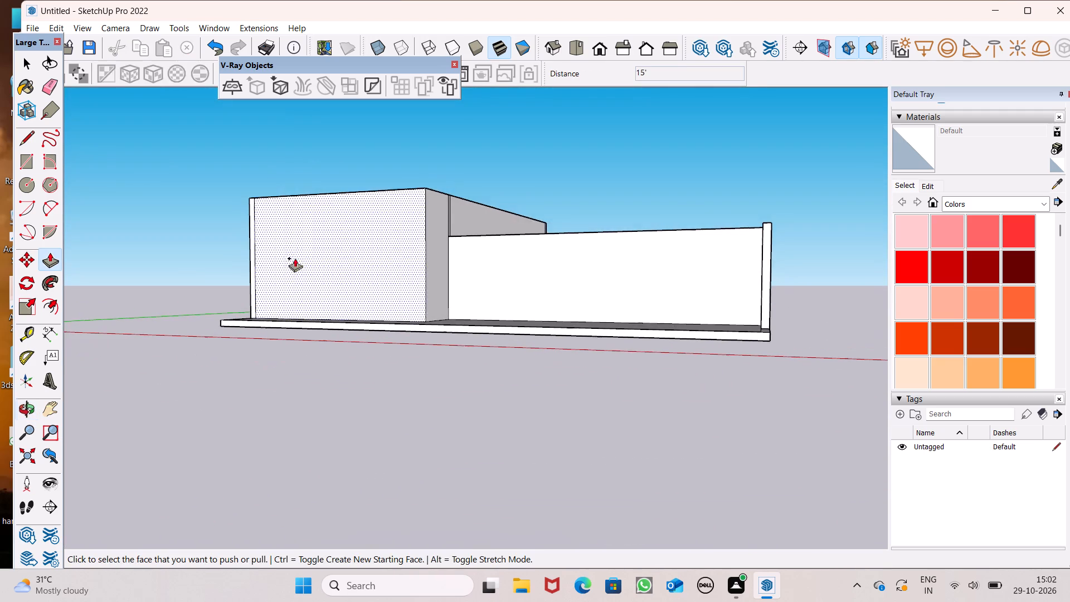
{"action": "scroll", "coordinate": [328, 331], "scroll_direction": "down", "scroll_amount": 2}
{"action": "middle_click_drag", "start_coordinate": [325, 336], "coordinate": [498, 389]}
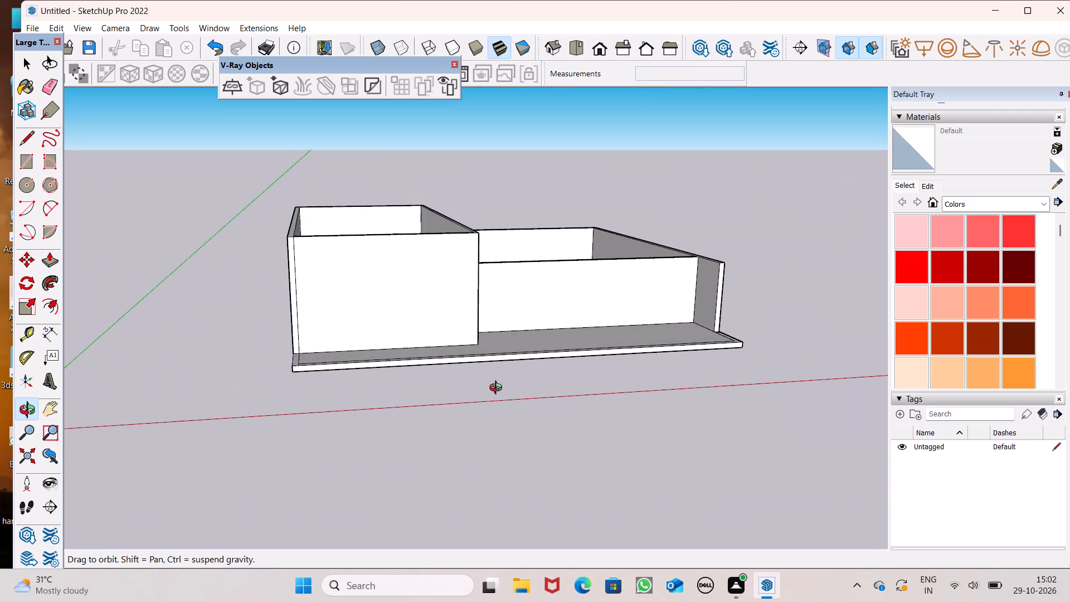
{"action": "middle_click_drag", "start_coordinate": [498, 389], "coordinate": [499, 389]}
{"action": "scroll", "coordinate": [456, 331], "scroll_direction": "down", "scroll_amount": 1}
{"action": "middle_click_drag", "start_coordinate": [488, 346], "coordinate": [360, 426]}
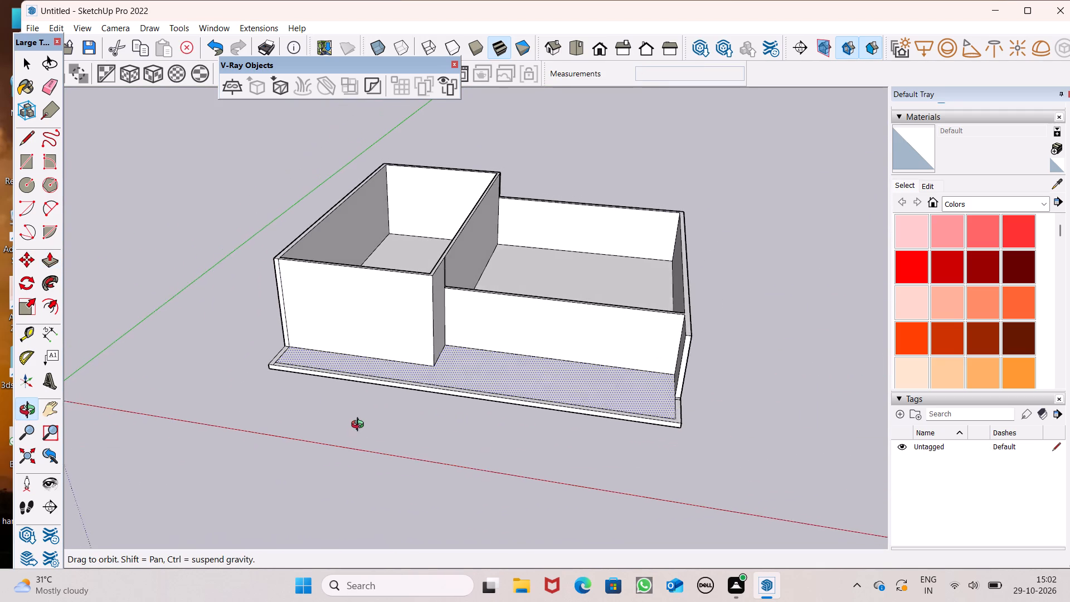
{"action": "middle_click_drag", "start_coordinate": [360, 426], "coordinate": [362, 424]}
{"action": "scroll", "coordinate": [653, 346], "scroll_direction": "down", "scroll_amount": 1}
{"action": "scroll", "coordinate": [683, 303], "scroll_direction": "up", "scroll_amount": 1}
{"action": "scroll", "coordinate": [627, 329], "scroll_direction": "down", "scroll_amount": 3}
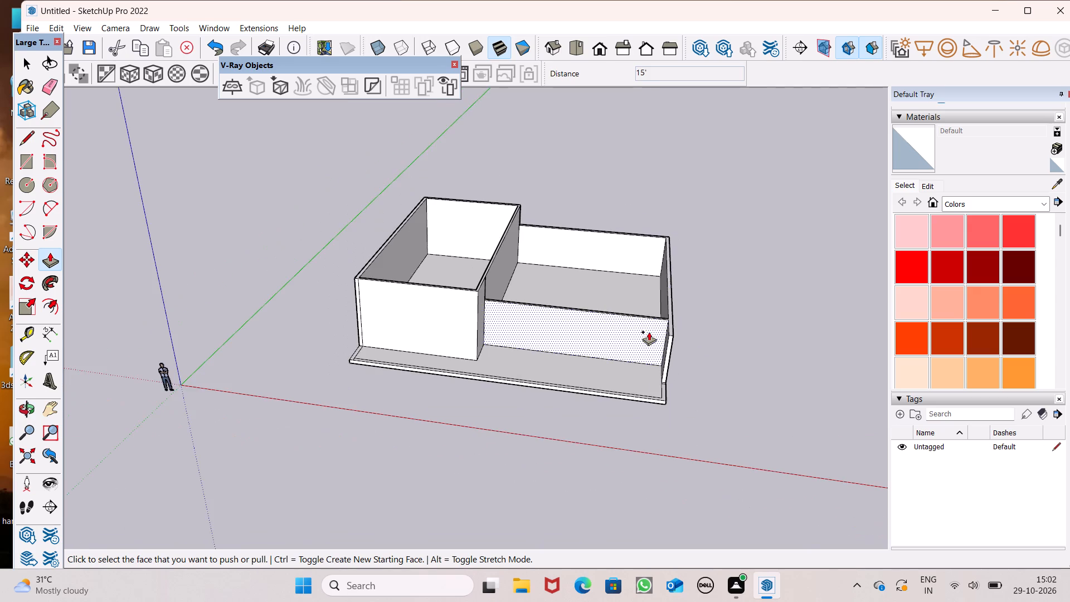
{"action": "middle_click_drag", "start_coordinate": [649, 332], "coordinate": [585, 350]}
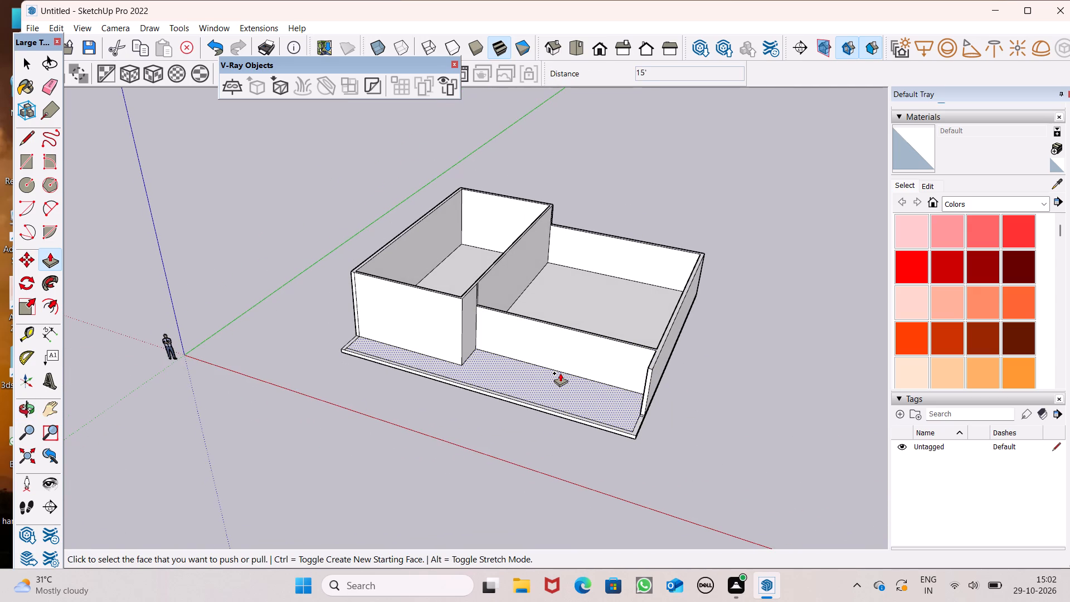
{"action": "middle_click_drag", "start_coordinate": [516, 343], "coordinate": [531, 352]}
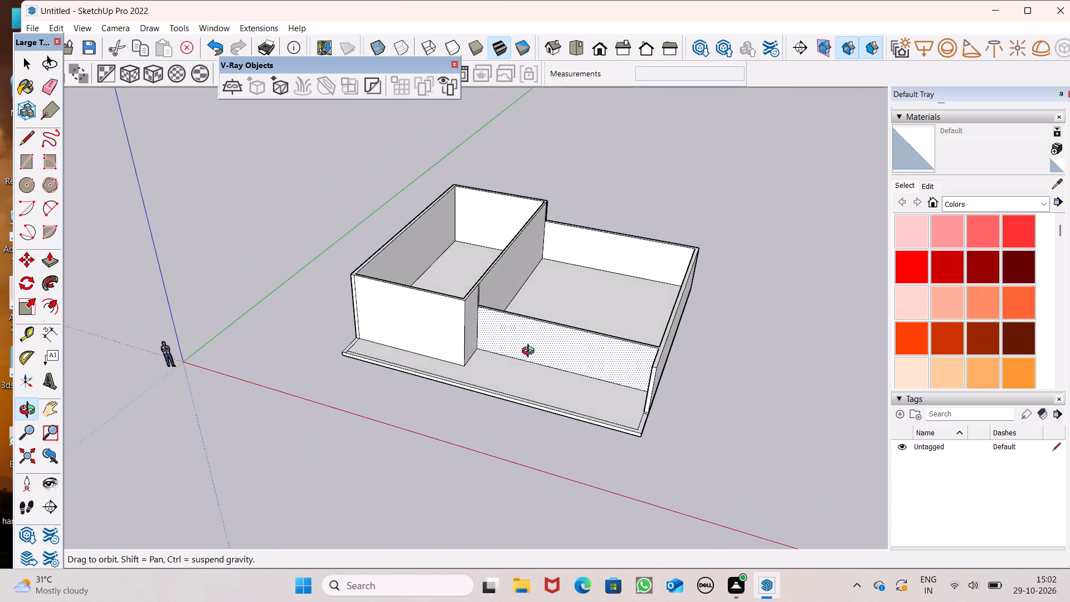
{"action": "middle_click_drag", "start_coordinate": [531, 352], "coordinate": [531, 352]}
Push/Pull the top face of the larger room's lower walls up by 1'5".
{"action": "scroll", "coordinate": [531, 318], "scroll_direction": "up", "scroll_amount": 10}
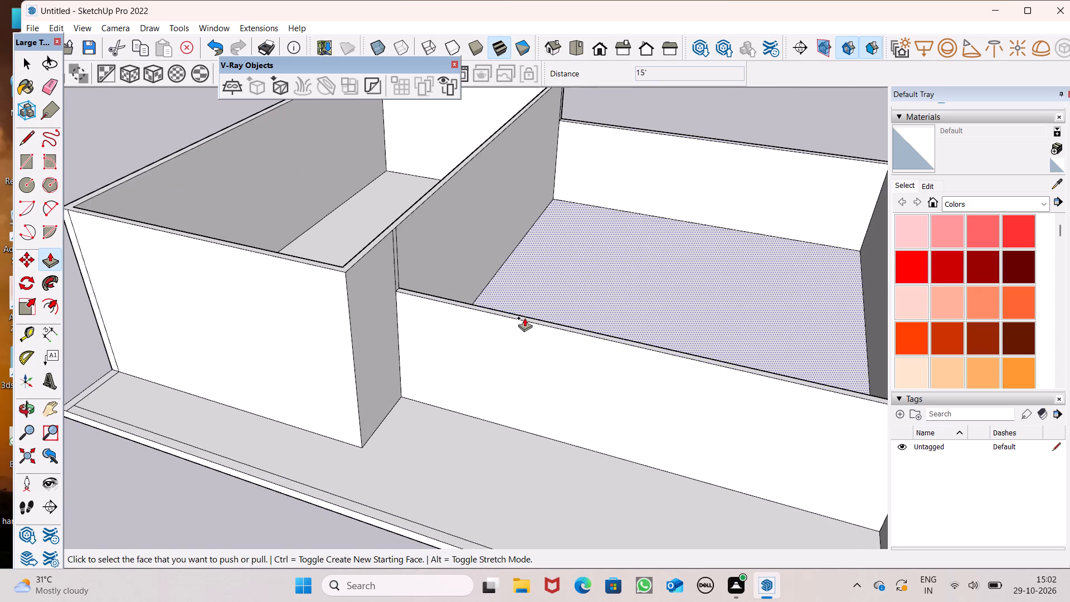
{"action": "left_click", "coordinate": [528, 321]}
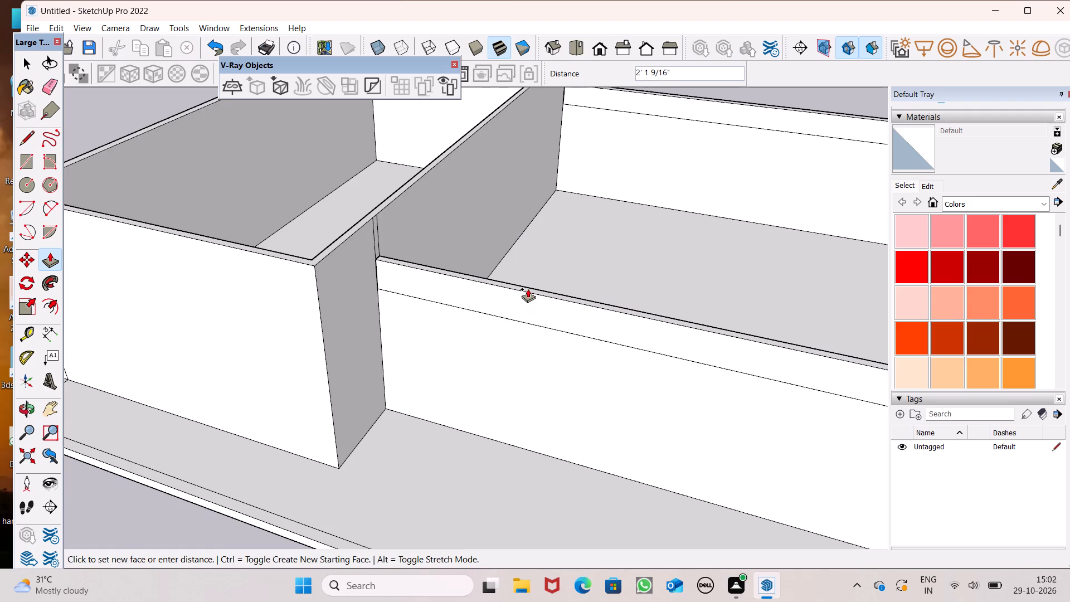
{"action": "type", "text": "1'5\""}
{"action": "key", "text": "Return"}
Examine the heightened lower walls around the larger room from several sides.
{"action": "scroll", "coordinate": [419, 279], "scroll_direction": "down", "scroll_amount": 5}
{"action": "scroll", "coordinate": [347, 319], "scroll_direction": "down", "scroll_amount": 2}
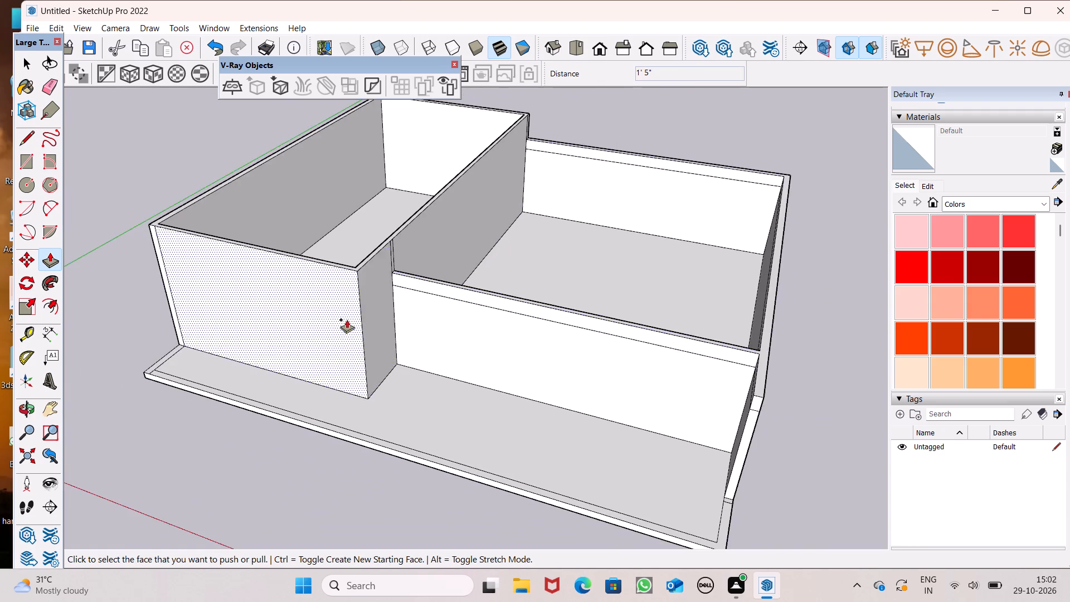
{"action": "scroll", "coordinate": [347, 319], "scroll_direction": "down", "scroll_amount": 2}
{"action": "middle_click_drag", "start_coordinate": [405, 402], "coordinate": [226, 443]}
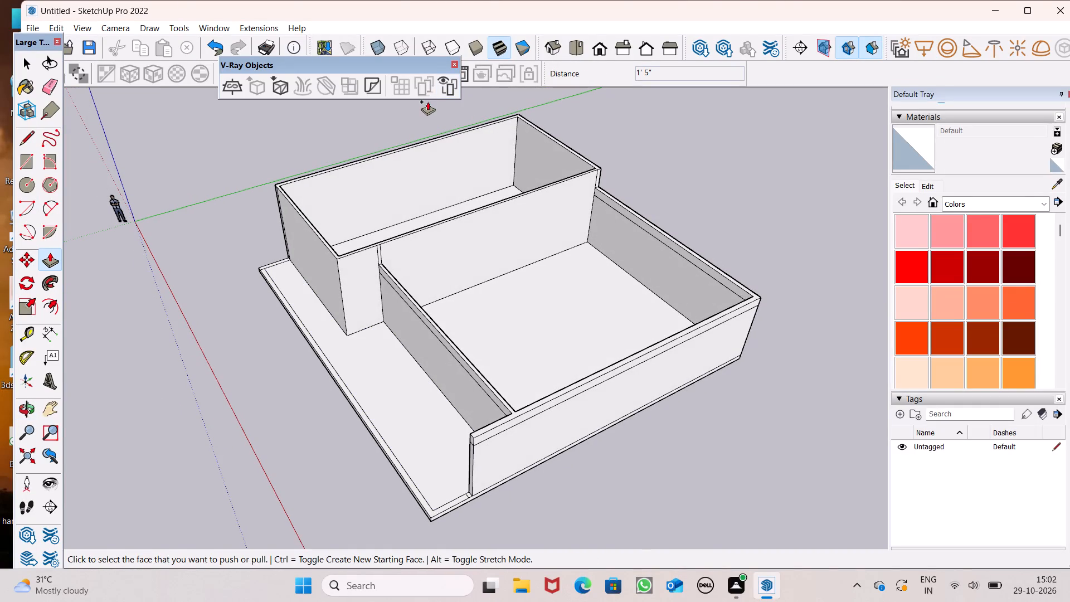
{"action": "middle_click_drag", "start_coordinate": [558, 306], "coordinate": [847, 186]}
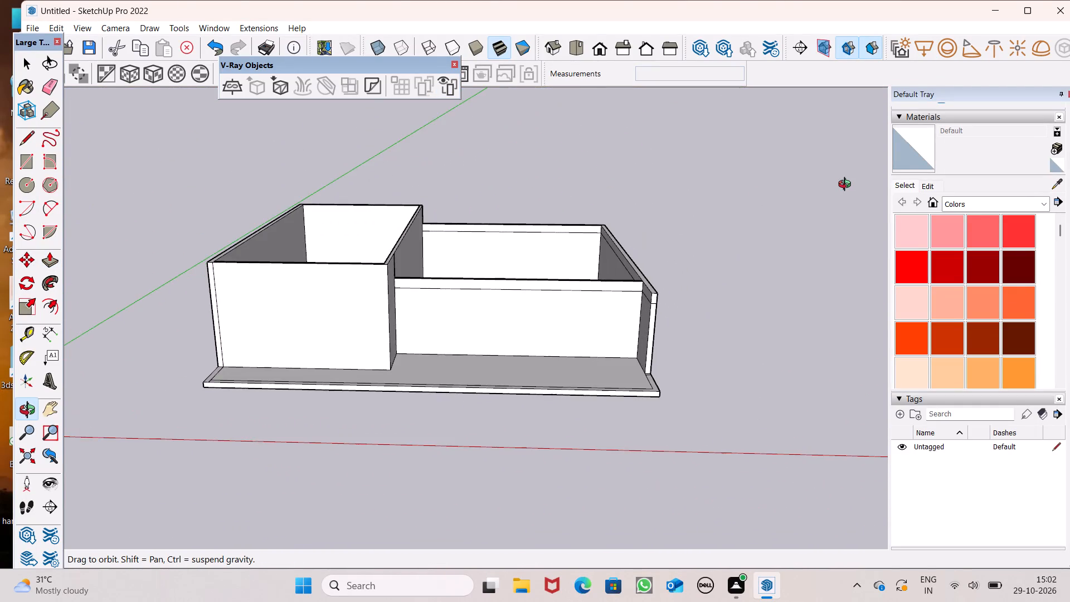
{"action": "middle_click_drag", "start_coordinate": [847, 186], "coordinate": [751, 260]}
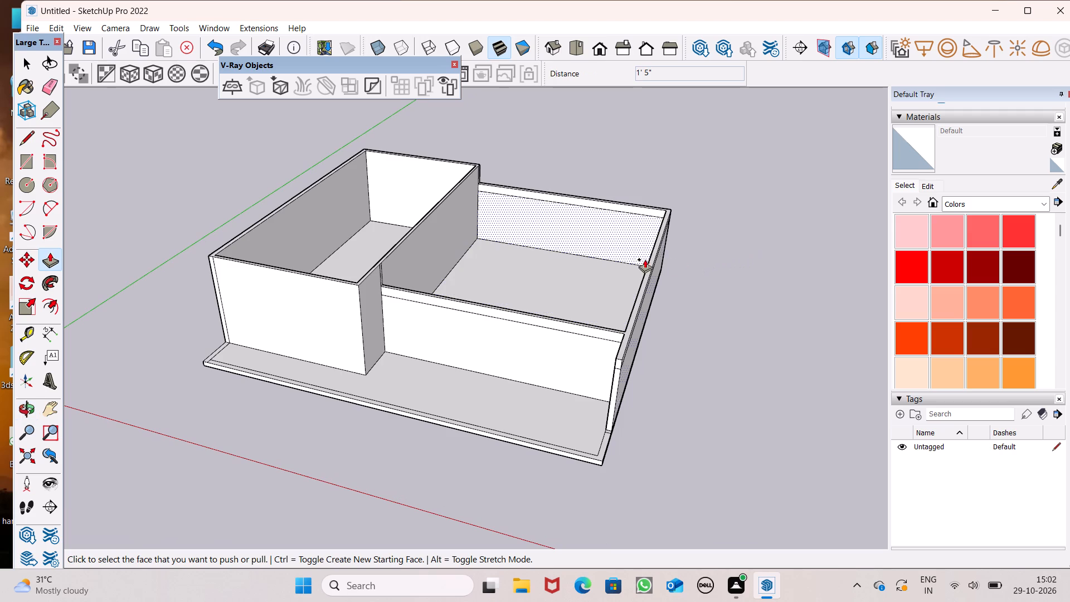
{"action": "scroll", "coordinate": [604, 372], "scroll_direction": "up", "scroll_amount": 1}
{"action": "middle_click_drag", "start_coordinate": [603, 372], "coordinate": [620, 457]}
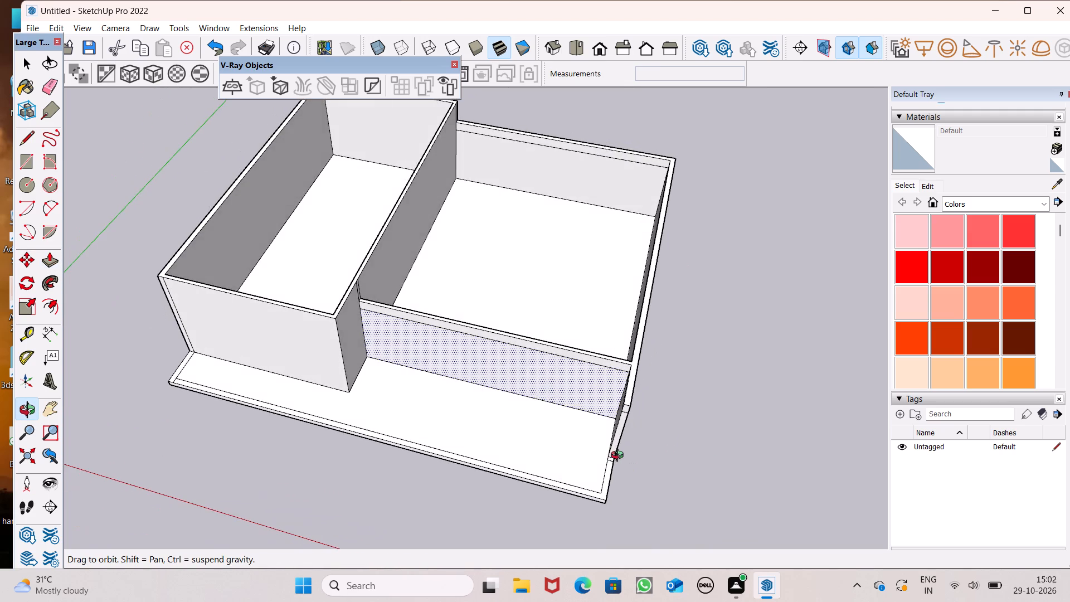
{"action": "middle_click_drag", "start_coordinate": [620, 457], "coordinate": [616, 453]}
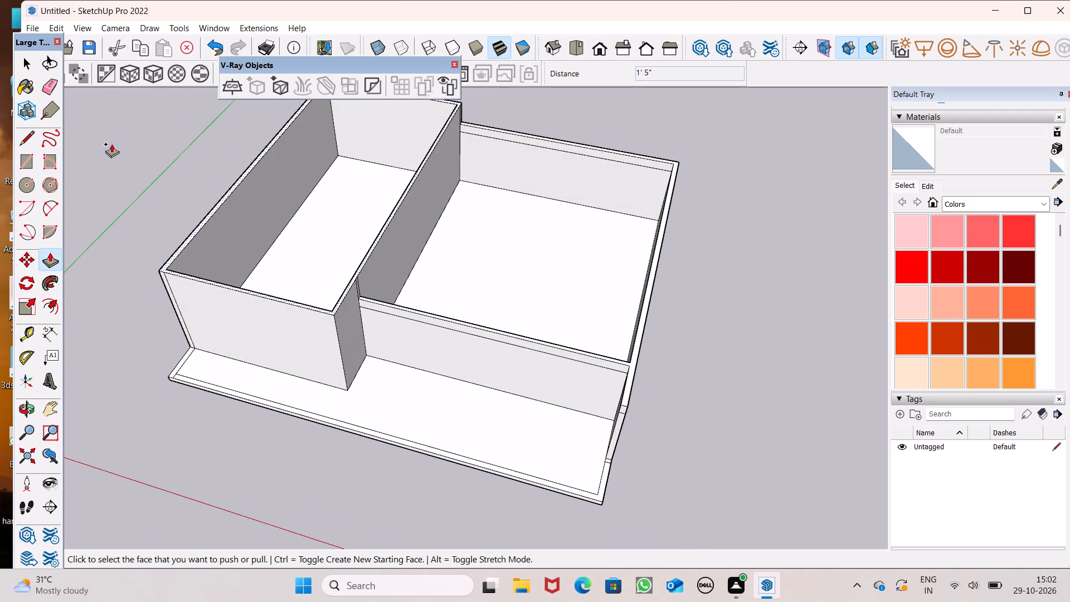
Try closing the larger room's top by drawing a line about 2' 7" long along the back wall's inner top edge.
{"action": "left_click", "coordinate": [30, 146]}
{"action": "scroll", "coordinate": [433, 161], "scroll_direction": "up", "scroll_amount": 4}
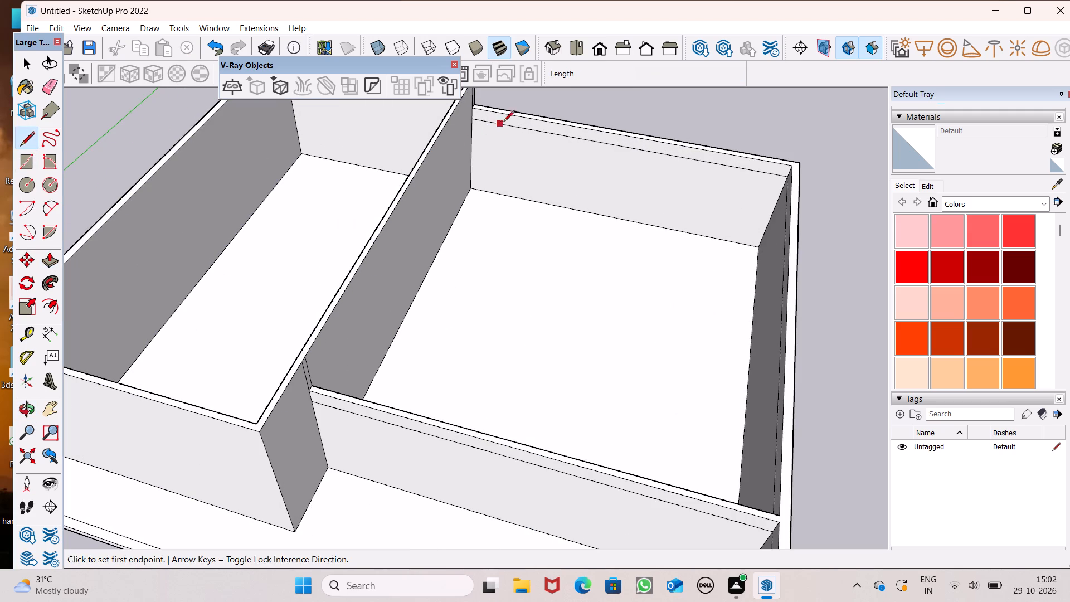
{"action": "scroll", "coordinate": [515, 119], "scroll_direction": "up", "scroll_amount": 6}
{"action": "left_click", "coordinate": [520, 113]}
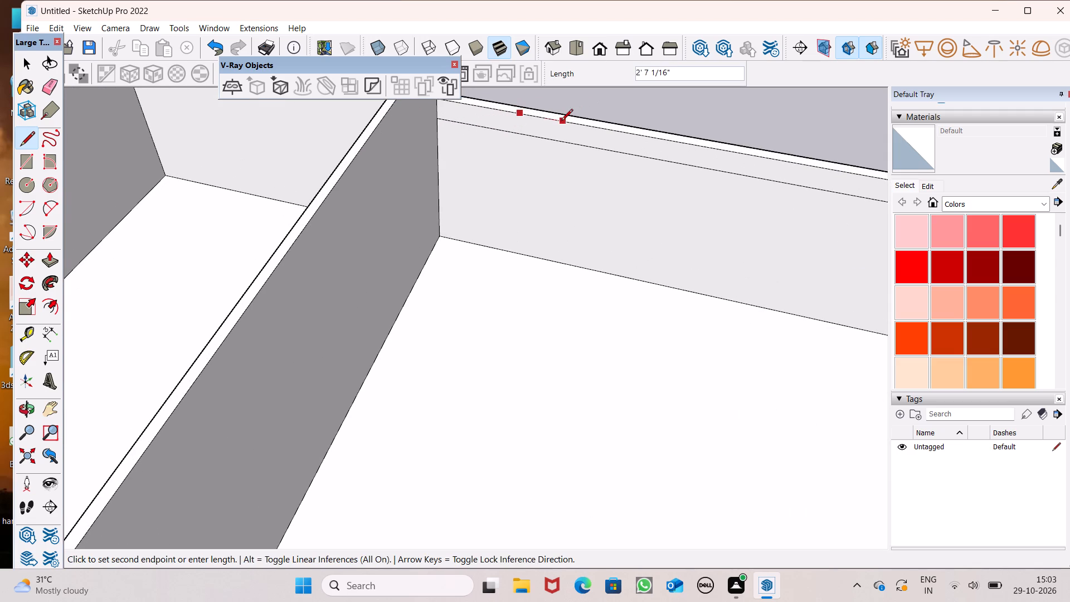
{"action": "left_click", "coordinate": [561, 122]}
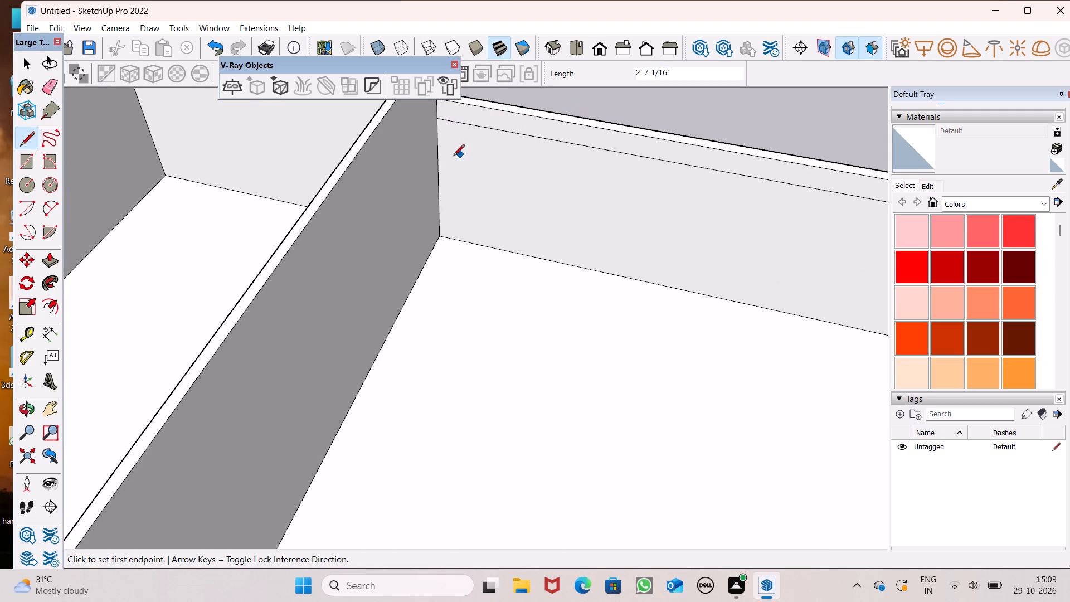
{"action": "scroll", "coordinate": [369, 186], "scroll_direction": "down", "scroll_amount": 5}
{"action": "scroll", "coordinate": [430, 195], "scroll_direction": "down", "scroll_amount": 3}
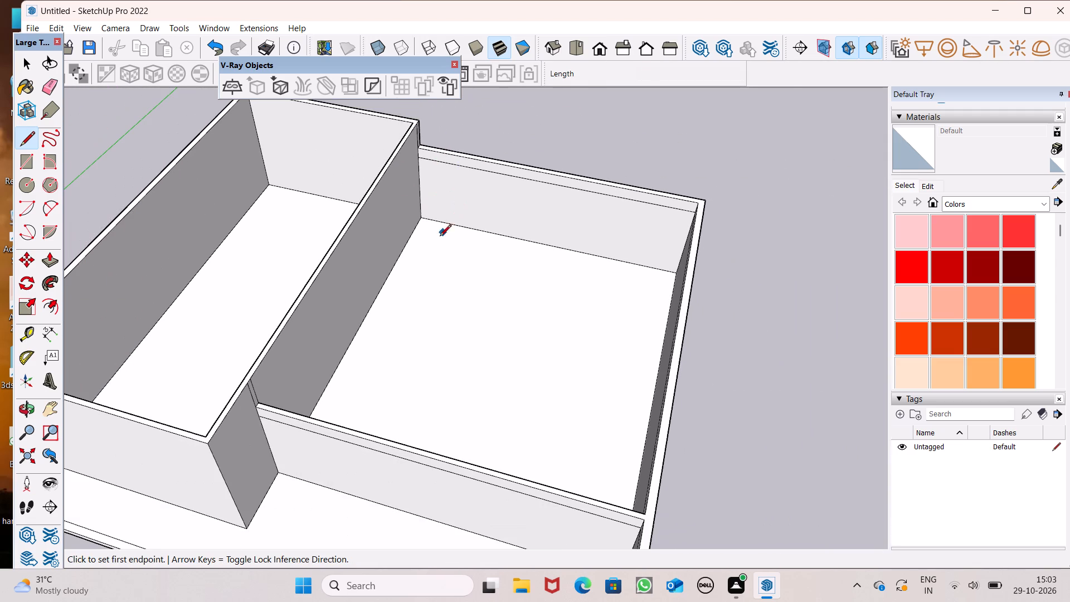
Draw a line about 41' 8" long between the larger room's inner top corners along the taller wall to close its roof face.
{"action": "key", "text": "space"}
{"action": "left_click", "coordinate": [30, 137]}
{"action": "scroll", "coordinate": [551, 176], "scroll_direction": "down", "scroll_amount": 3}
{"action": "middle_click_drag", "start_coordinate": [553, 206], "coordinate": [344, 235]}
{"action": "scroll", "coordinate": [356, 253], "scroll_direction": "up", "scroll_amount": 5}
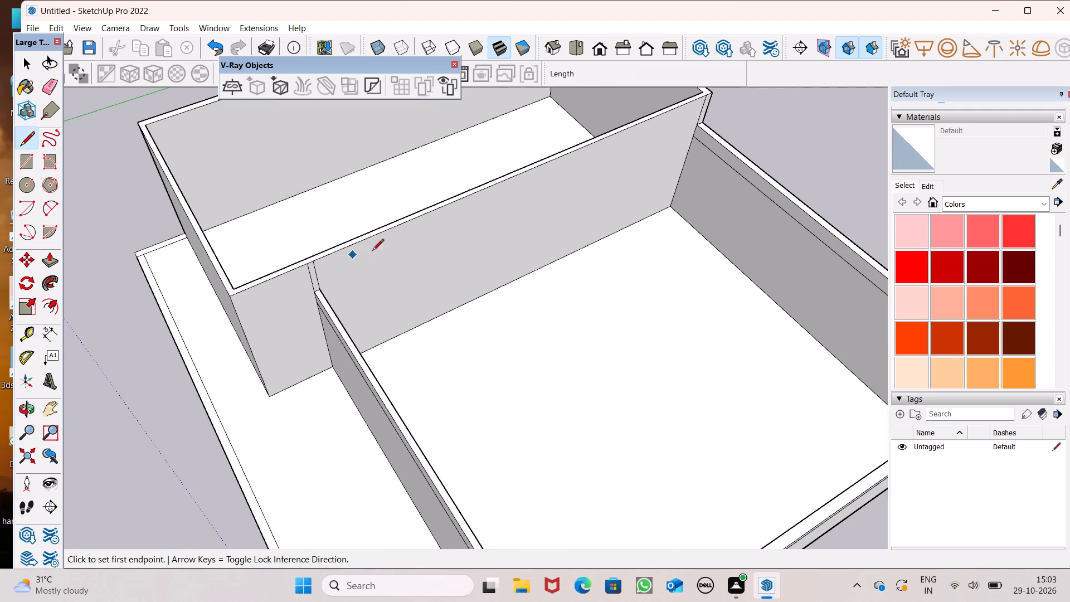
{"action": "left_click", "coordinate": [698, 125]}
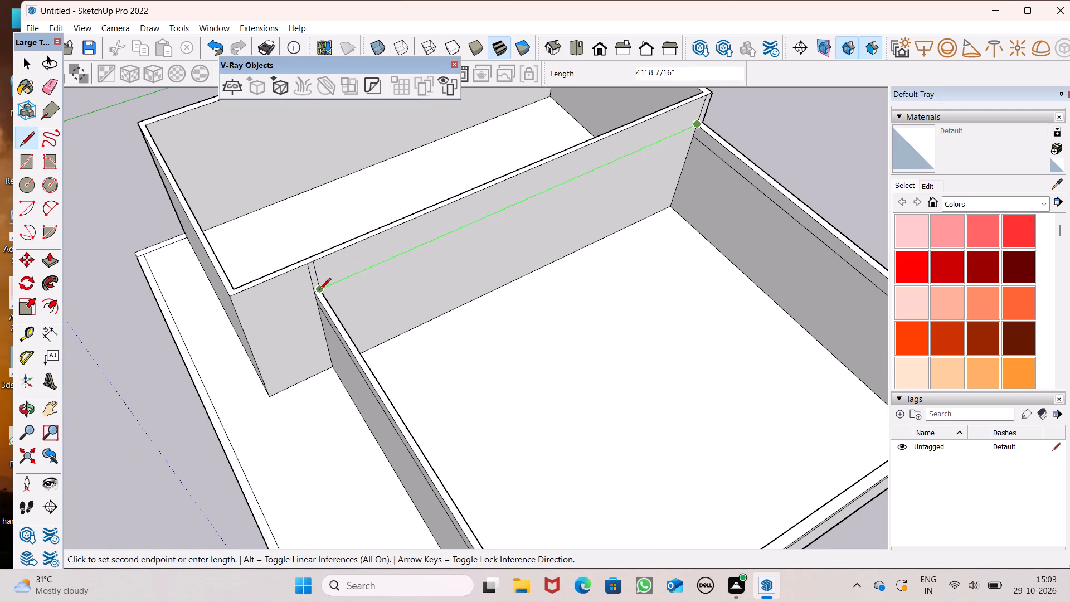
{"action": "left_click", "coordinate": [319, 290]}
Push/Pull the larger room's roof face downward by 6".
{"action": "scroll", "coordinate": [464, 264], "scroll_direction": "down", "scroll_amount": 4}
{"action": "middle_click_drag", "start_coordinate": [498, 289], "coordinate": [523, 268]}
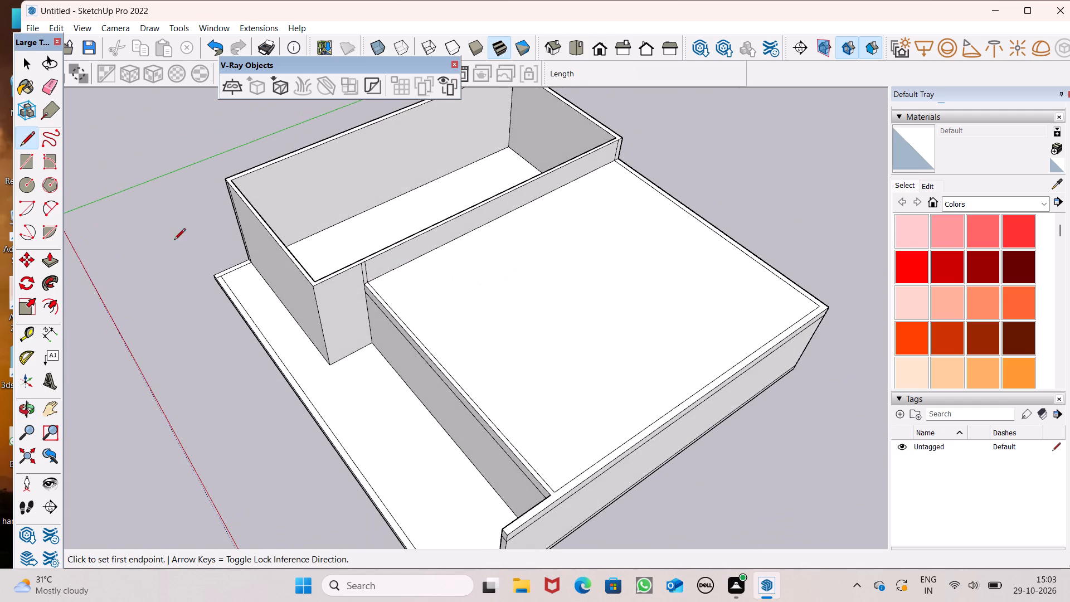
{"action": "left_click", "coordinate": [48, 269]}
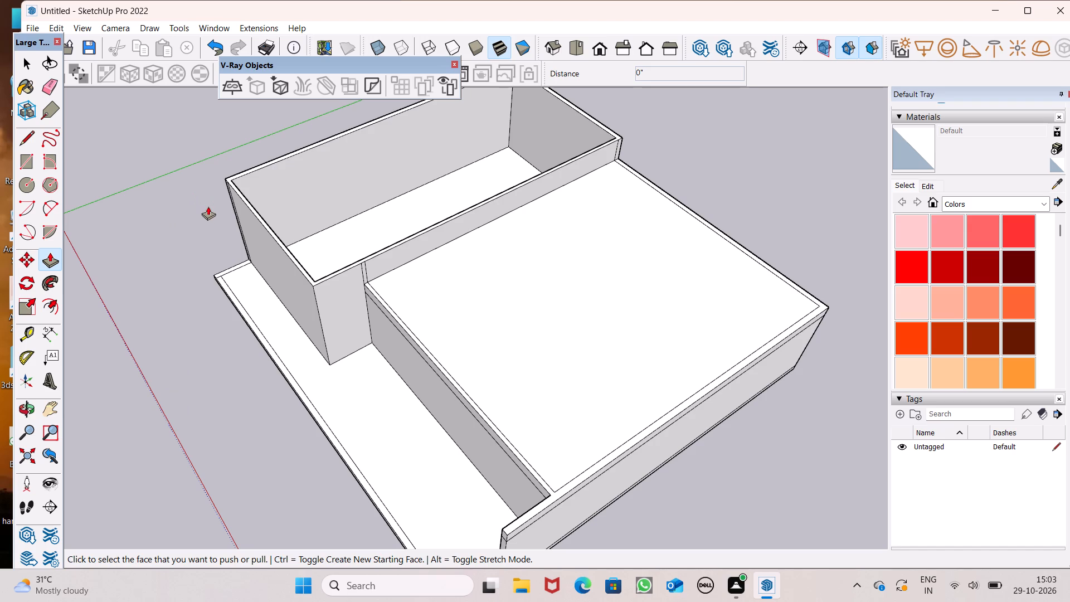
{"action": "scroll", "coordinate": [207, 188], "scroll_direction": "down", "scroll_amount": 3}
{"action": "middle_click_drag", "start_coordinate": [213, 210], "coordinate": [259, 186]}
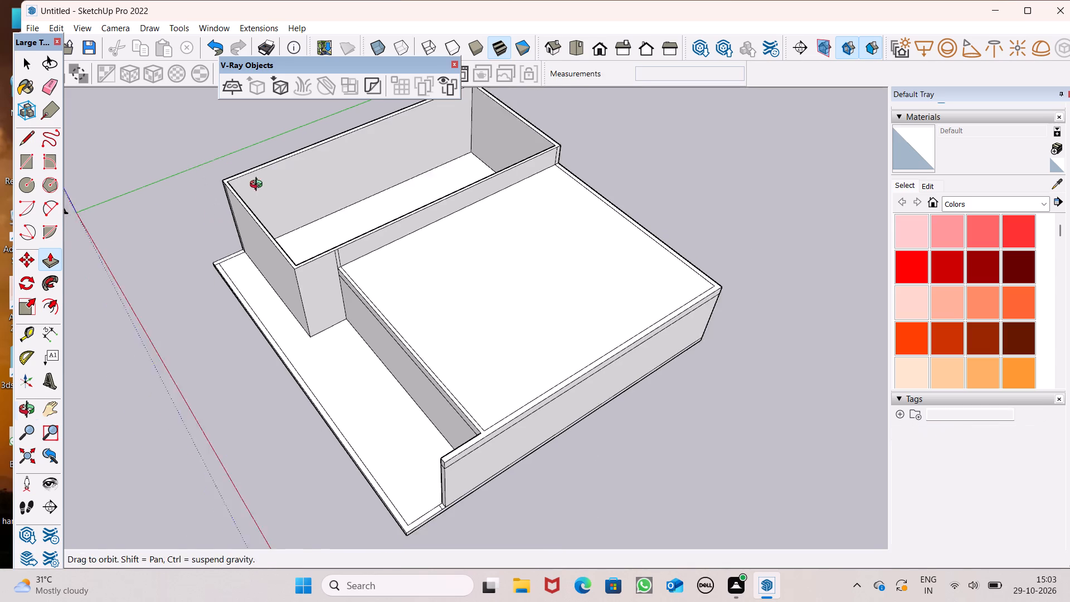
{"action": "middle_click_drag", "start_coordinate": [259, 186], "coordinate": [258, 184]}
{"action": "scroll", "coordinate": [158, 197], "scroll_direction": "up", "scroll_amount": 1}
{"action": "middle_click_drag", "start_coordinate": [158, 197], "coordinate": [178, 176]}
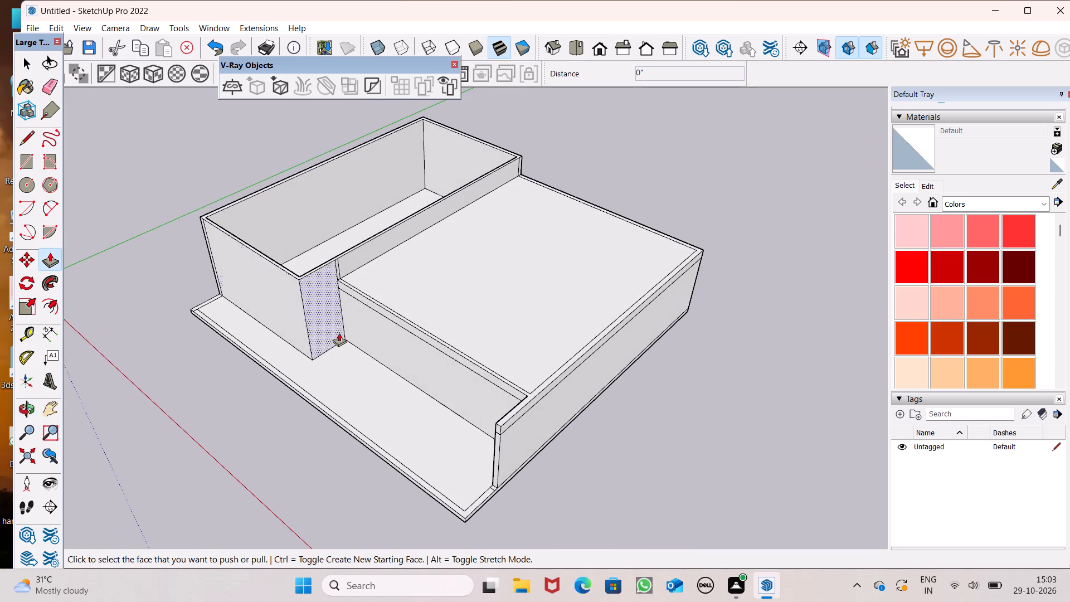
{"action": "scroll", "coordinate": [417, 294], "scroll_direction": "up", "scroll_amount": 5}
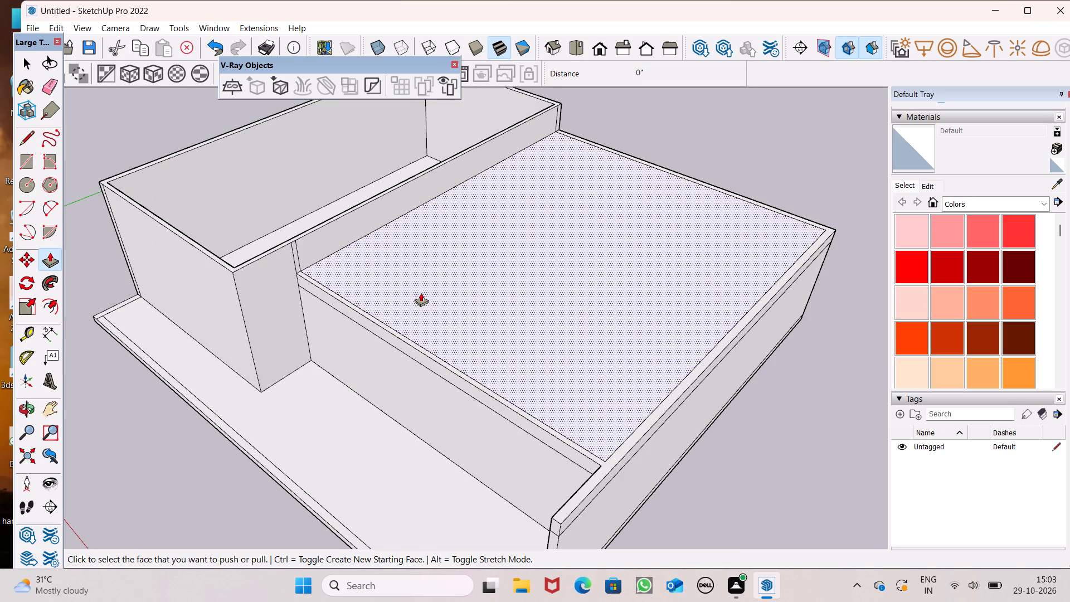
{"action": "scroll", "coordinate": [424, 311], "scroll_direction": "up", "scroll_amount": 1}
{"action": "scroll", "coordinate": [193, 254], "scroll_direction": "down", "scroll_amount": 5}
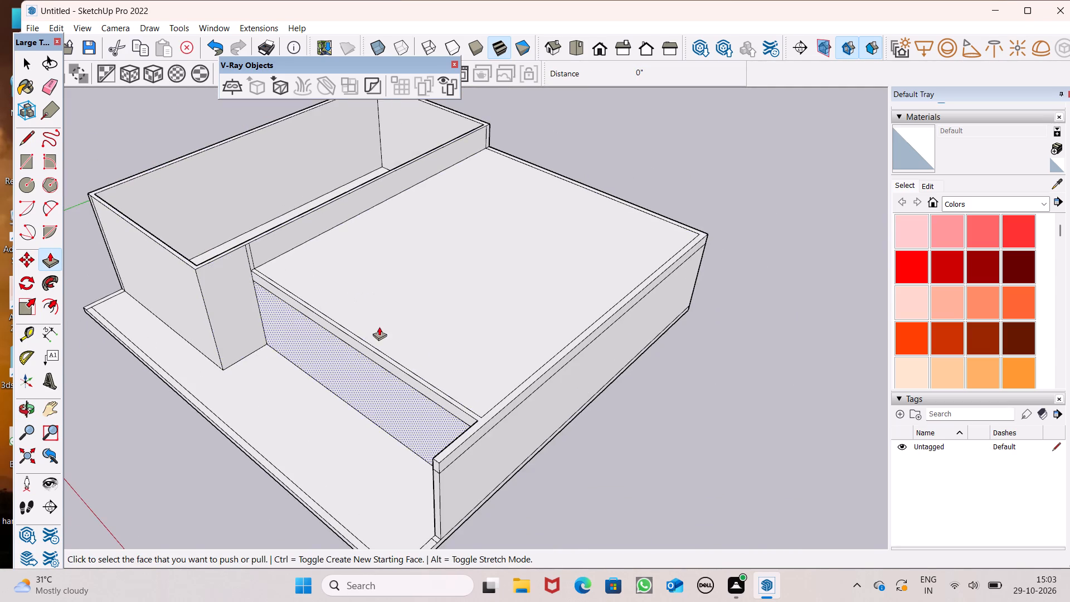
{"action": "scroll", "coordinate": [377, 327], "scroll_direction": "up", "scroll_amount": 6}
{"action": "left_click_drag", "start_coordinate": [367, 315], "coordinate": [369, 341]}
{"action": "key", "text": "6"}
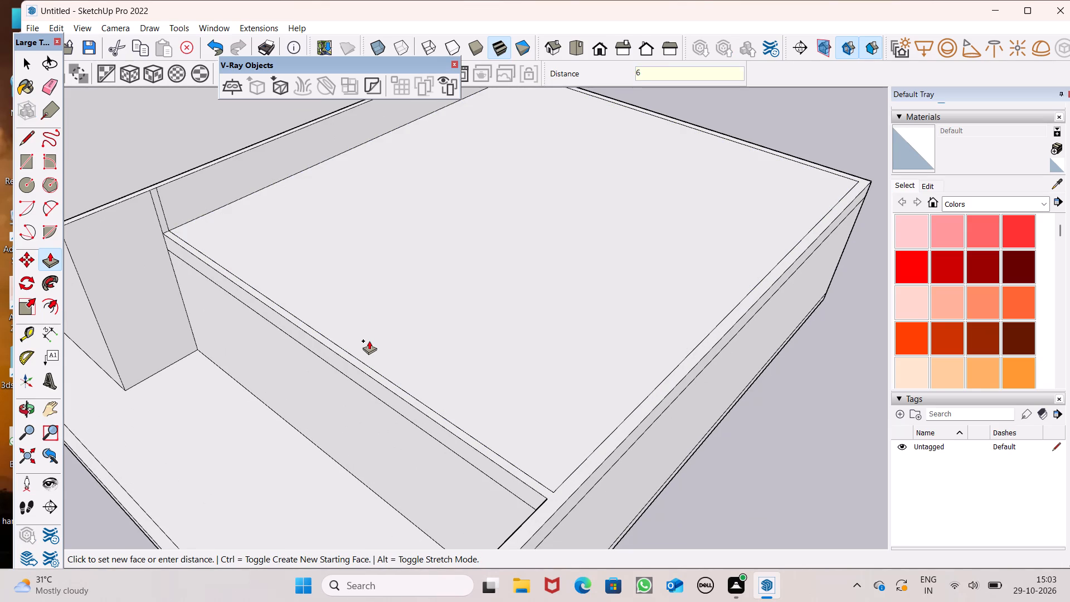
{"action": "left_click_drag", "start_coordinate": [369, 341], "coordinate": [371, 341]}
{"action": "key", "text": "shift+quotedbl"}
{"action": "key", "text": "Return"}
{"action": "scroll", "coordinate": [344, 298], "scroll_direction": "down", "scroll_amount": 5}
{"action": "key", "text": "space"}
Examine the roofed larger room and the junction with the taller room's walls from several sides.
{"action": "middle_click_drag", "start_coordinate": [354, 327], "coordinate": [411, 234]}
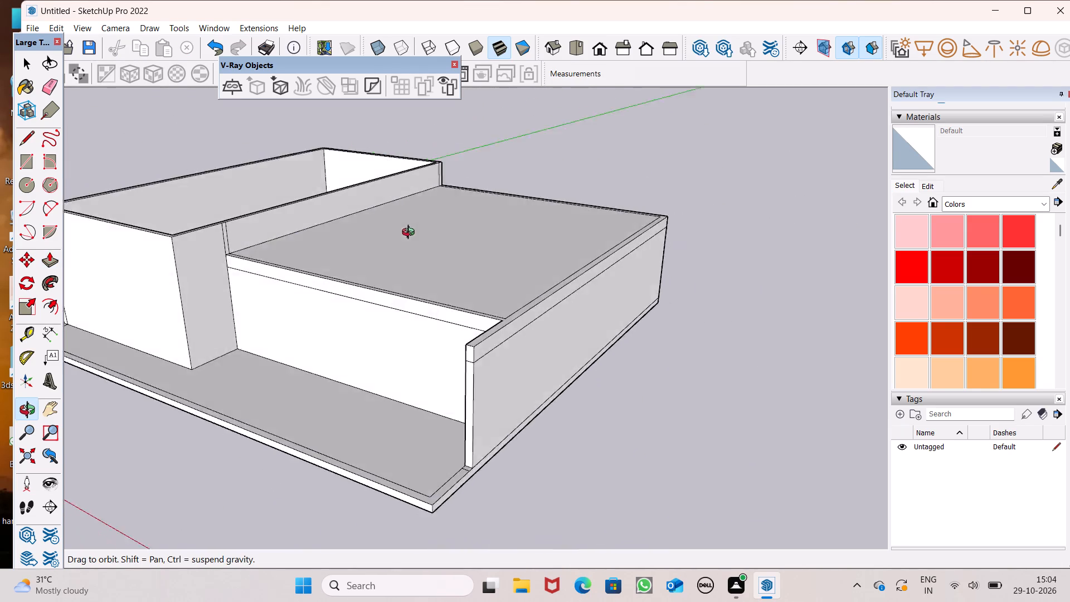
{"action": "middle_click_drag", "start_coordinate": [411, 234], "coordinate": [496, 207]}
{"action": "scroll", "coordinate": [439, 237], "scroll_direction": "down", "scroll_amount": 5}
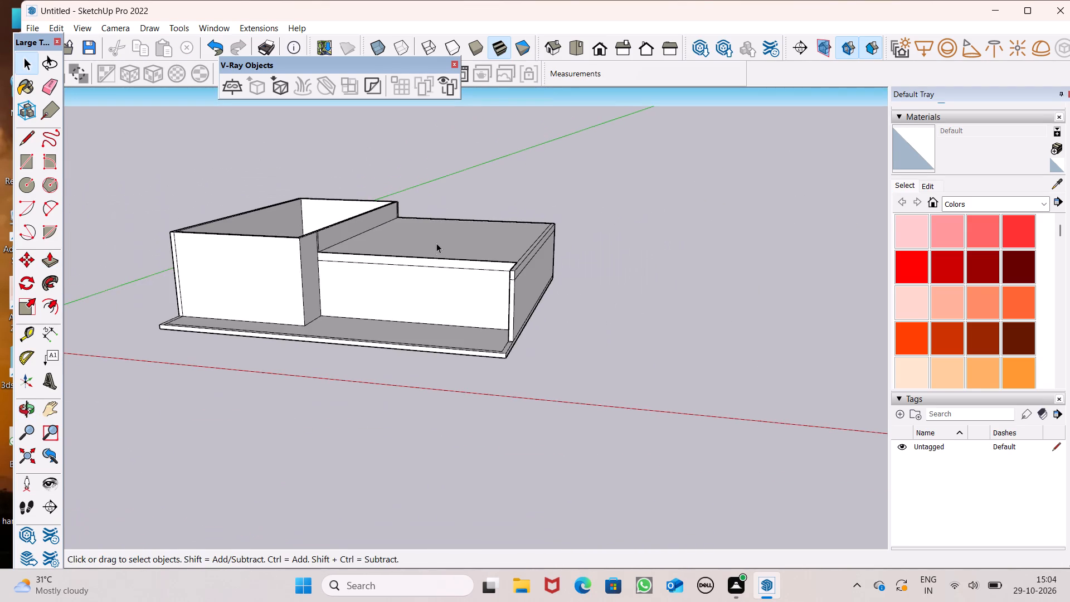
{"action": "middle_click_drag", "start_coordinate": [436, 250], "coordinate": [271, 273]}
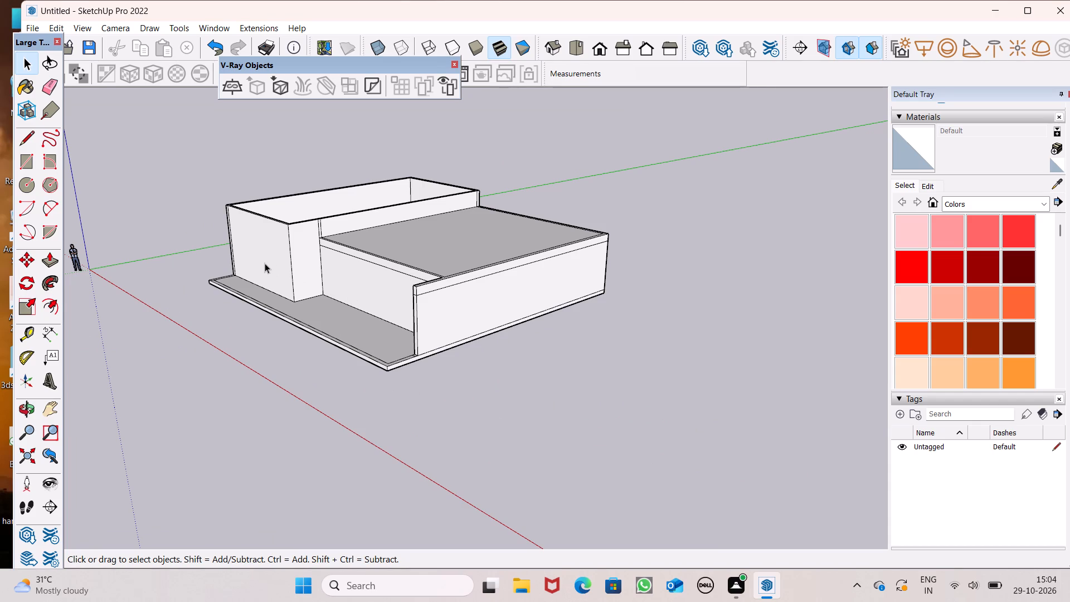
{"action": "scroll", "coordinate": [264, 269], "scroll_direction": "down", "scroll_amount": 1}
{"action": "middle_click_drag", "start_coordinate": [263, 284], "coordinate": [487, 274]}
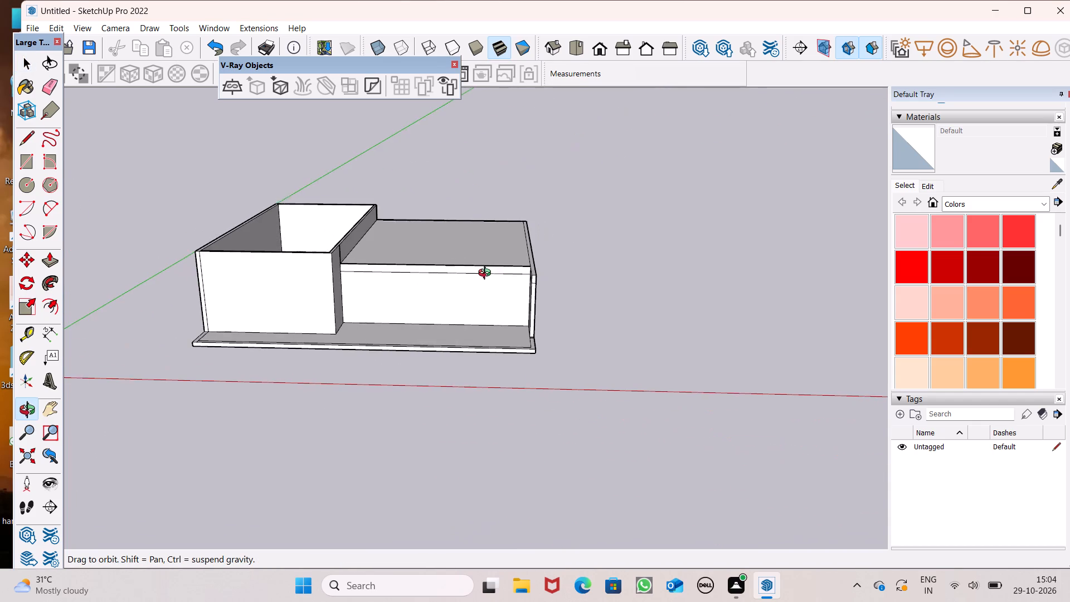
{"action": "middle_click_drag", "start_coordinate": [487, 274], "coordinate": [488, 274]}
{"action": "scroll", "coordinate": [491, 264], "scroll_direction": "down", "scroll_amount": 4}
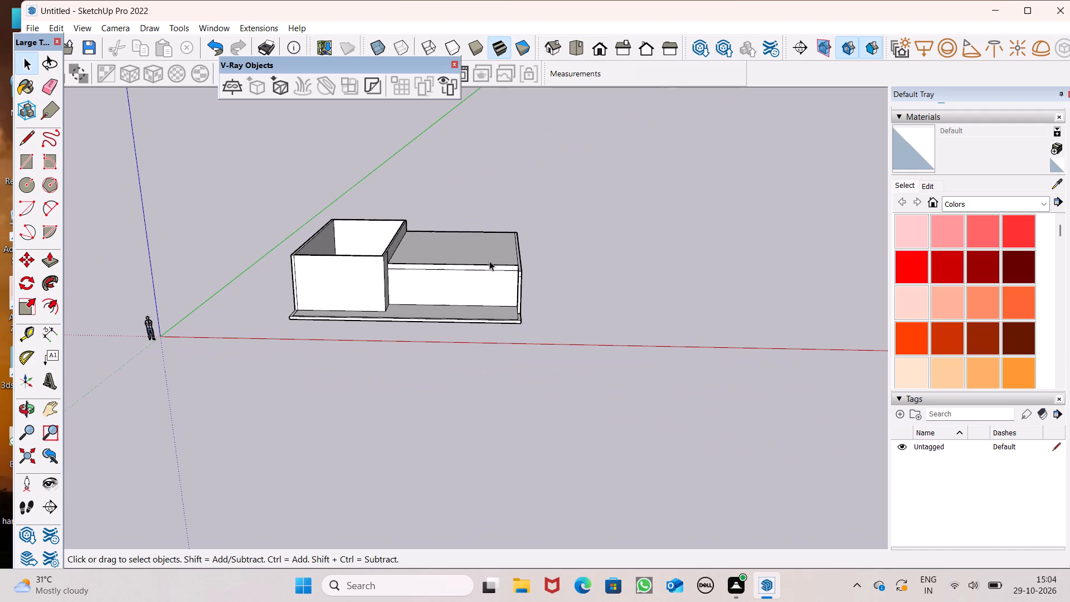
{"action": "scroll", "coordinate": [478, 248], "scroll_direction": "down", "scroll_amount": 2}
{"action": "scroll", "coordinate": [489, 254], "scroll_direction": "up", "scroll_amount": 1}
{"action": "middle_click_drag", "start_coordinate": [489, 254], "coordinate": [461, 275]}
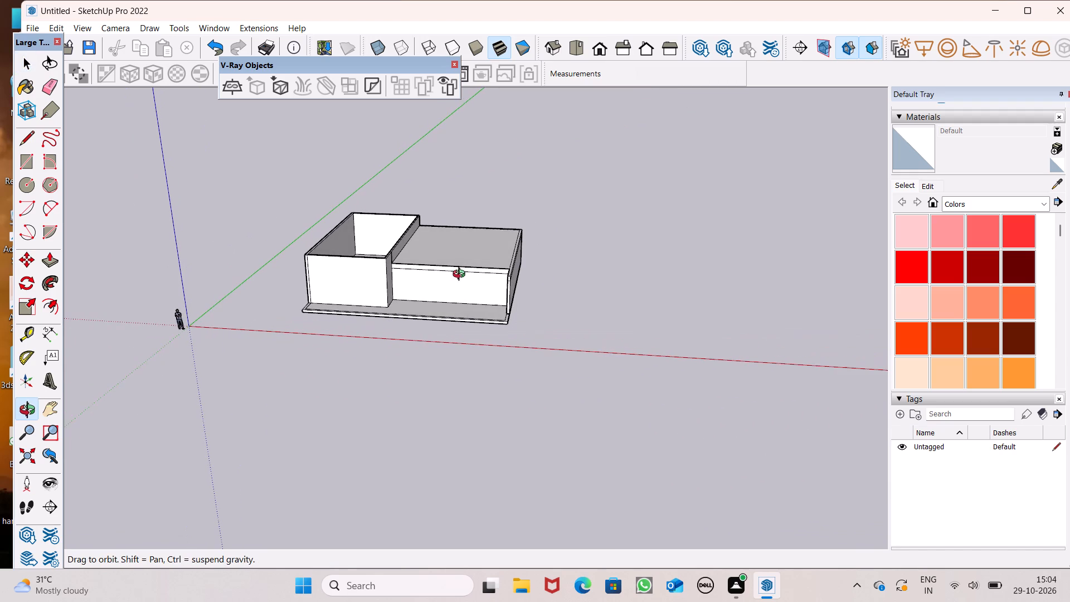
{"action": "middle_click_drag", "start_coordinate": [461, 275], "coordinate": [461, 275]}
{"action": "middle_click_drag", "start_coordinate": [457, 237], "coordinate": [397, 231]}
{"action": "middle_click", "coordinate": [397, 231]}
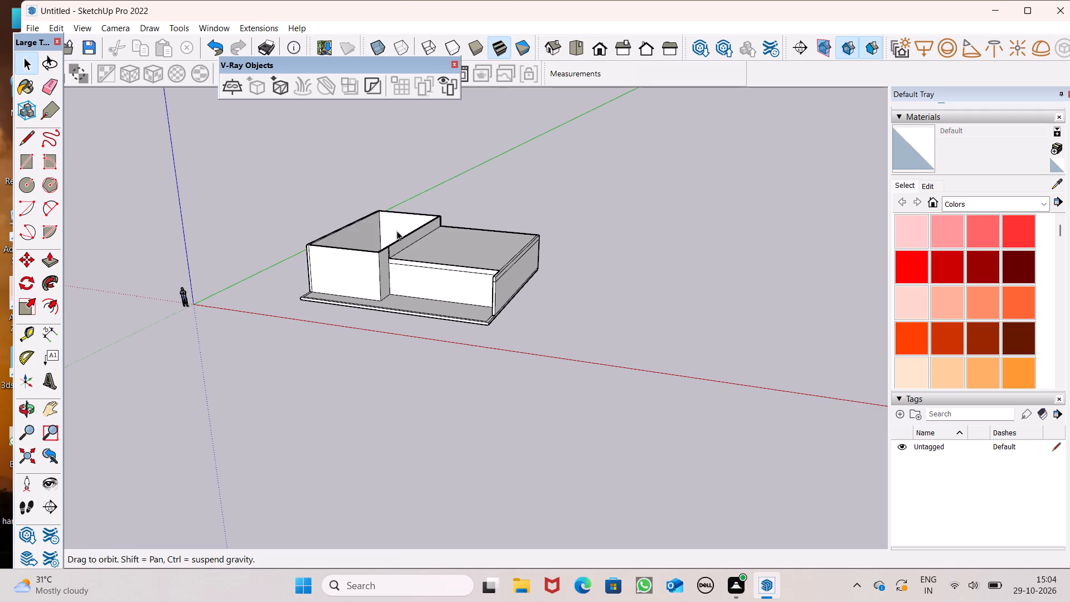
{"action": "scroll", "coordinate": [366, 230], "scroll_direction": "up", "scroll_amount": 1}
{"action": "middle_click_drag", "start_coordinate": [366, 230], "coordinate": [367, 242]}
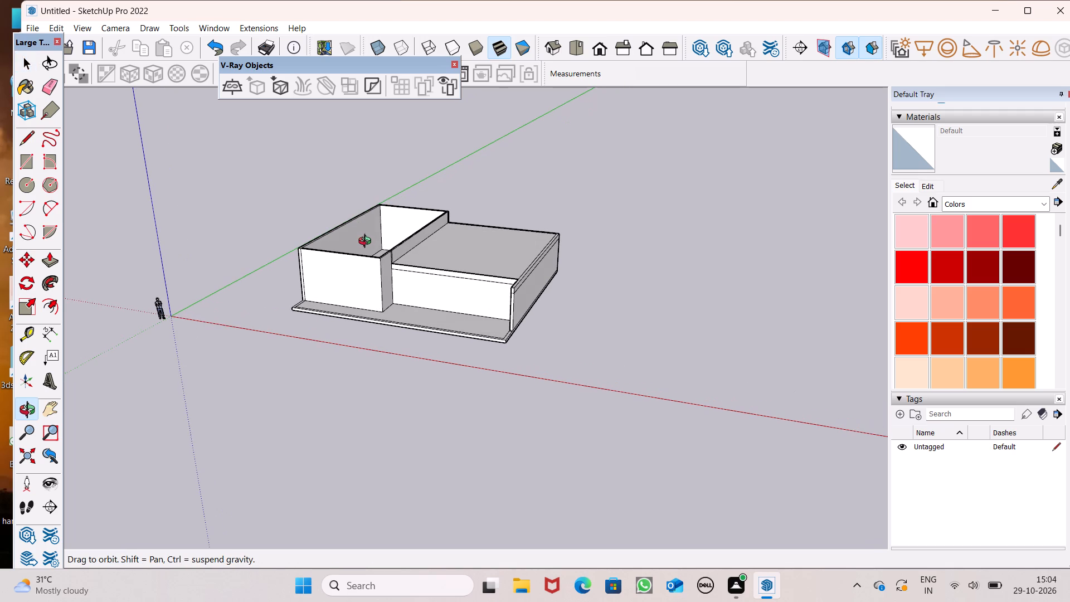
{"action": "middle_click_drag", "start_coordinate": [367, 242], "coordinate": [339, 242]}
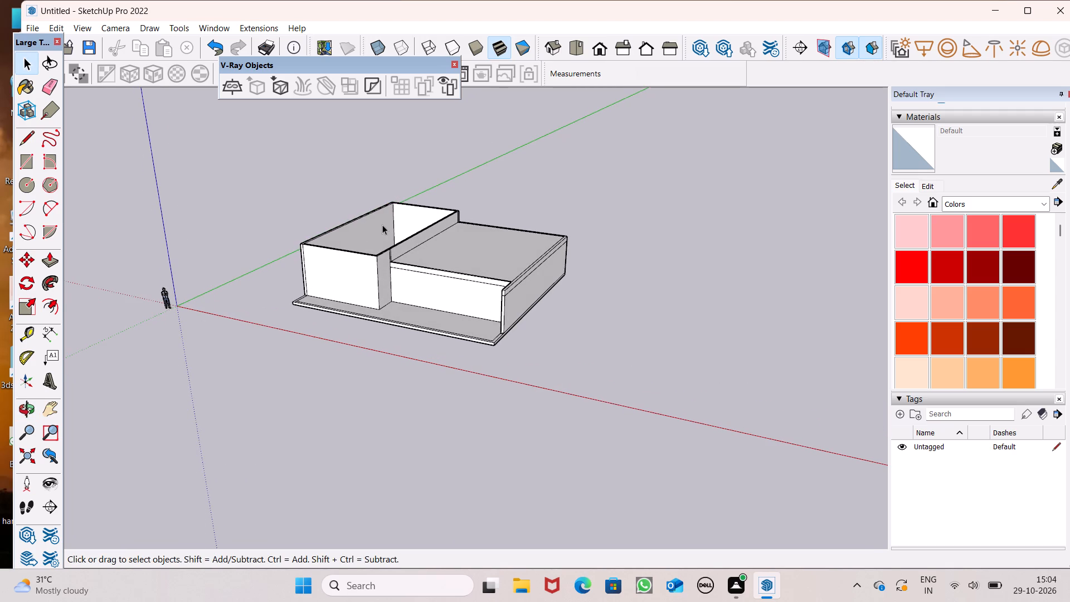
{"action": "middle_click_drag", "start_coordinate": [367, 239], "coordinate": [441, 188]}
{"action": "scroll", "coordinate": [429, 222], "scroll_direction": "up", "scroll_amount": 8}
{"action": "scroll", "coordinate": [420, 225], "scroll_direction": "down", "scroll_amount": 3}
{"action": "middle_click_drag", "start_coordinate": [416, 231], "coordinate": [391, 241]}
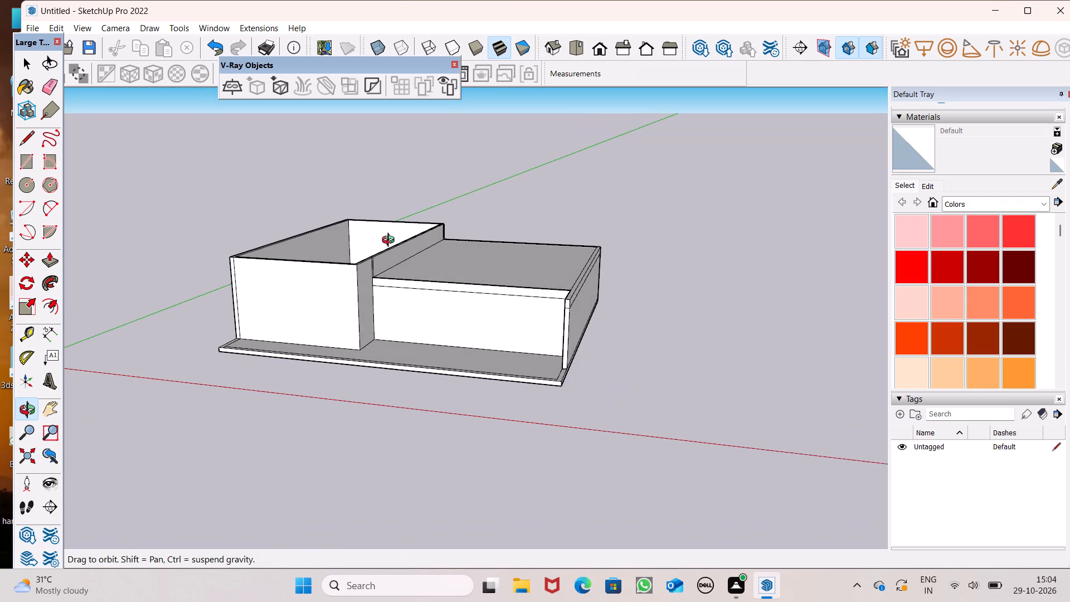
{"action": "middle_click_drag", "start_coordinate": [391, 241], "coordinate": [378, 248]}
{"action": "scroll", "coordinate": [363, 254], "scroll_direction": "up", "scroll_amount": 7}
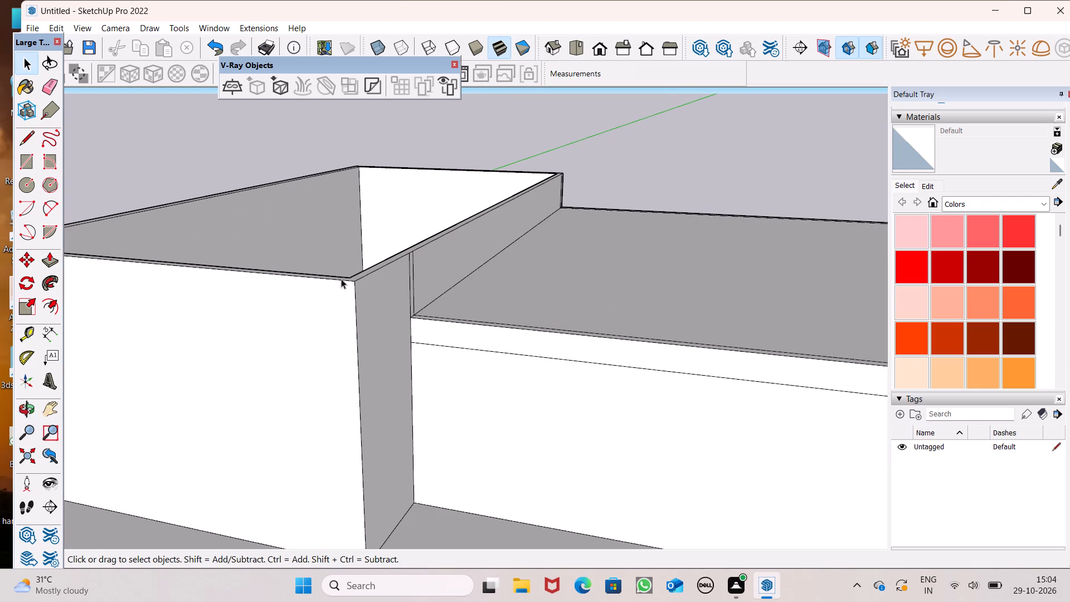
{"action": "scroll", "coordinate": [341, 279], "scroll_direction": "up", "scroll_amount": 1}
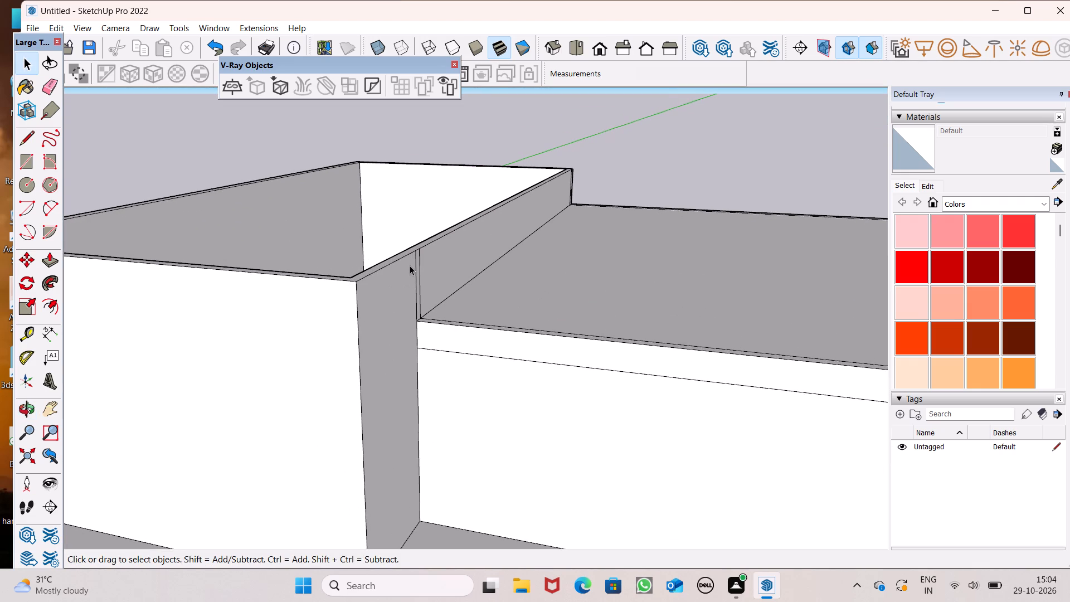
{"action": "scroll", "coordinate": [409, 236], "scroll_direction": "down", "scroll_amount": 6}
{"action": "middle_click_drag", "start_coordinate": [451, 318], "coordinate": [430, 342]}
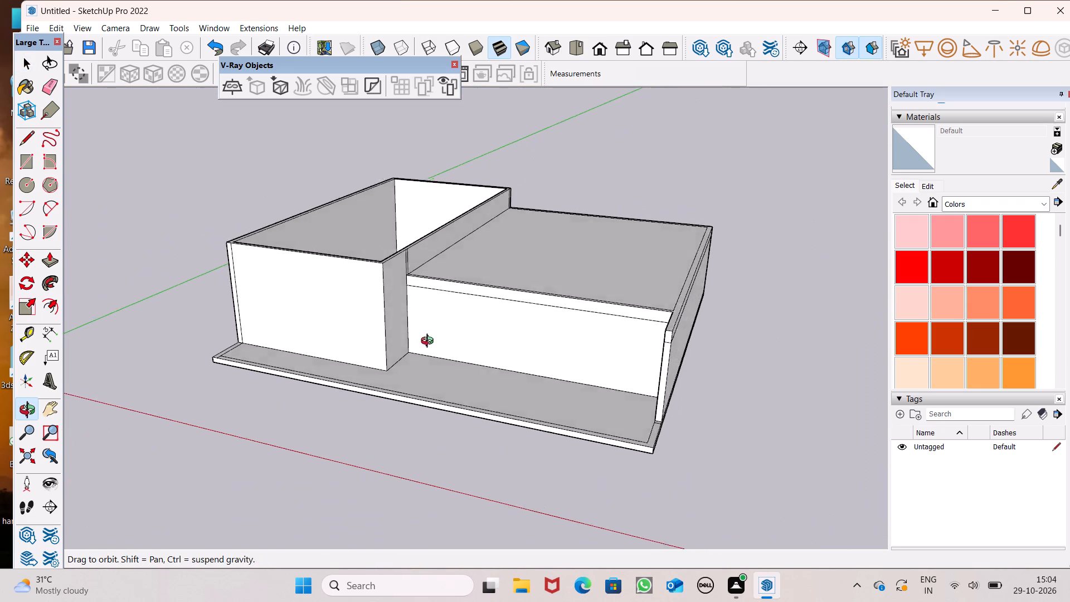
{"action": "middle_click_drag", "start_coordinate": [430, 342], "coordinate": [429, 341]}
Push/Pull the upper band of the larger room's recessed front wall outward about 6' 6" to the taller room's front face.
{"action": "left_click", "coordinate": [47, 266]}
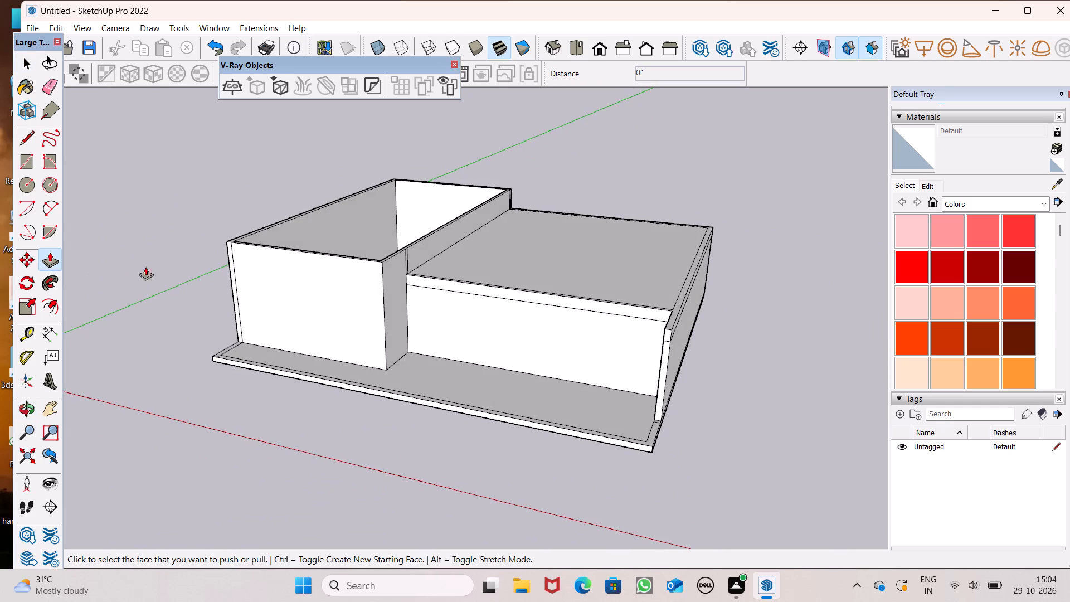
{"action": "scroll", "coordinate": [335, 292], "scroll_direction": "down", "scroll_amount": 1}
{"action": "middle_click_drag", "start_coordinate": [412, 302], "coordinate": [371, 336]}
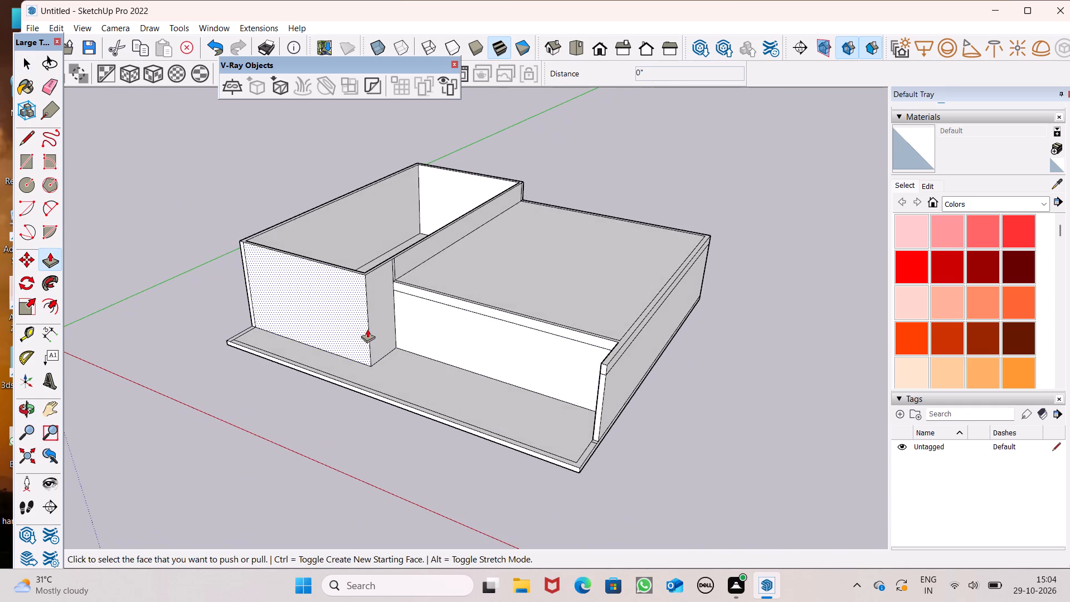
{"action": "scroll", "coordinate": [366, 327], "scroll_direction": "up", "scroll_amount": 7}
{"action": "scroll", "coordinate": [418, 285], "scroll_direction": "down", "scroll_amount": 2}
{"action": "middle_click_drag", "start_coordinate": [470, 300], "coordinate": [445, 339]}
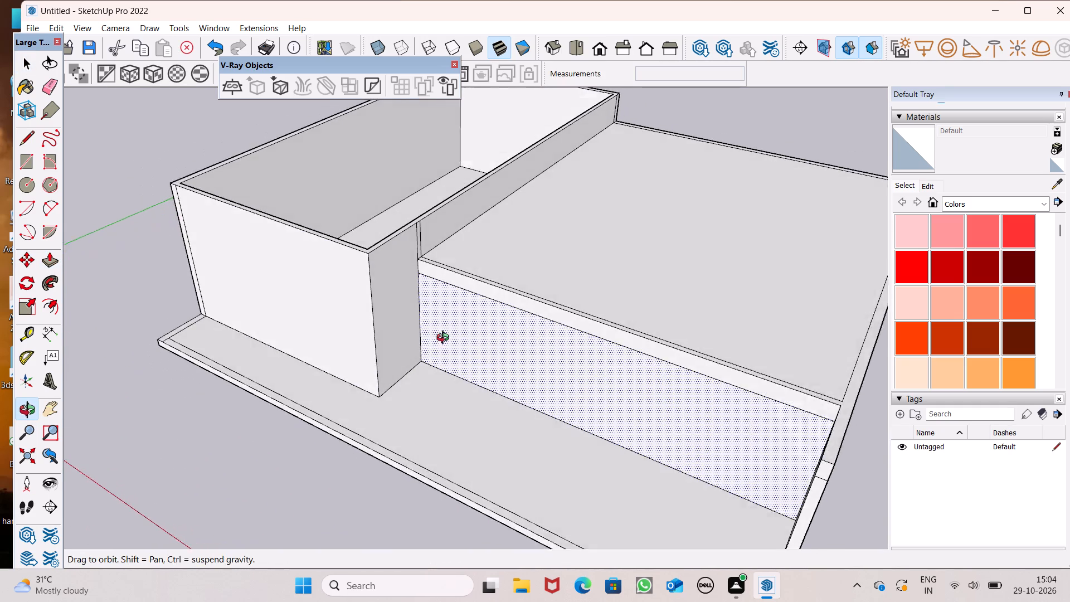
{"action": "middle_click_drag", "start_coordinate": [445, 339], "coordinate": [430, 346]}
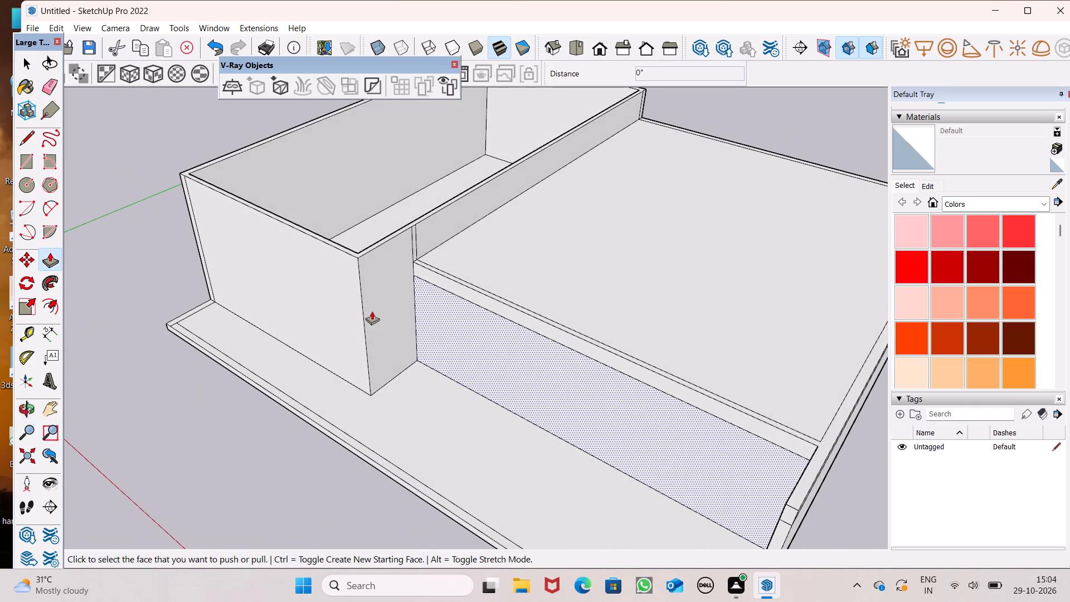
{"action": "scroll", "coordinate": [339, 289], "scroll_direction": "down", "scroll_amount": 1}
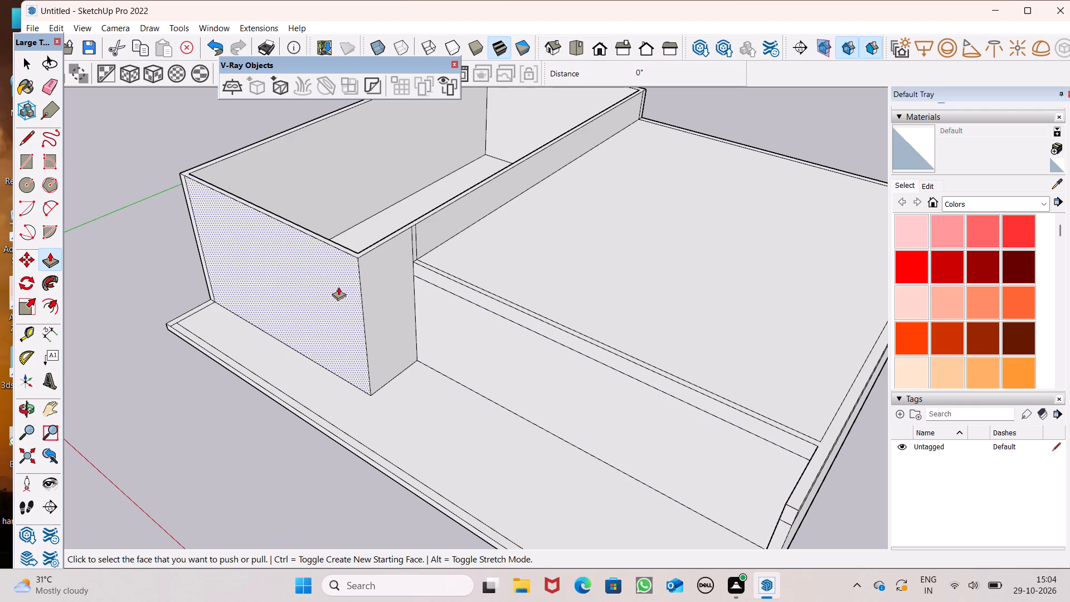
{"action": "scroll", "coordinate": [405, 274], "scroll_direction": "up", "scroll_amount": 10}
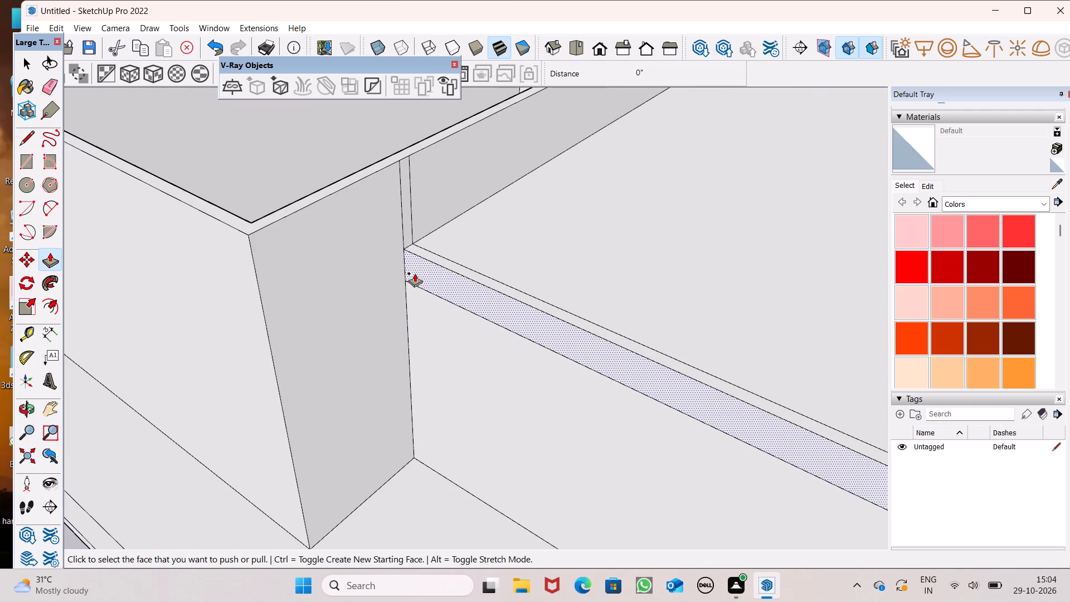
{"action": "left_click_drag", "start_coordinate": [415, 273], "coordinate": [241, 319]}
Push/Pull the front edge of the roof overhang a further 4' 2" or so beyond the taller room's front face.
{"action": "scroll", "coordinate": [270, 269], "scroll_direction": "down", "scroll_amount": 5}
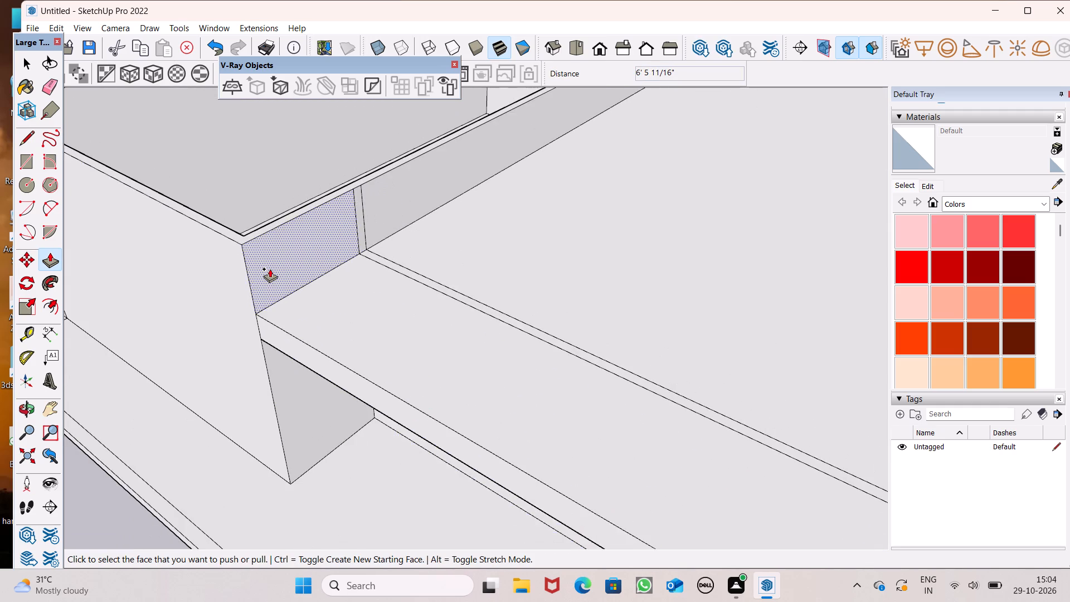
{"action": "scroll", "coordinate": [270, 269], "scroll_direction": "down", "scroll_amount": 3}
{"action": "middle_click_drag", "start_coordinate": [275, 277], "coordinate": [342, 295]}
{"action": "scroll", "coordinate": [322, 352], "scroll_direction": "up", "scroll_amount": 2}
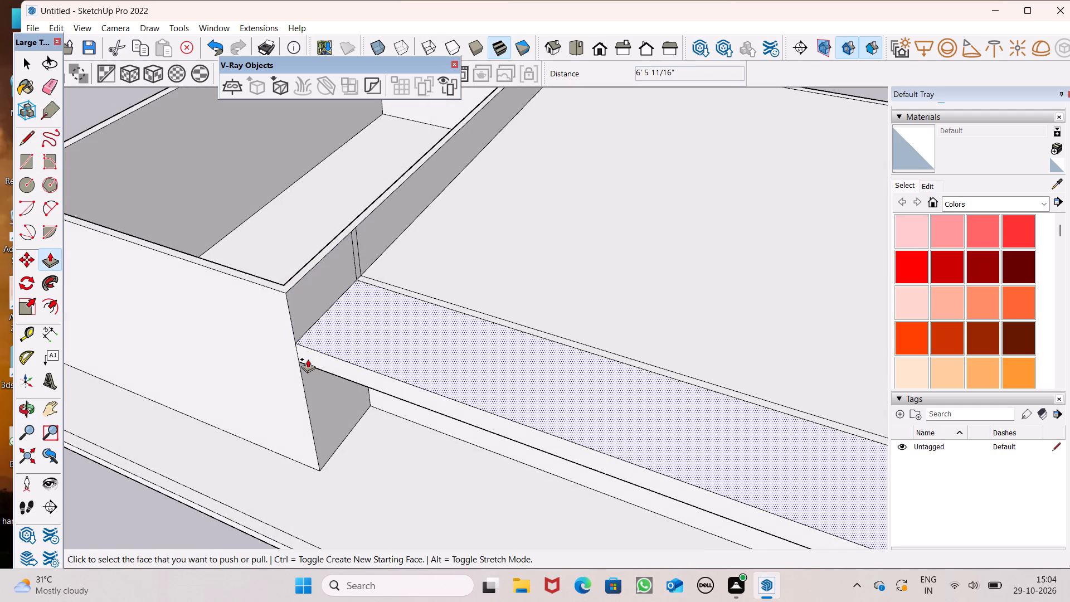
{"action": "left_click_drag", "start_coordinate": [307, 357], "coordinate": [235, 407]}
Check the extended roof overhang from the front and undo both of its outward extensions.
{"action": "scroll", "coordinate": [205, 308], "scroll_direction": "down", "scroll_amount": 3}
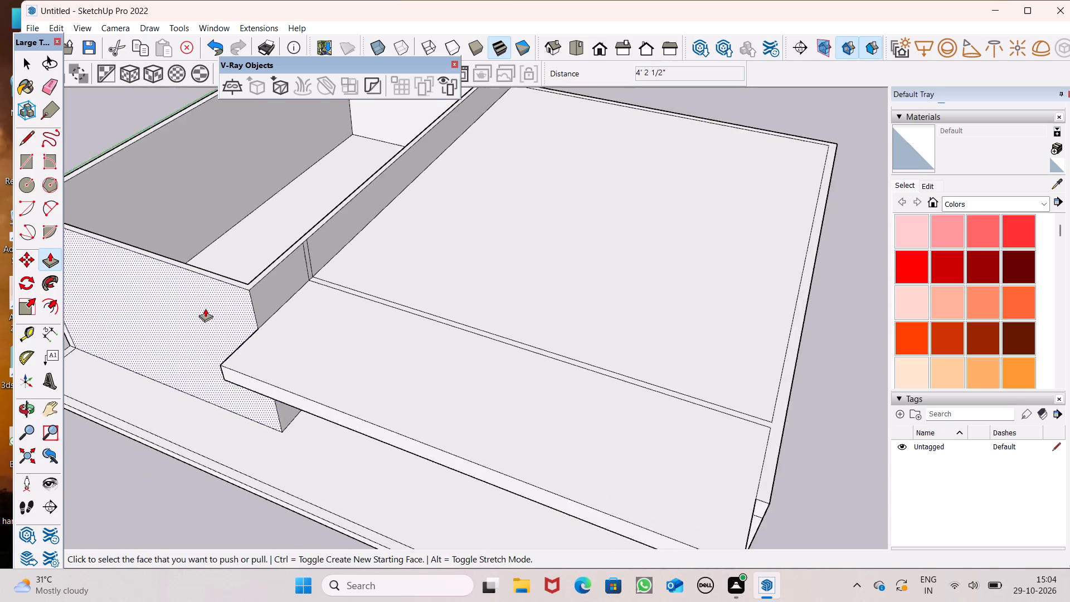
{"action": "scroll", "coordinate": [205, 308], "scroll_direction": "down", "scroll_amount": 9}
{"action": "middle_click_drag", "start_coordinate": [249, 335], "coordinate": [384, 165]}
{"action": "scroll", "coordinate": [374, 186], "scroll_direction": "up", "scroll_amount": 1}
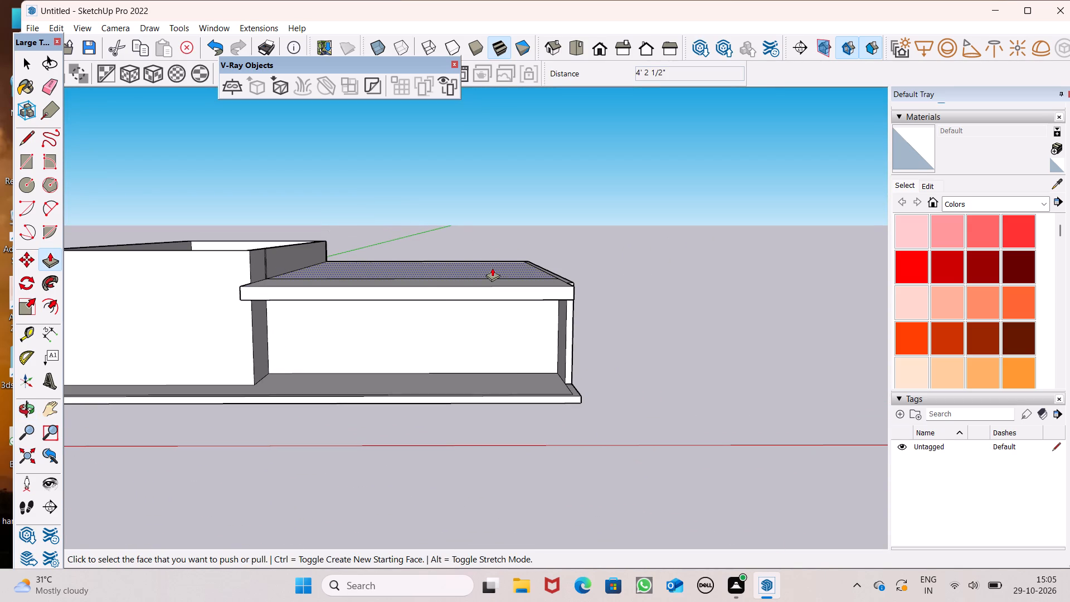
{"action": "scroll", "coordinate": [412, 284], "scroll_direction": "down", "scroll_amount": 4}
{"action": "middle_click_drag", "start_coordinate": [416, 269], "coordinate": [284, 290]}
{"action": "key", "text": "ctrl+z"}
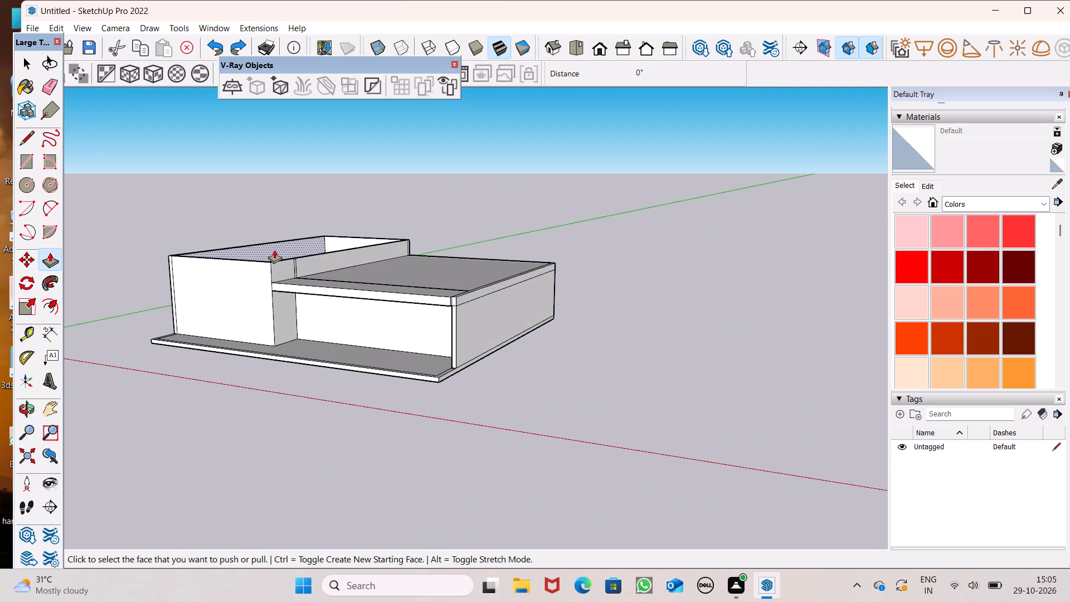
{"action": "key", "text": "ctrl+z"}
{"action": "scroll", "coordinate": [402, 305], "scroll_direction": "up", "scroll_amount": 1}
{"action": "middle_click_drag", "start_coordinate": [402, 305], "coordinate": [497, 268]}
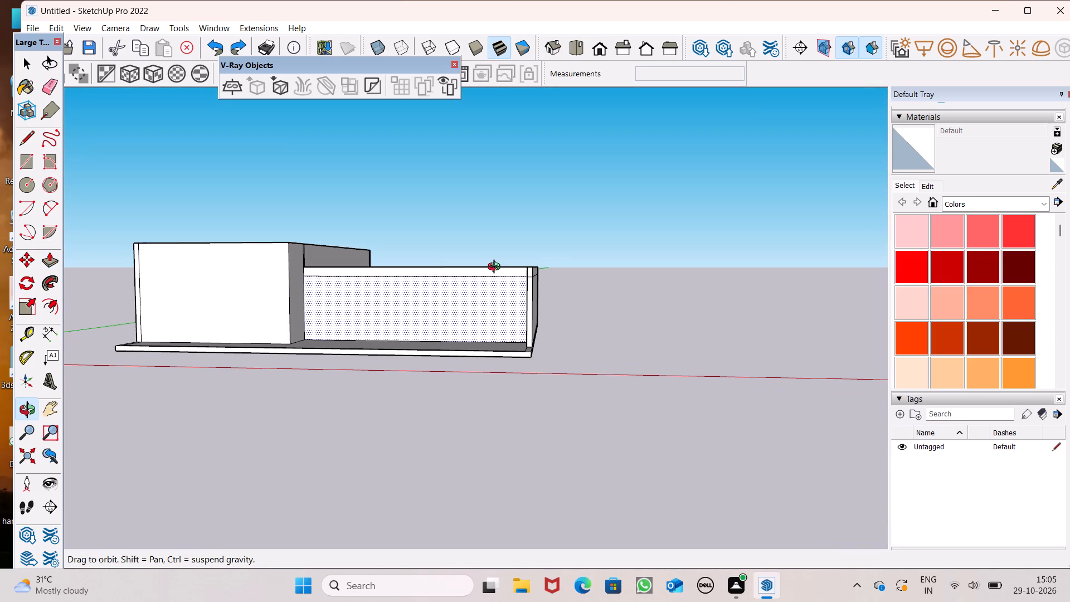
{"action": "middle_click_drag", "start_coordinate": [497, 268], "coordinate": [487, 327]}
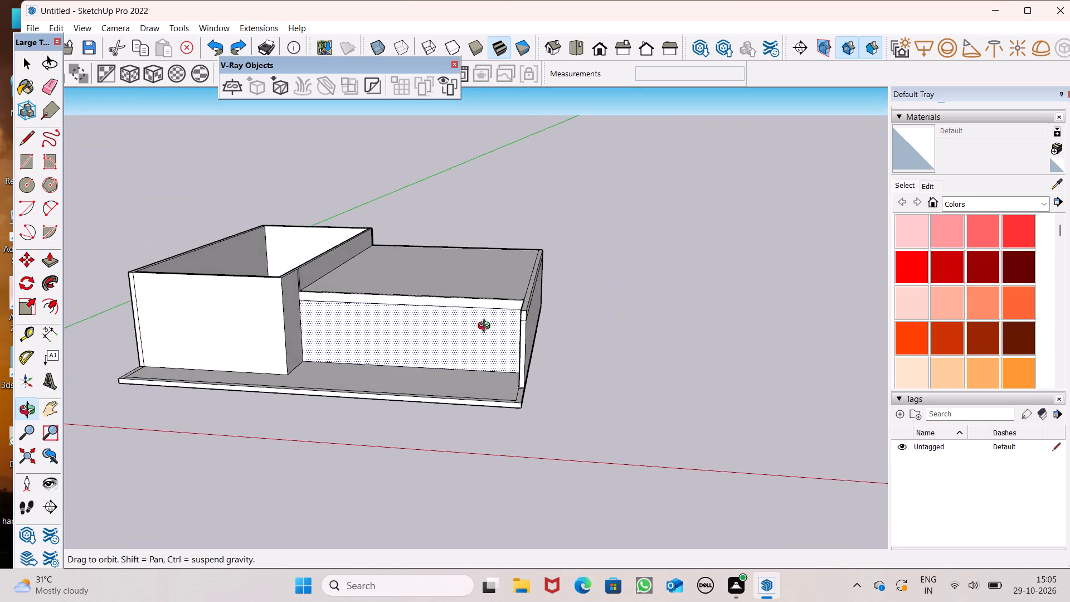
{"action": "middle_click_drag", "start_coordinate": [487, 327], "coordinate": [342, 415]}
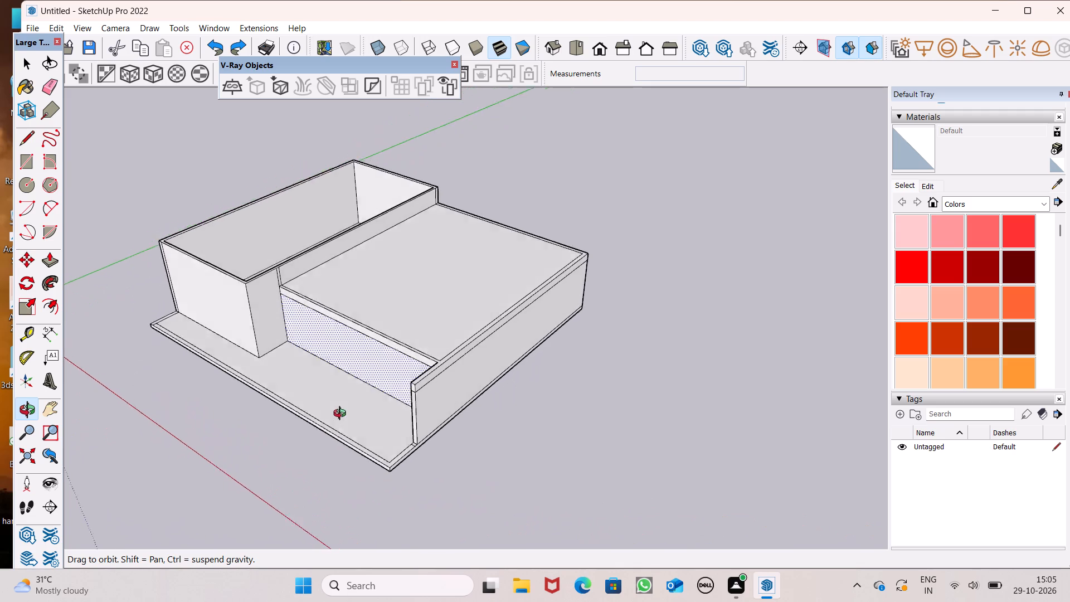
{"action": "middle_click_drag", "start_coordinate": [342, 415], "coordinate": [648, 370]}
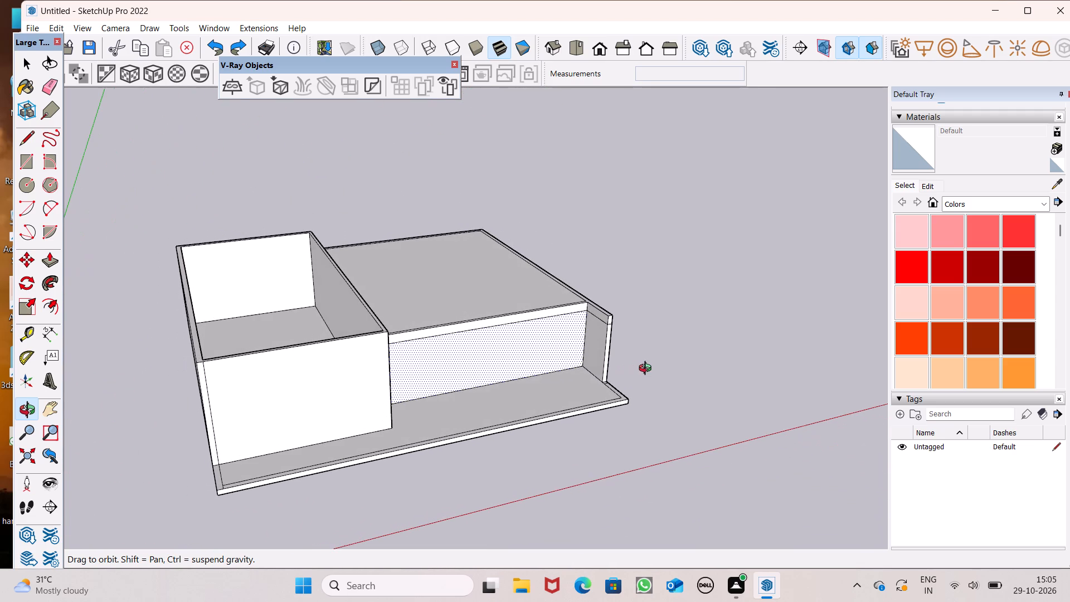
Examine the building from the front and compare the taller room's wall tops with the larger room's roof.
{"action": "middle_click_drag", "start_coordinate": [648, 370], "coordinate": [648, 370]}
{"action": "scroll", "coordinate": [391, 349], "scroll_direction": "up", "scroll_amount": 1}
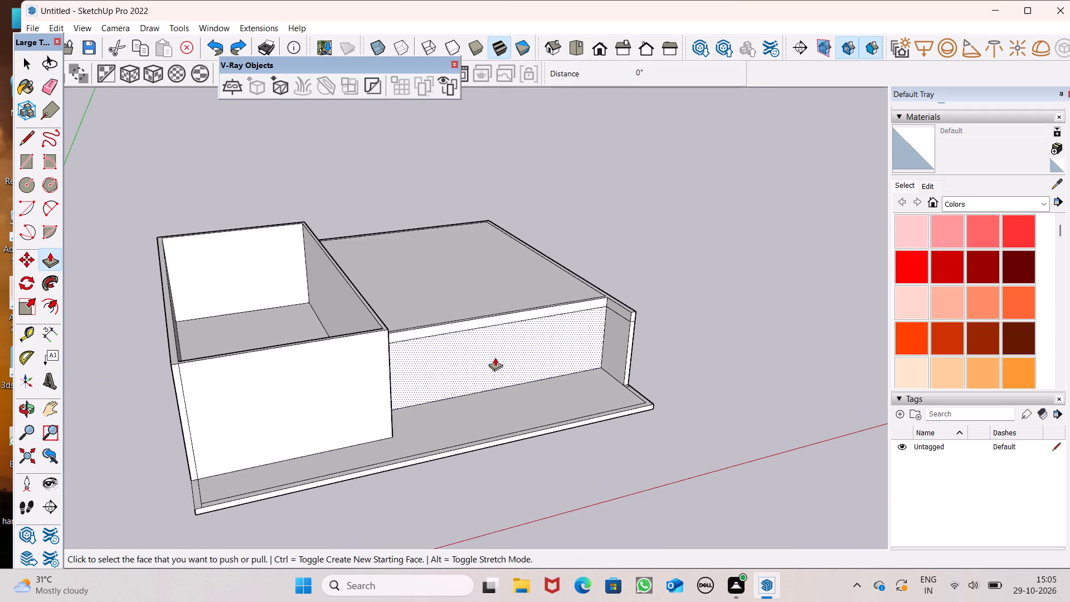
{"action": "scroll", "coordinate": [378, 450], "scroll_direction": "down", "scroll_amount": 5}
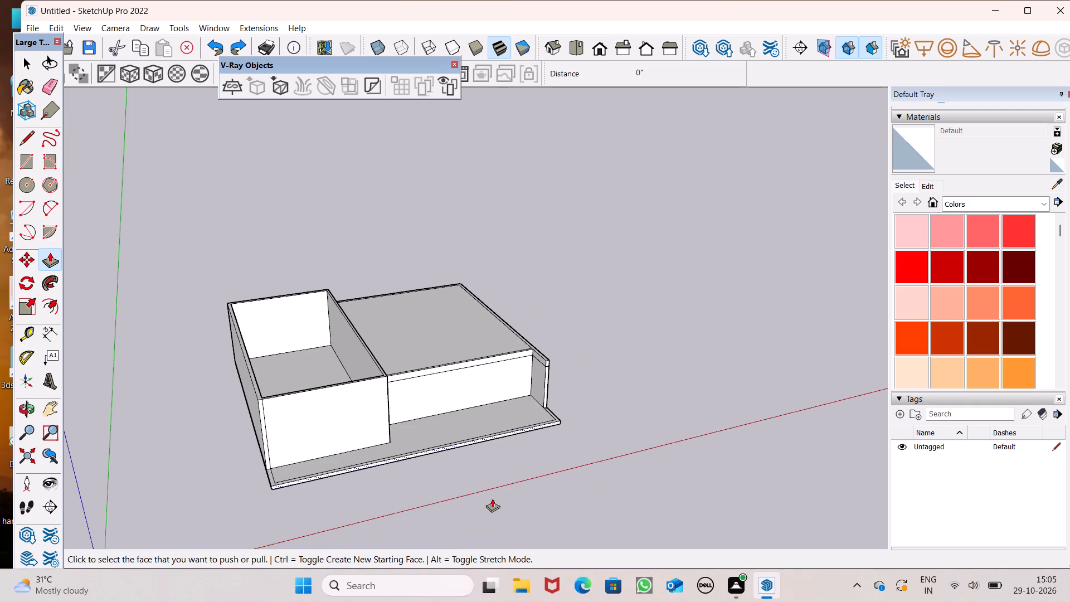
{"action": "scroll", "coordinate": [478, 559], "scroll_direction": "down", "scroll_amount": 1}
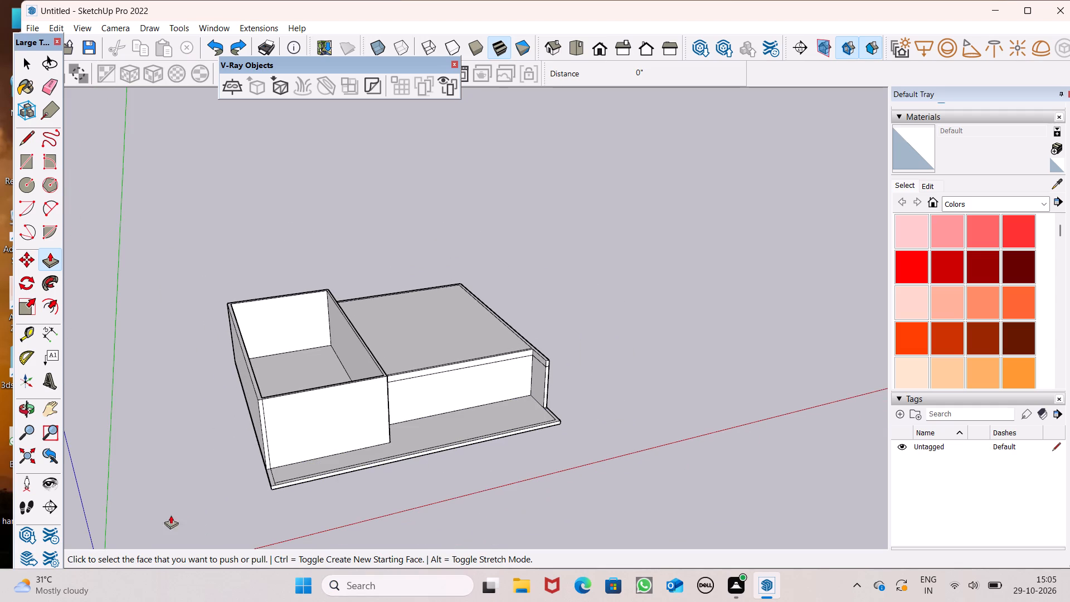
{"action": "scroll", "coordinate": [0, 372], "scroll_direction": "down", "scroll_amount": 1}
{"action": "scroll", "coordinate": [479, 303], "scroll_direction": "down", "scroll_amount": 3}
{"action": "middle_click_drag", "start_coordinate": [490, 334], "coordinate": [255, 254]}
{"action": "scroll", "coordinate": [337, 316], "scroll_direction": "up", "scroll_amount": 8}
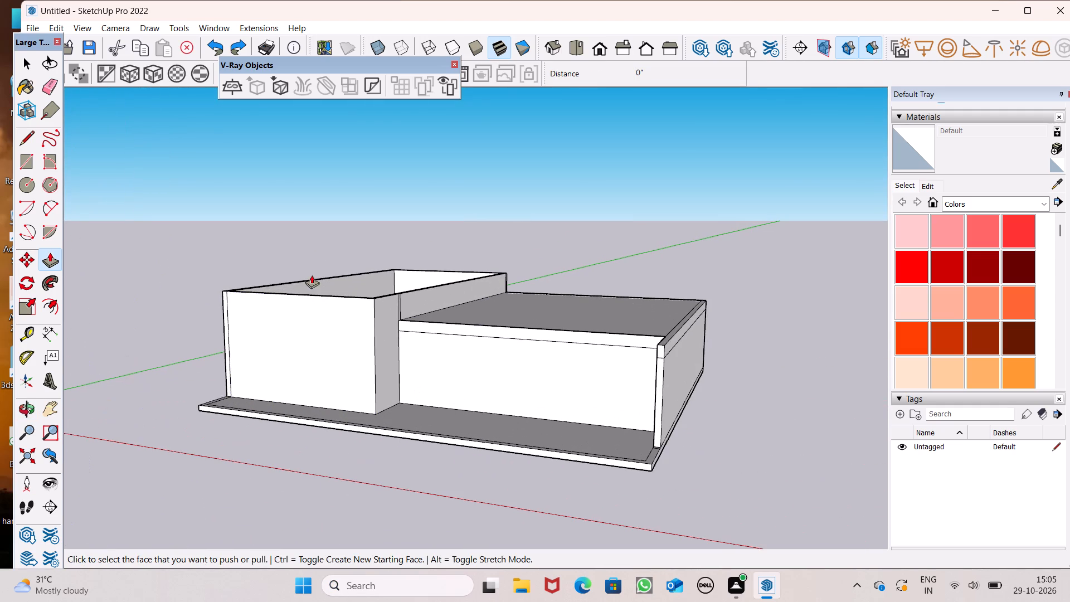
{"action": "key", "text": "space"}
{"action": "middle_click_drag", "start_coordinate": [451, 329], "coordinate": [459, 371]}
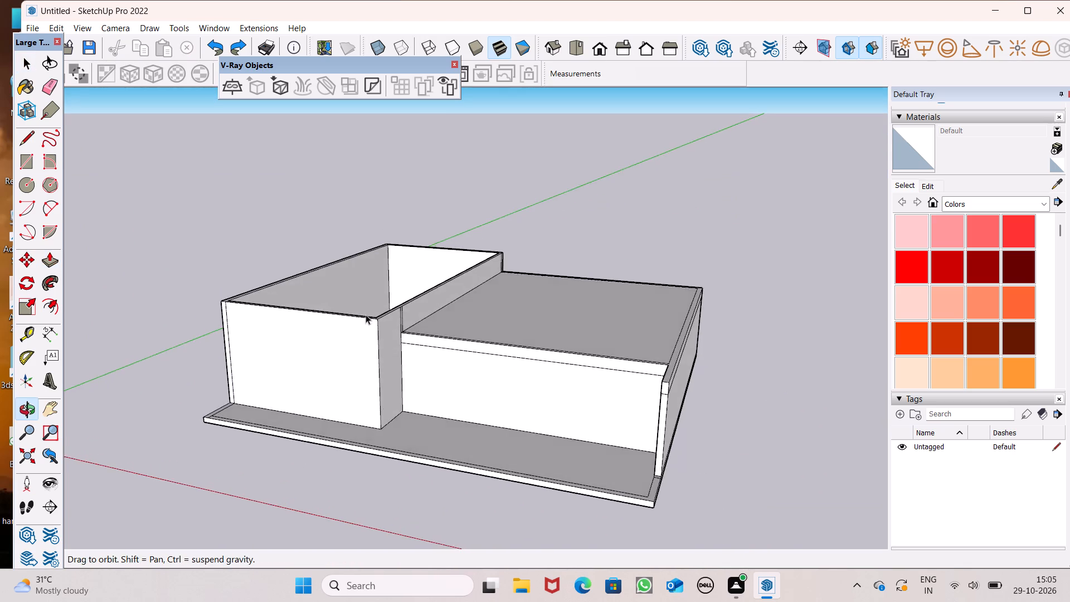
{"action": "scroll", "coordinate": [354, 304], "scroll_direction": "up", "scroll_amount": 6}
{"action": "scroll", "coordinate": [367, 290], "scroll_direction": "down", "scroll_amount": 3}
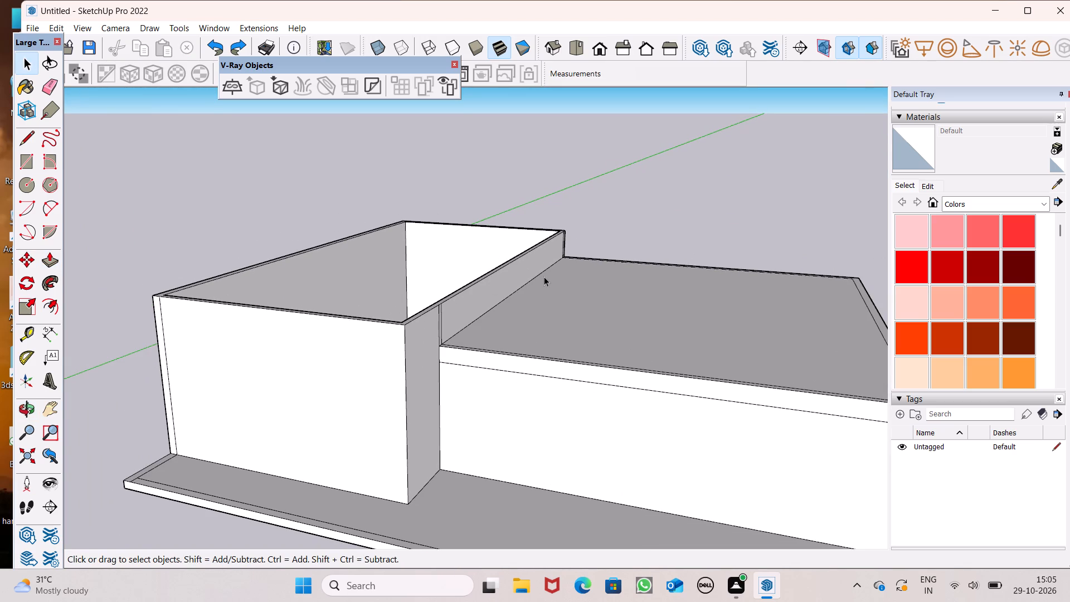
{"action": "scroll", "coordinate": [622, 321], "scroll_direction": "down", "scroll_amount": 1}
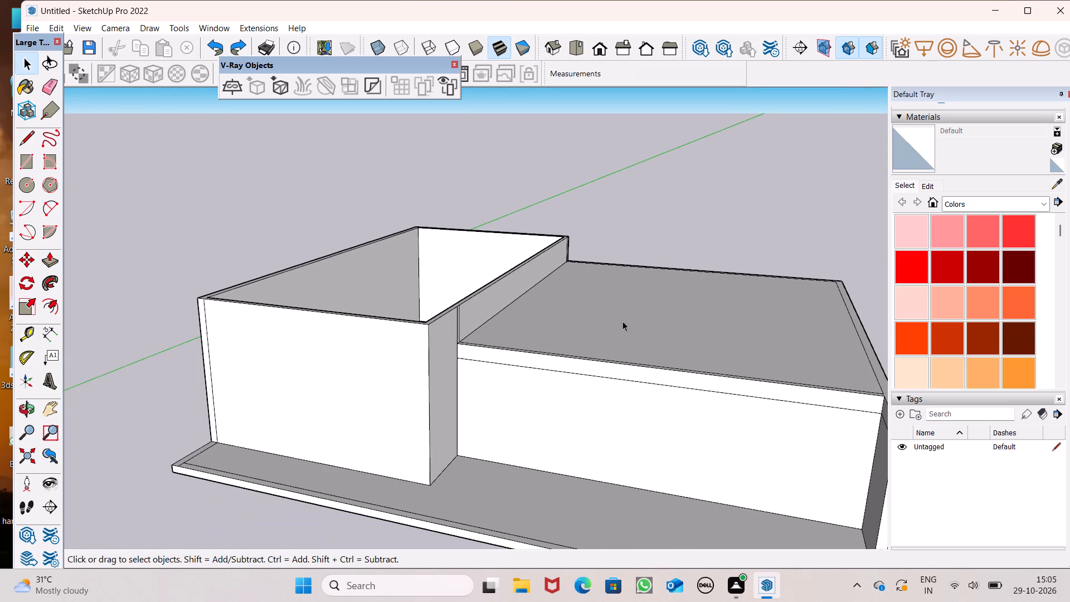
{"action": "scroll", "coordinate": [622, 321], "scroll_direction": "down", "scroll_amount": 1}
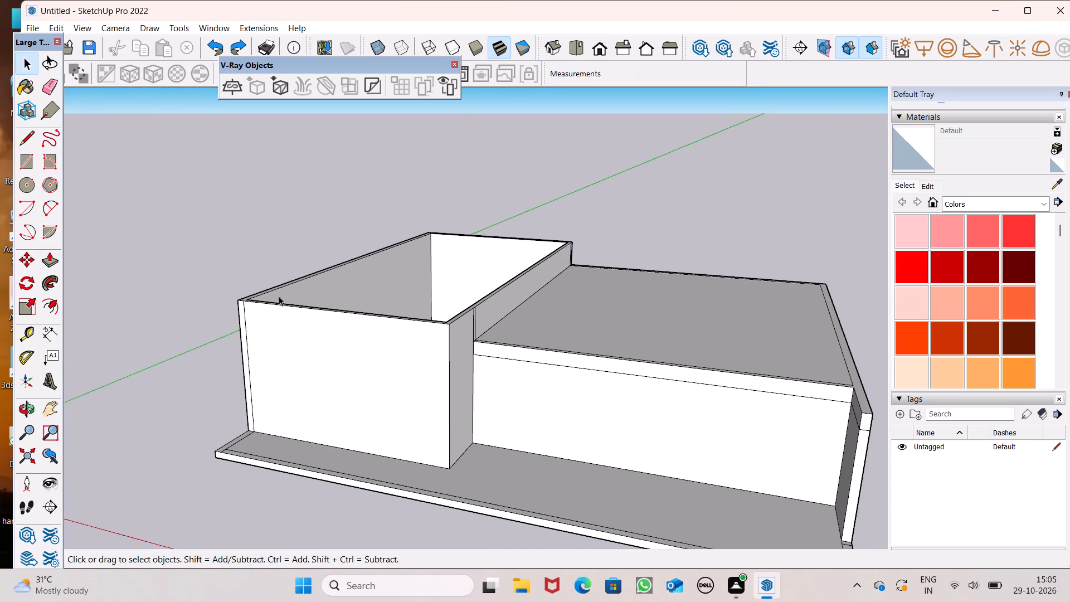
Push/Pull the taller room's wall tops down 5' to the seam line near the top of the larger room's front wall.
{"action": "left_click", "coordinate": [45, 259]}
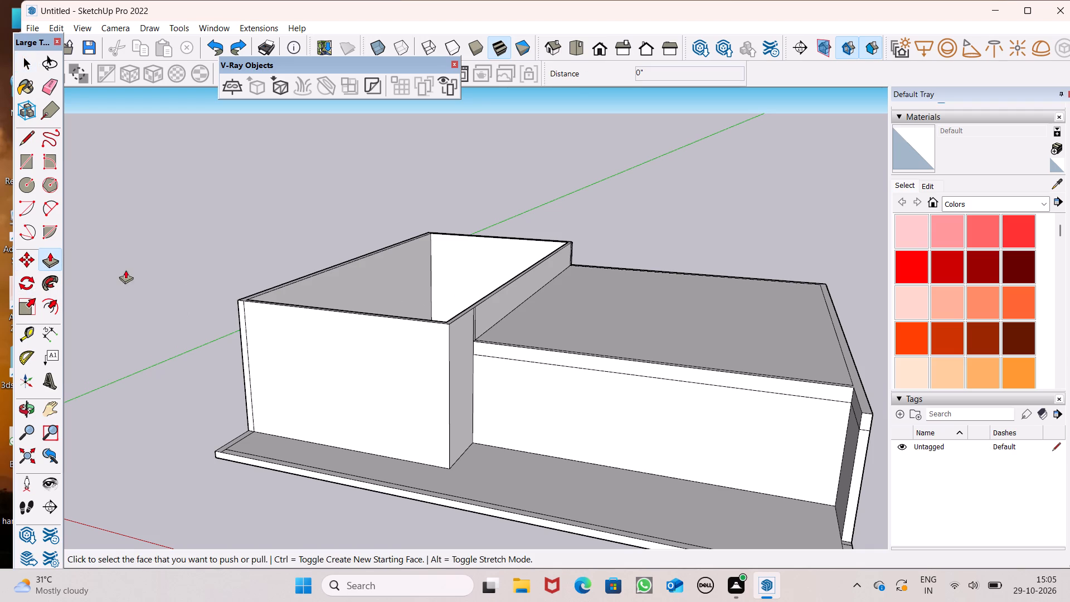
{"action": "scroll", "coordinate": [426, 303], "scroll_direction": "up", "scroll_amount": 5}
{"action": "scroll", "coordinate": [481, 360], "scroll_direction": "up", "scroll_amount": 3}
{"action": "scroll", "coordinate": [515, 326], "scroll_direction": "down", "scroll_amount": 5}
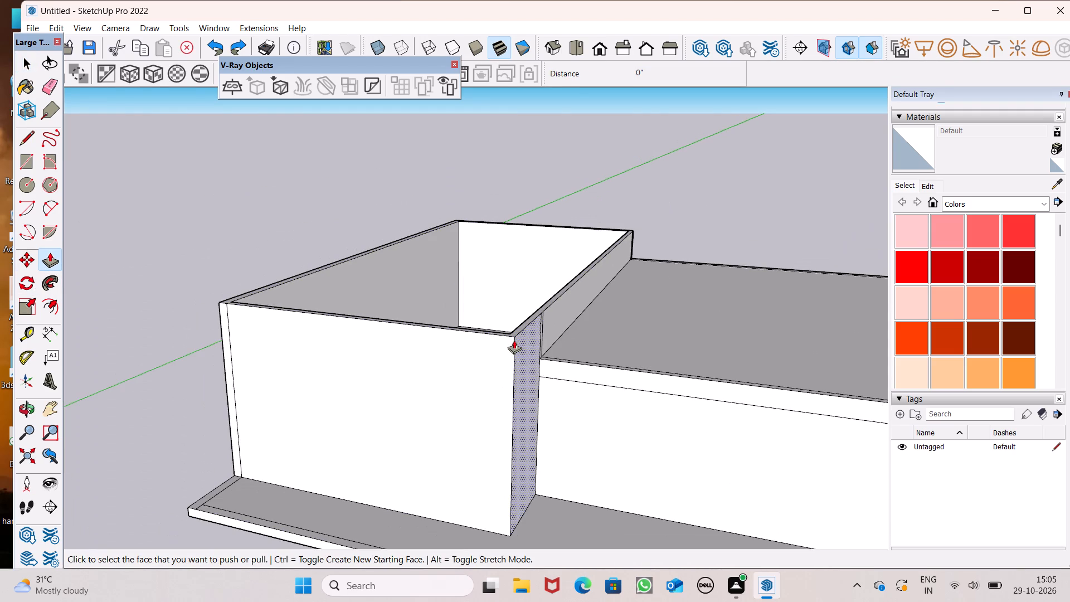
{"action": "left_click_drag", "start_coordinate": [512, 333], "coordinate": [558, 380]}
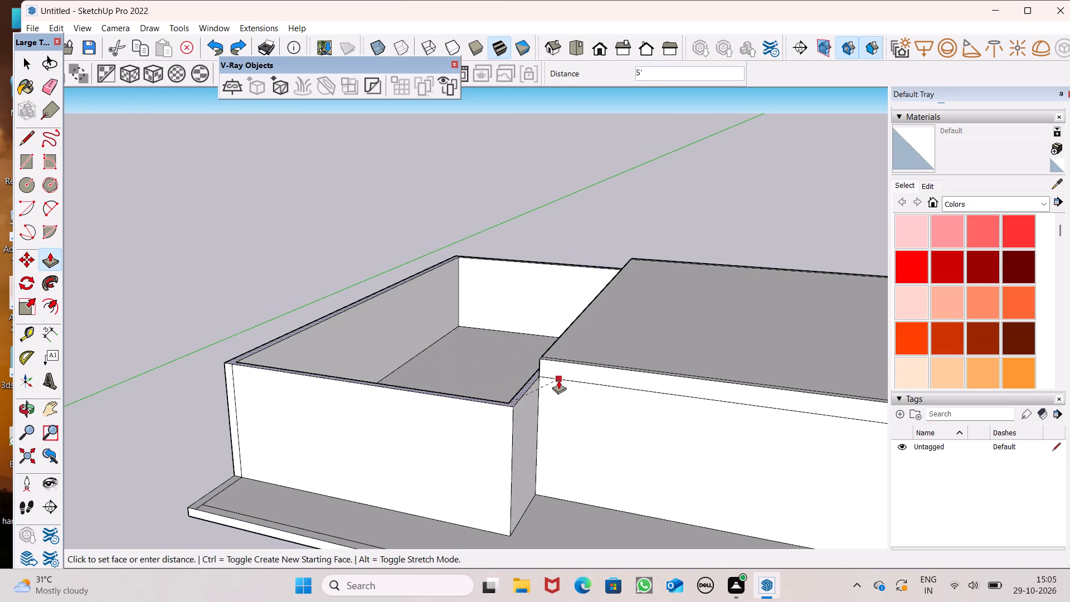
{"action": "left_click_drag", "start_coordinate": [558, 380], "coordinate": [559, 380]}
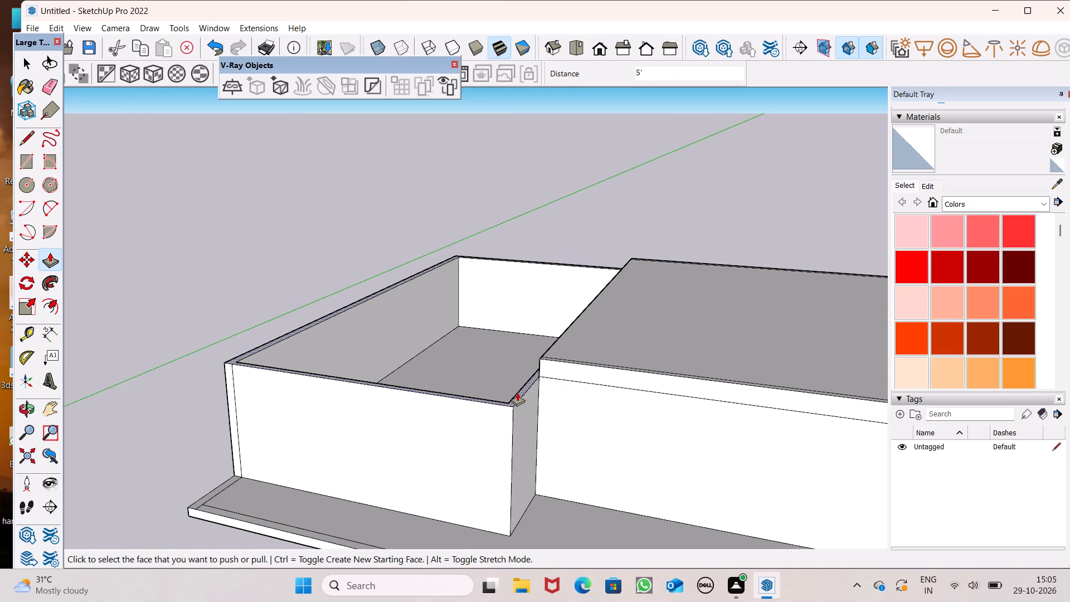
Push/Pull the smaller room's lowered wall tops up 1' 5" to the top of the larger room's roof.
{"action": "scroll", "coordinate": [515, 395], "scroll_direction": "up", "scroll_amount": 3}
{"action": "left_click_drag", "start_coordinate": [513, 405], "coordinate": [561, 348]}
Draw a line about 6 11/16" long along the smaller room's inner wall-top edge from its front corner to close the opening with a face.
{"action": "scroll", "coordinate": [393, 242], "scroll_direction": "down", "scroll_amount": 3}
{"action": "middle_click_drag", "start_coordinate": [392, 244], "coordinate": [377, 273]}
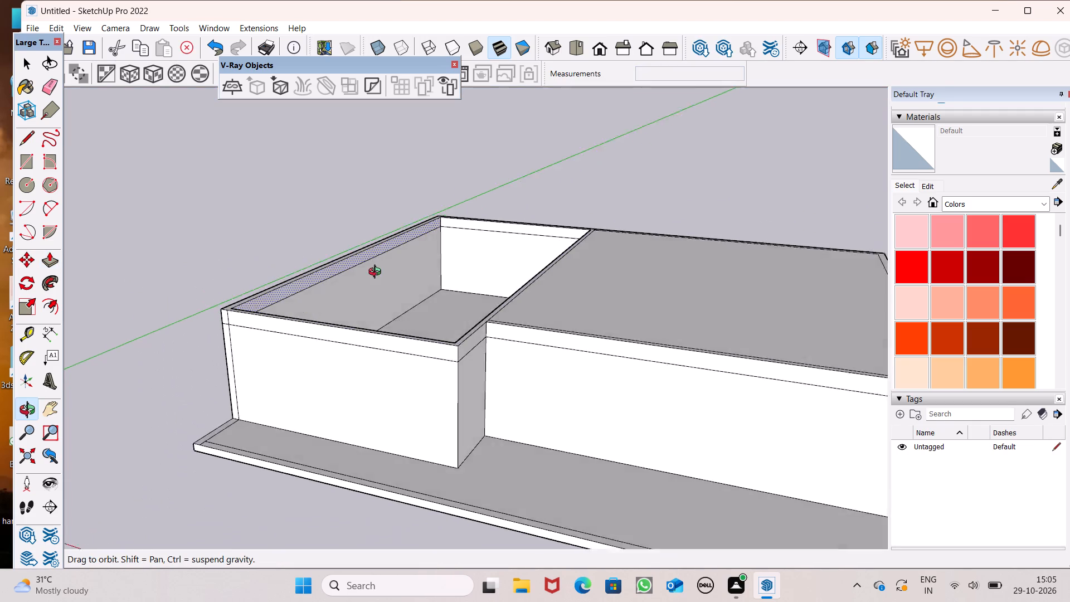
{"action": "middle_click_drag", "start_coordinate": [377, 273], "coordinate": [363, 302]}
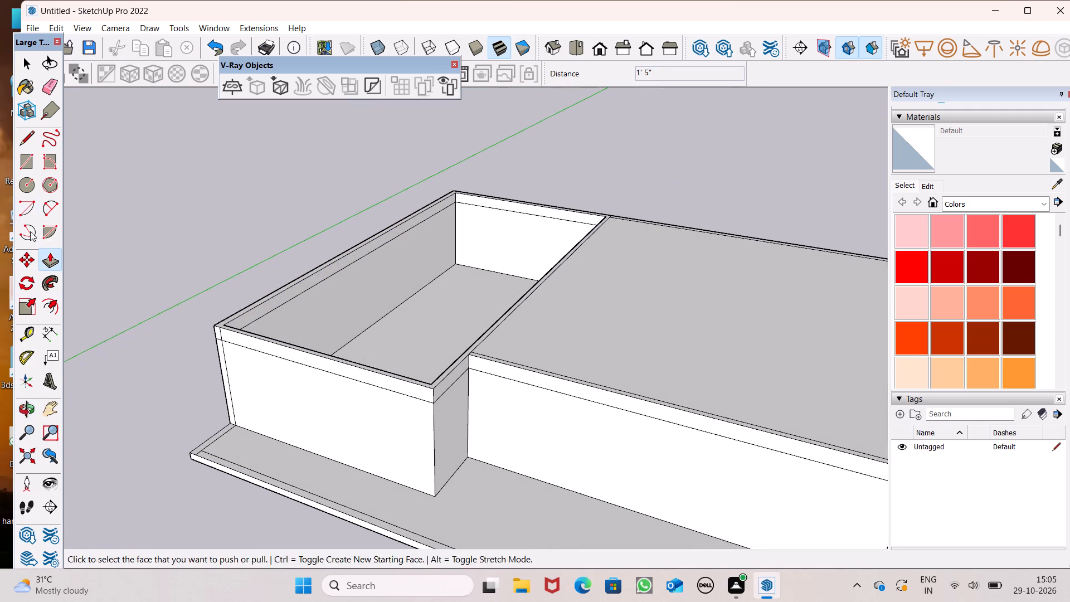
{"action": "left_click", "coordinate": [23, 149]}
{"action": "scroll", "coordinate": [219, 293], "scroll_direction": "up", "scroll_amount": 6}
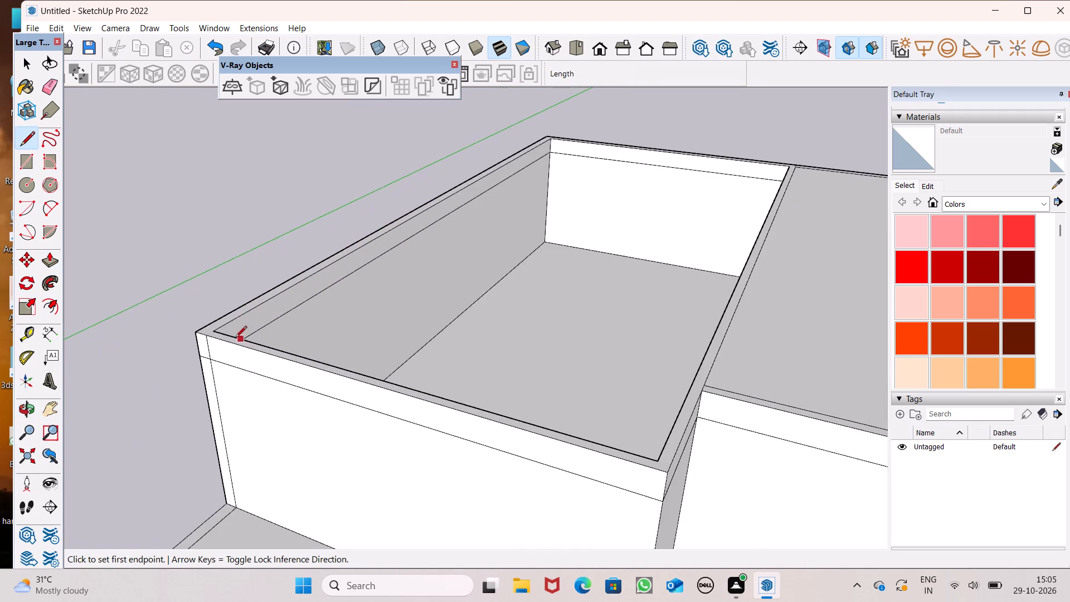
{"action": "scroll", "coordinate": [234, 338], "scroll_direction": "up", "scroll_amount": 6}
{"action": "left_click", "coordinate": [196, 327]}
{"action": "left_click", "coordinate": [212, 320]}
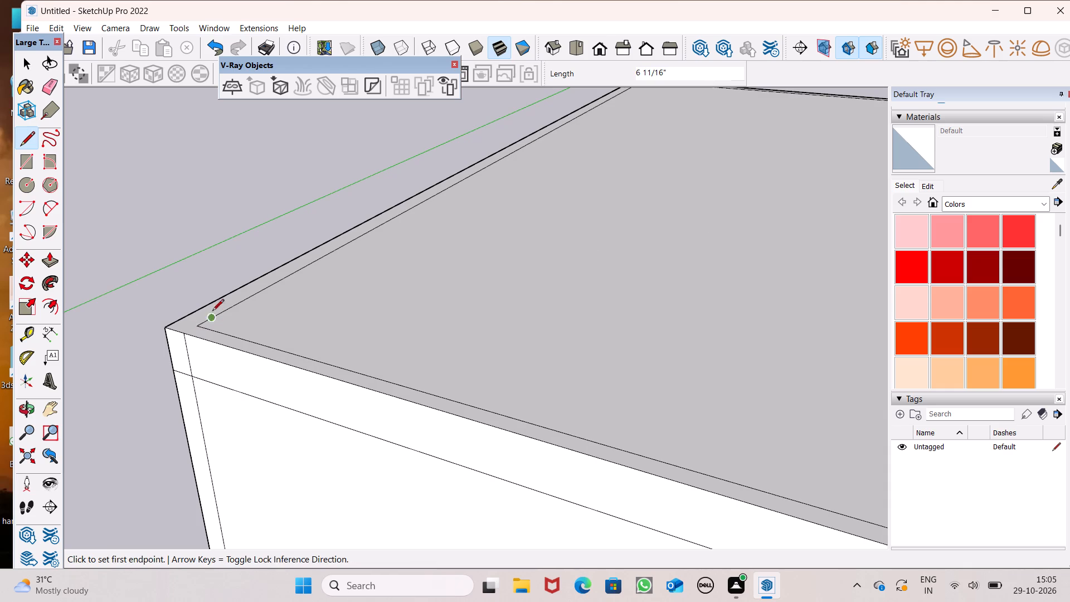
Push/Pull the smaller room's new roof face by 6".
{"action": "left_click", "coordinate": [51, 260]}
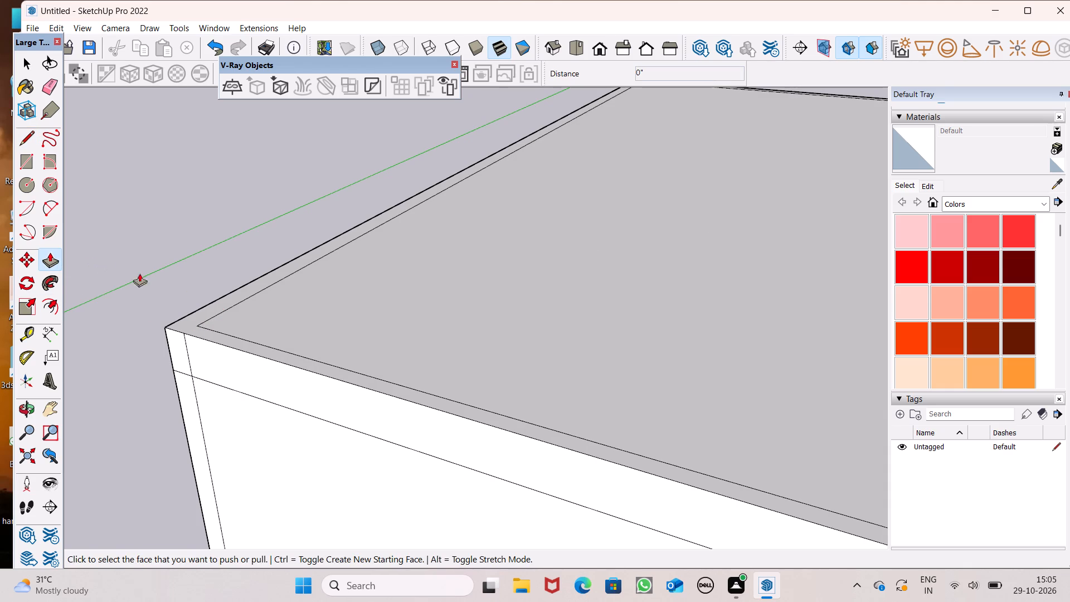
{"action": "left_click_drag", "start_coordinate": [410, 321], "coordinate": [424, 346]}
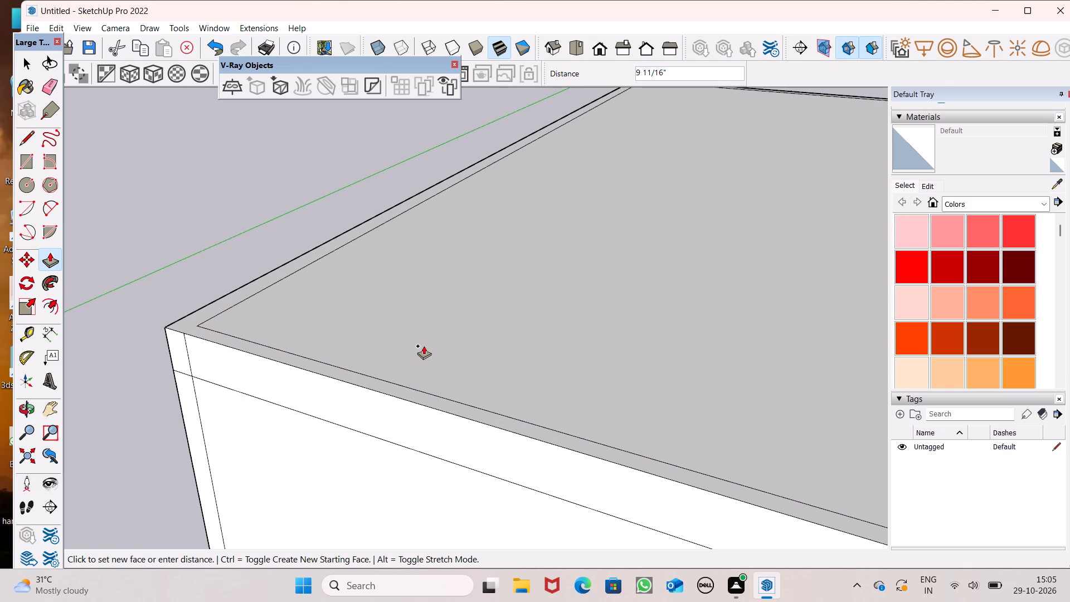
{"action": "left_click_drag", "start_coordinate": [424, 346], "coordinate": [424, 347]}
{"action": "type", "text": "6\""}
{"action": "key", "text": "Return"}
{"action": "scroll", "coordinate": [351, 271], "scroll_direction": "down", "scroll_amount": 8}
{"action": "key", "text": "space"}
Examine both roofed rooms, their shared wall line and the front slab from low and high viewpoints.
{"action": "scroll", "coordinate": [289, 235], "scroll_direction": "down", "scroll_amount": 4}
{"action": "middle_click_drag", "start_coordinate": [408, 284], "coordinate": [488, 220]}
{"action": "scroll", "coordinate": [512, 242], "scroll_direction": "down", "scroll_amount": 1}
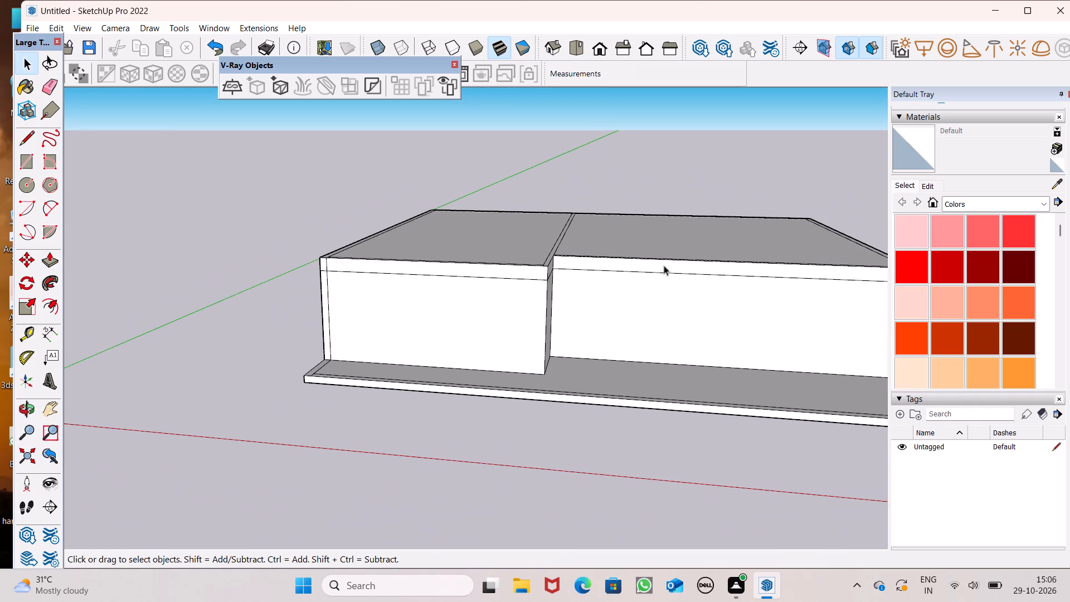
{"action": "middle_click_drag", "start_coordinate": [685, 270], "coordinate": [655, 251]}
{"action": "scroll", "coordinate": [655, 251], "scroll_direction": "up", "scroll_amount": 1}
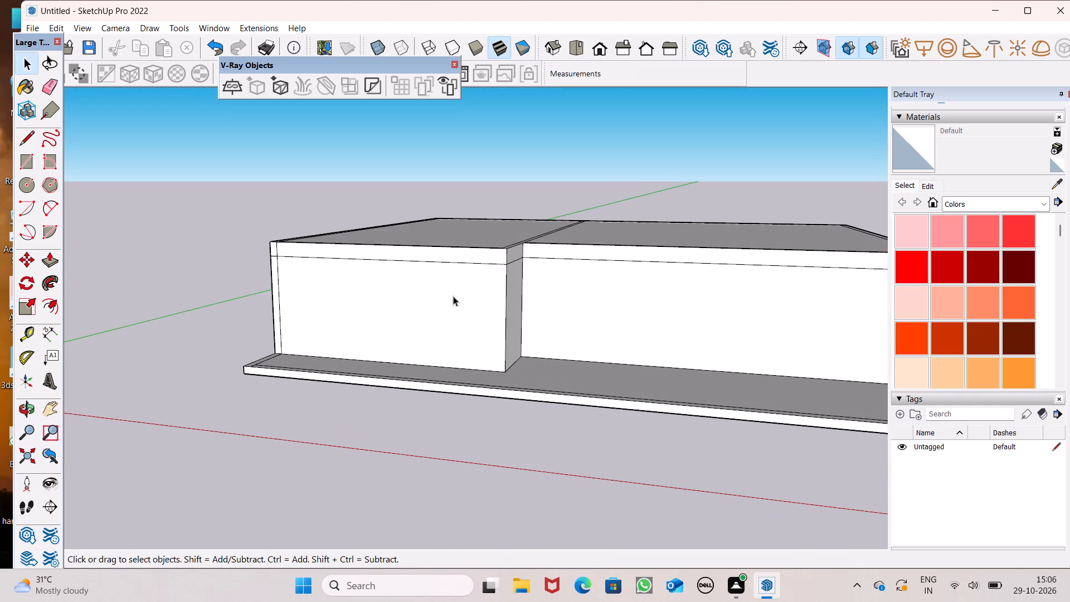
{"action": "scroll", "coordinate": [361, 259], "scroll_direction": "down", "scroll_amount": 3}
{"action": "middle_click_drag", "start_coordinate": [499, 266], "coordinate": [482, 423]}
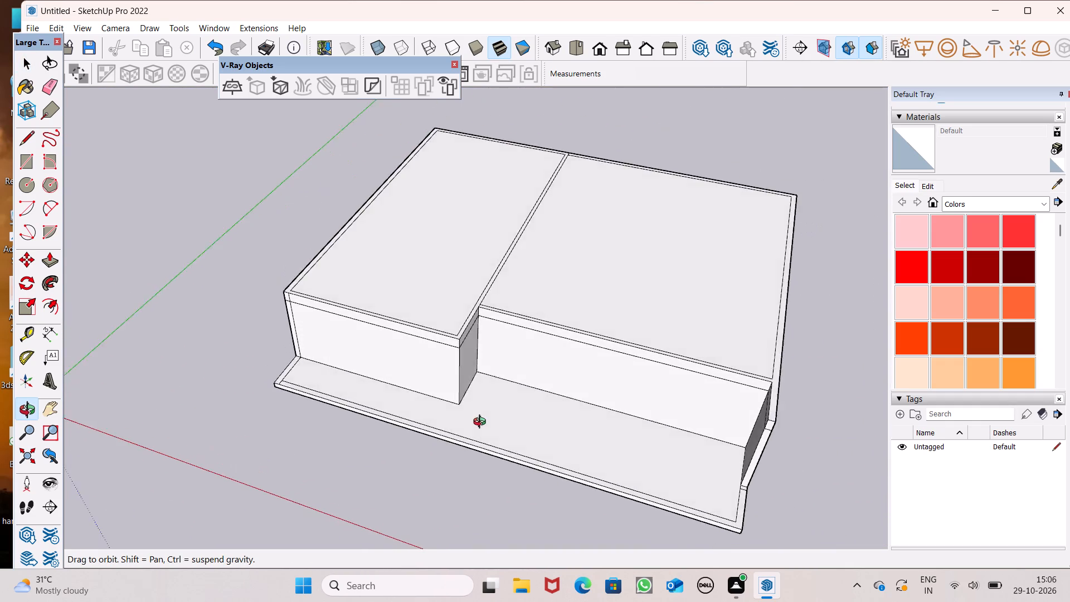
{"action": "middle_click_drag", "start_coordinate": [482, 423], "coordinate": [530, 477]}
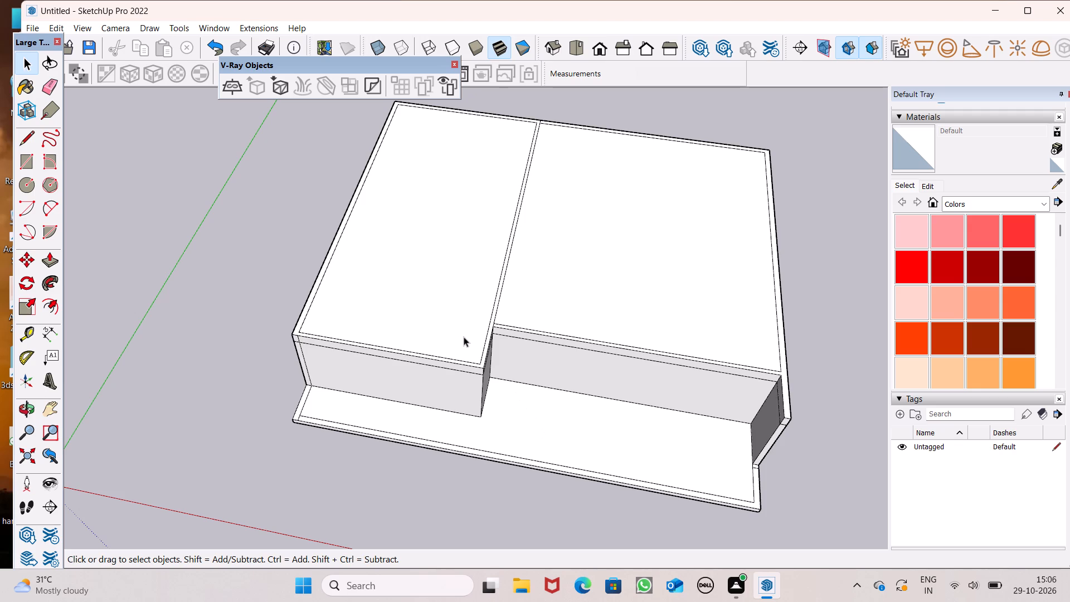
{"action": "scroll", "coordinate": [448, 329], "scroll_direction": "down", "scroll_amount": 2}
{"action": "middle_click_drag", "start_coordinate": [537, 357], "coordinate": [534, 271]}
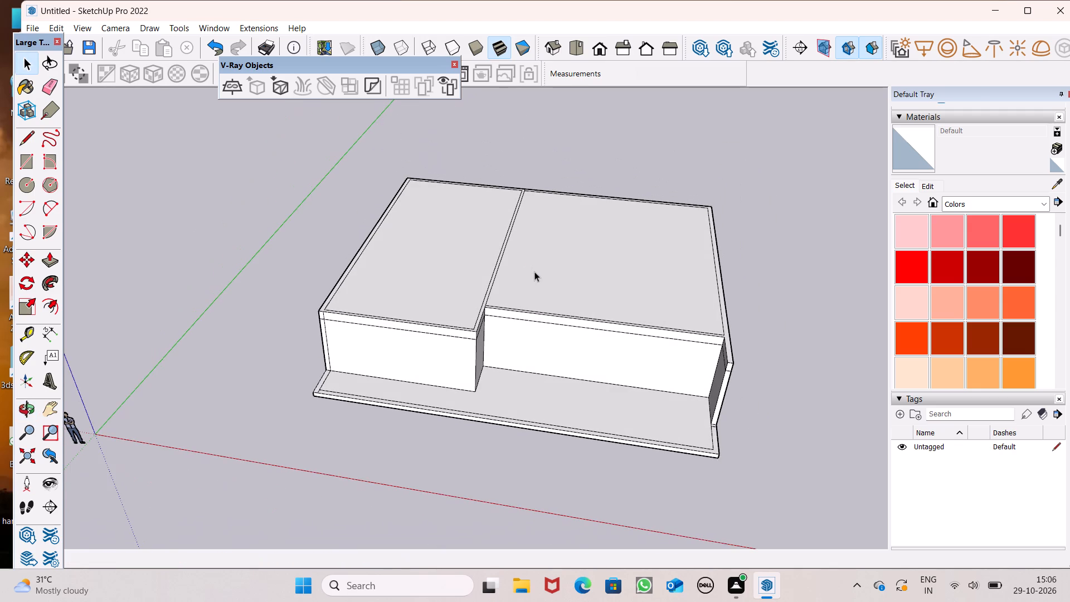
{"action": "scroll", "coordinate": [501, 279], "scroll_direction": "down", "scroll_amount": 1}
{"action": "middle_click_drag", "start_coordinate": [616, 288], "coordinate": [547, 241]}
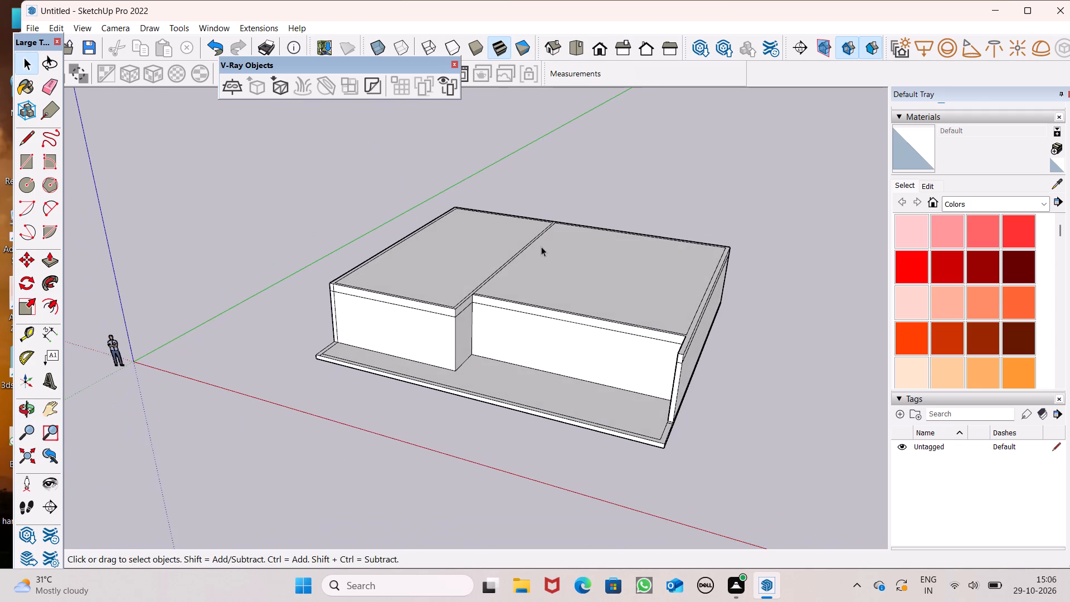
{"action": "scroll", "coordinate": [429, 267], "scroll_direction": "down", "scroll_amount": 3}
{"action": "middle_click_drag", "start_coordinate": [427, 270], "coordinate": [520, 431]}
{"action": "scroll", "coordinate": [522, 341], "scroll_direction": "up", "scroll_amount": 2}
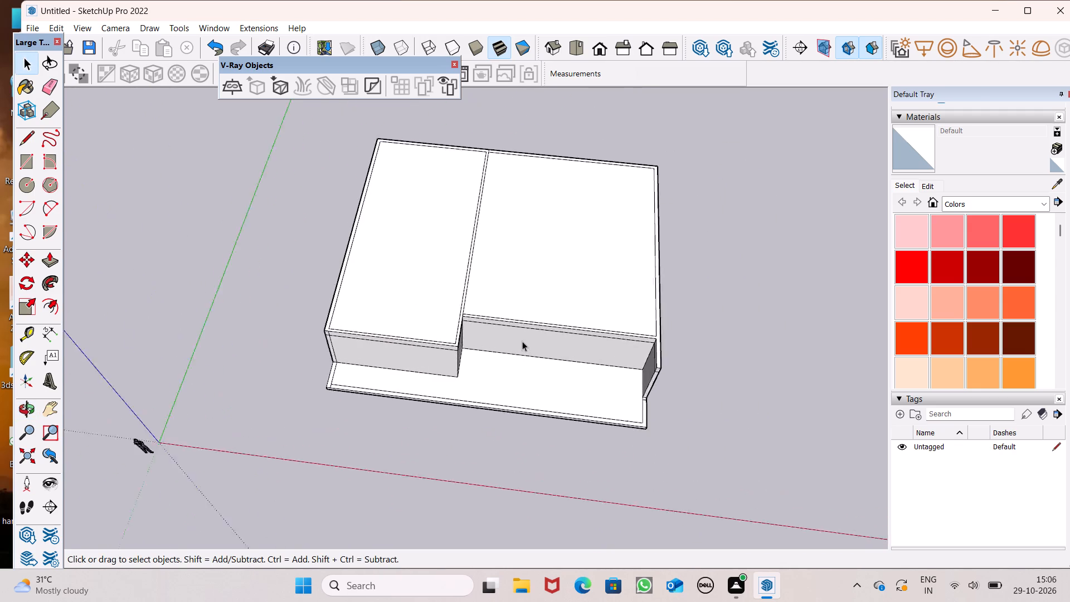
{"action": "scroll", "coordinate": [522, 341], "scroll_direction": "up", "scroll_amount": 5}
{"action": "scroll", "coordinate": [522, 341], "scroll_direction": "down", "scroll_amount": 2}
{"action": "middle_click_drag", "start_coordinate": [624, 380], "coordinate": [523, 337]}
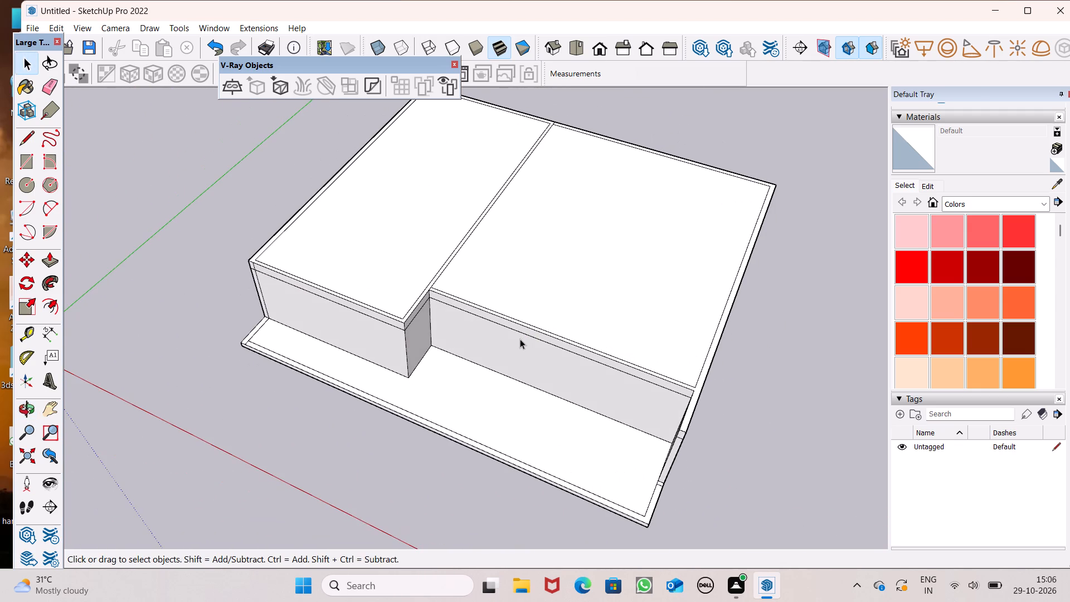
{"action": "scroll", "coordinate": [571, 307], "scroll_direction": "down", "scroll_amount": 4}
{"action": "middle_click_drag", "start_coordinate": [520, 326], "coordinate": [544, 301]}
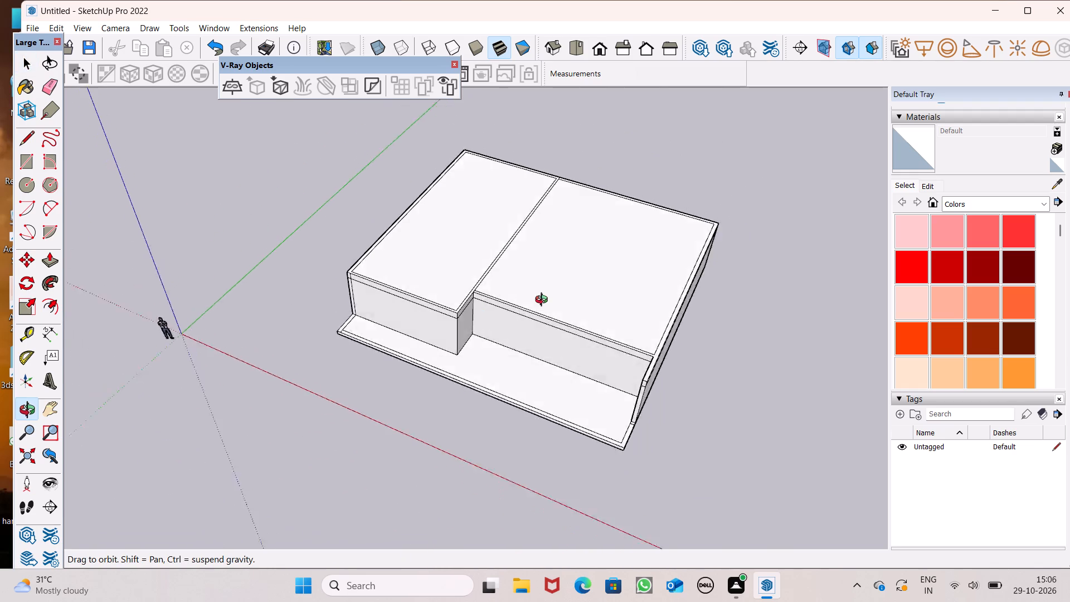
{"action": "middle_click_drag", "start_coordinate": [544, 301], "coordinate": [553, 298]}
{"action": "scroll", "coordinate": [551, 268], "scroll_direction": "down", "scroll_amount": 3}
{"action": "scroll", "coordinate": [416, 280], "scroll_direction": "up", "scroll_amount": 1}
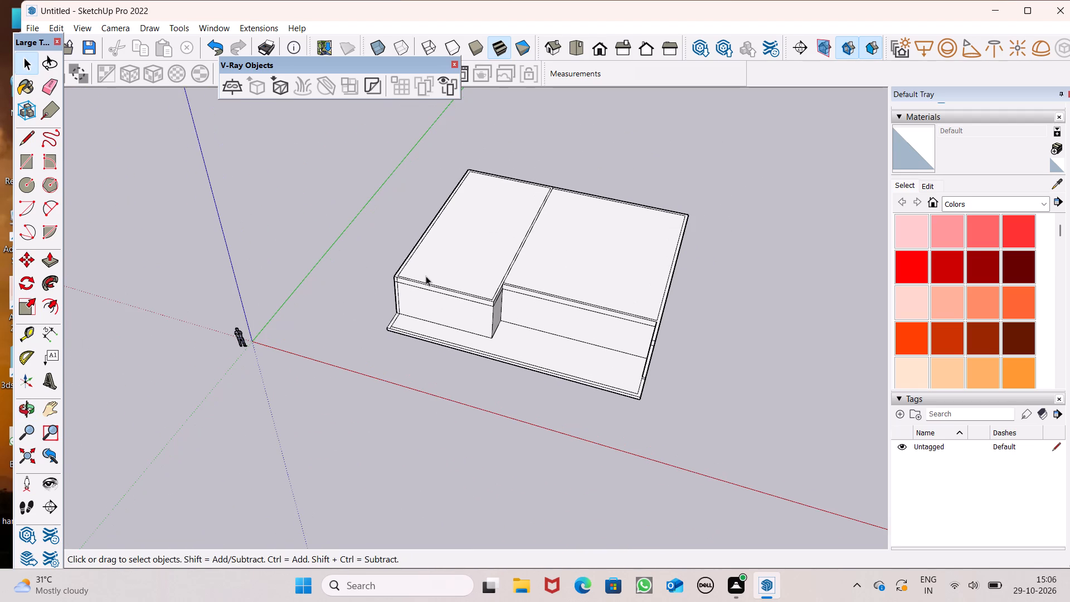
{"action": "scroll", "coordinate": [424, 269], "scroll_direction": "up", "scroll_amount": 3}
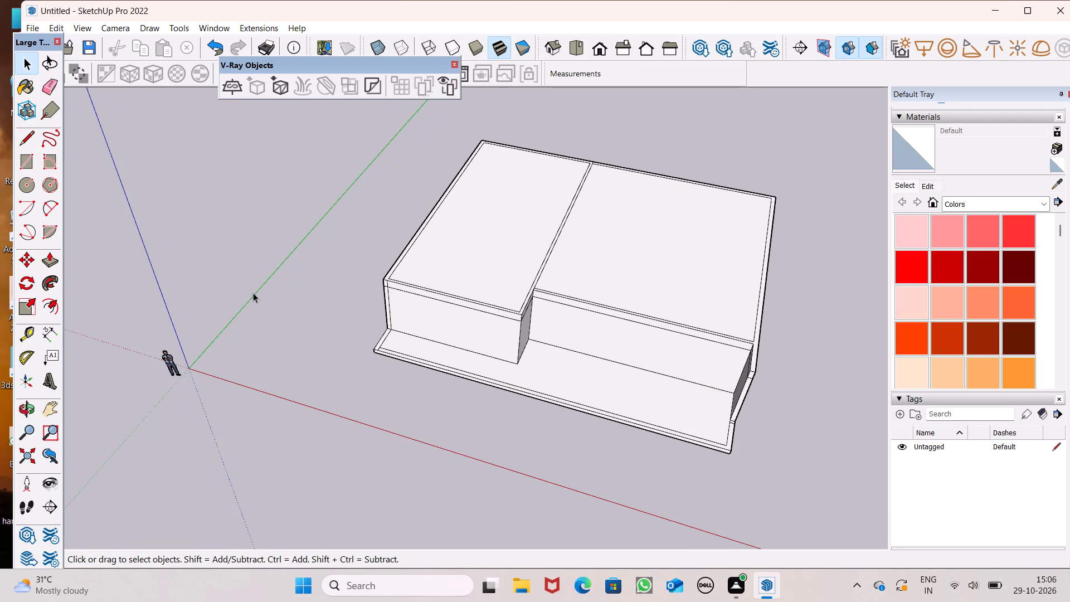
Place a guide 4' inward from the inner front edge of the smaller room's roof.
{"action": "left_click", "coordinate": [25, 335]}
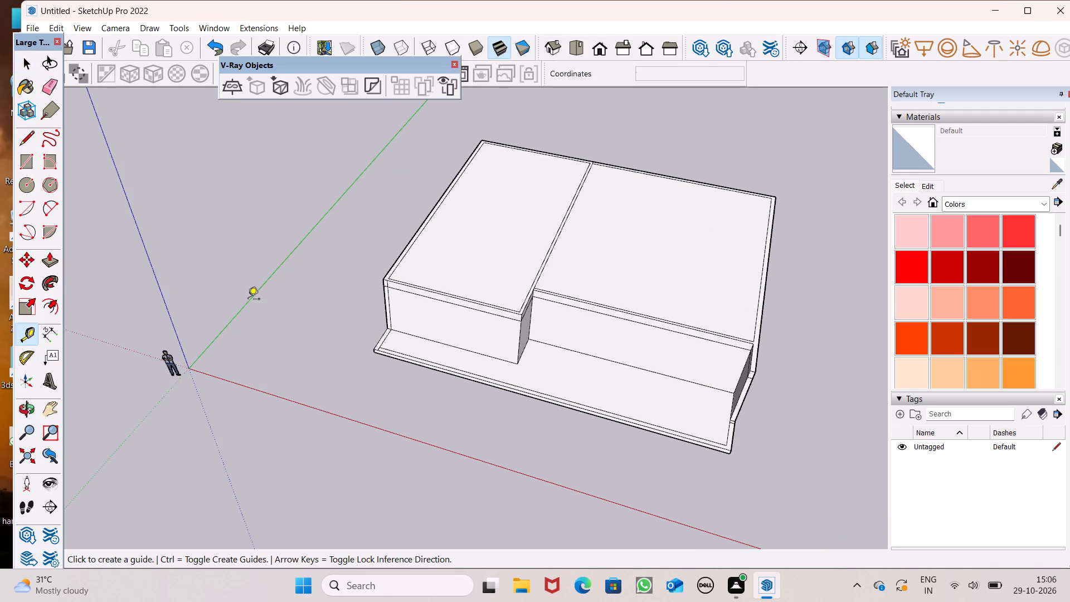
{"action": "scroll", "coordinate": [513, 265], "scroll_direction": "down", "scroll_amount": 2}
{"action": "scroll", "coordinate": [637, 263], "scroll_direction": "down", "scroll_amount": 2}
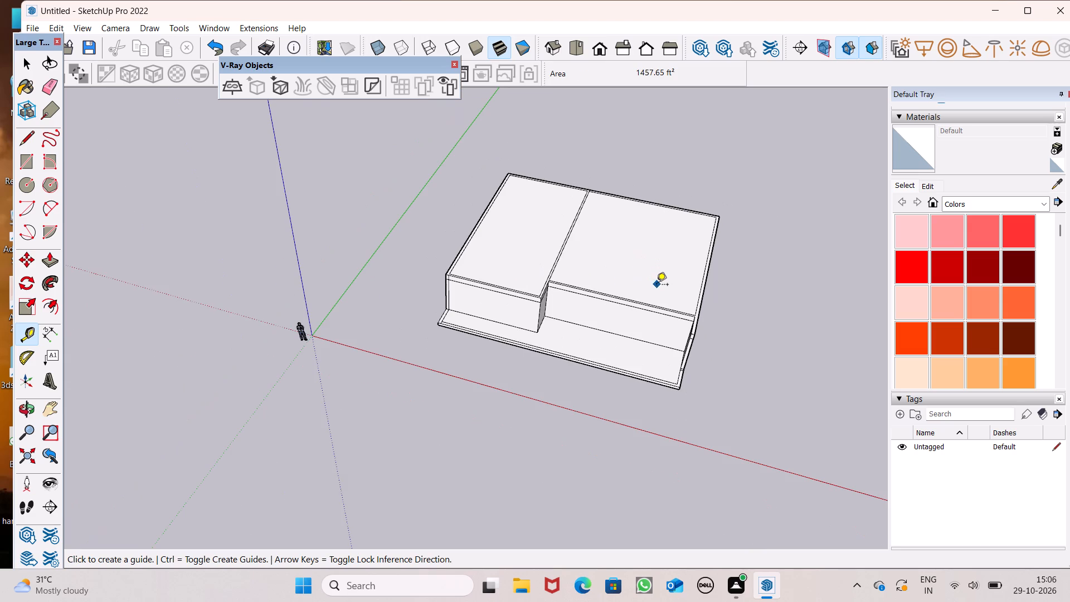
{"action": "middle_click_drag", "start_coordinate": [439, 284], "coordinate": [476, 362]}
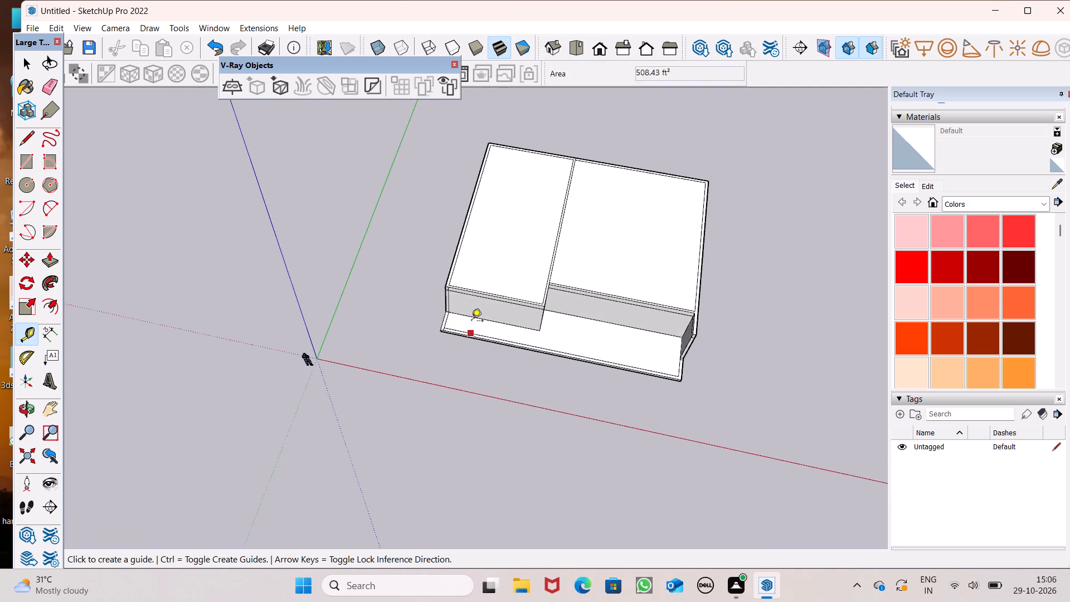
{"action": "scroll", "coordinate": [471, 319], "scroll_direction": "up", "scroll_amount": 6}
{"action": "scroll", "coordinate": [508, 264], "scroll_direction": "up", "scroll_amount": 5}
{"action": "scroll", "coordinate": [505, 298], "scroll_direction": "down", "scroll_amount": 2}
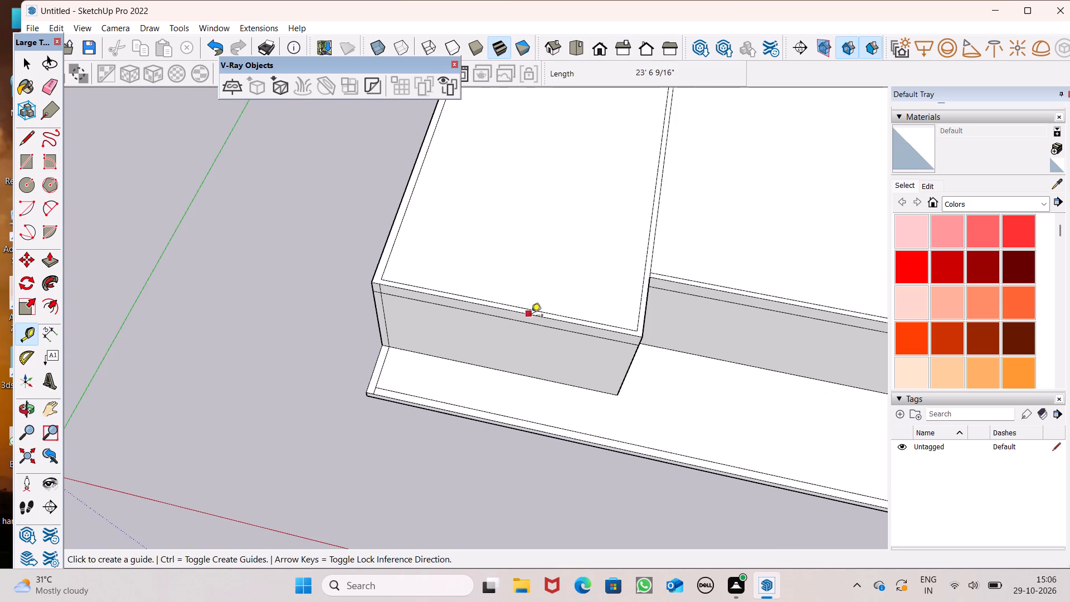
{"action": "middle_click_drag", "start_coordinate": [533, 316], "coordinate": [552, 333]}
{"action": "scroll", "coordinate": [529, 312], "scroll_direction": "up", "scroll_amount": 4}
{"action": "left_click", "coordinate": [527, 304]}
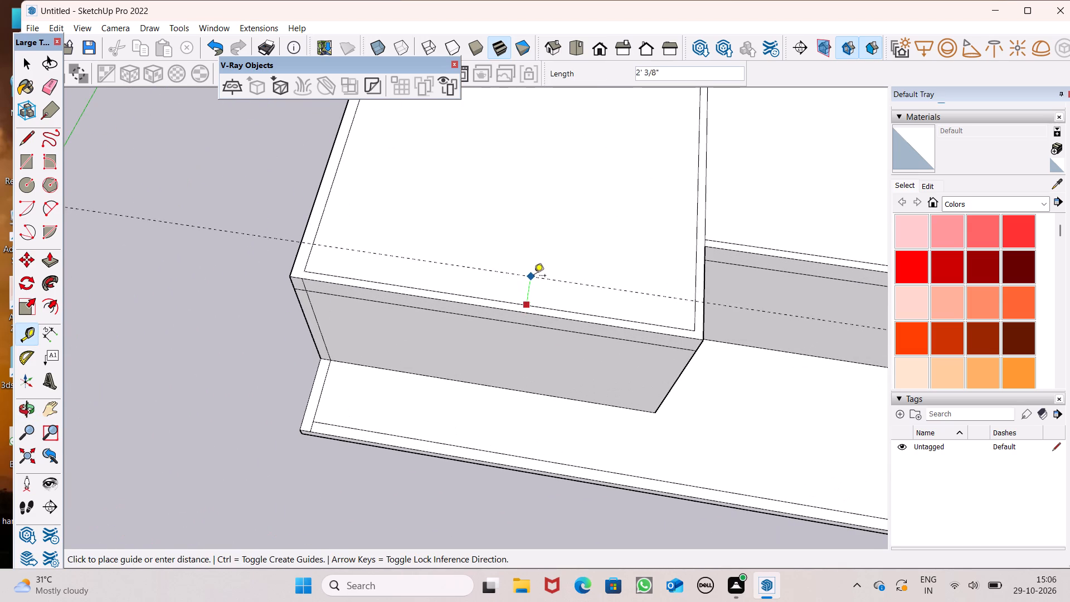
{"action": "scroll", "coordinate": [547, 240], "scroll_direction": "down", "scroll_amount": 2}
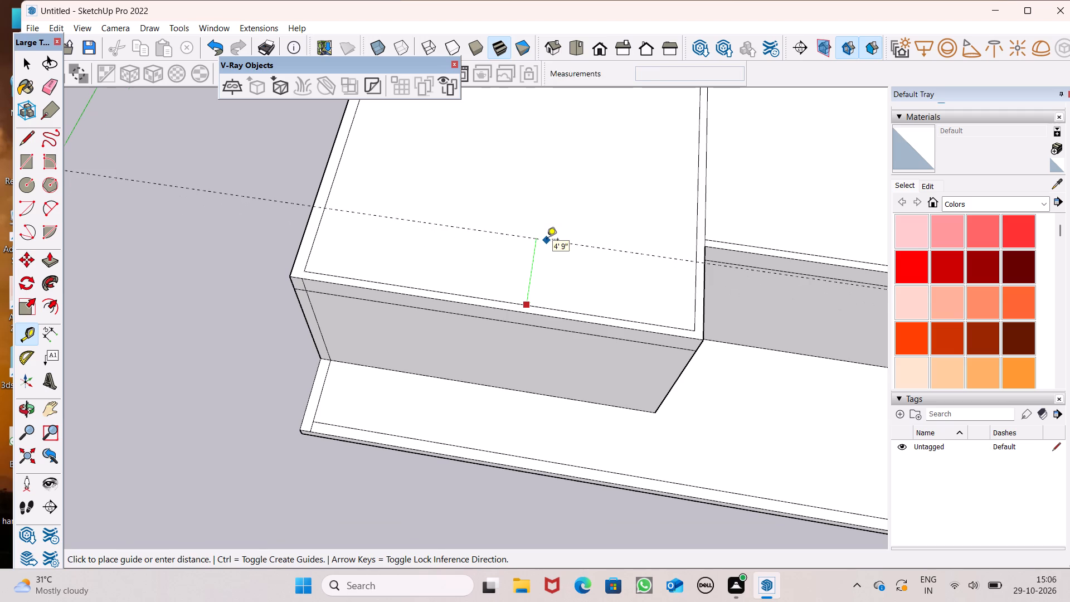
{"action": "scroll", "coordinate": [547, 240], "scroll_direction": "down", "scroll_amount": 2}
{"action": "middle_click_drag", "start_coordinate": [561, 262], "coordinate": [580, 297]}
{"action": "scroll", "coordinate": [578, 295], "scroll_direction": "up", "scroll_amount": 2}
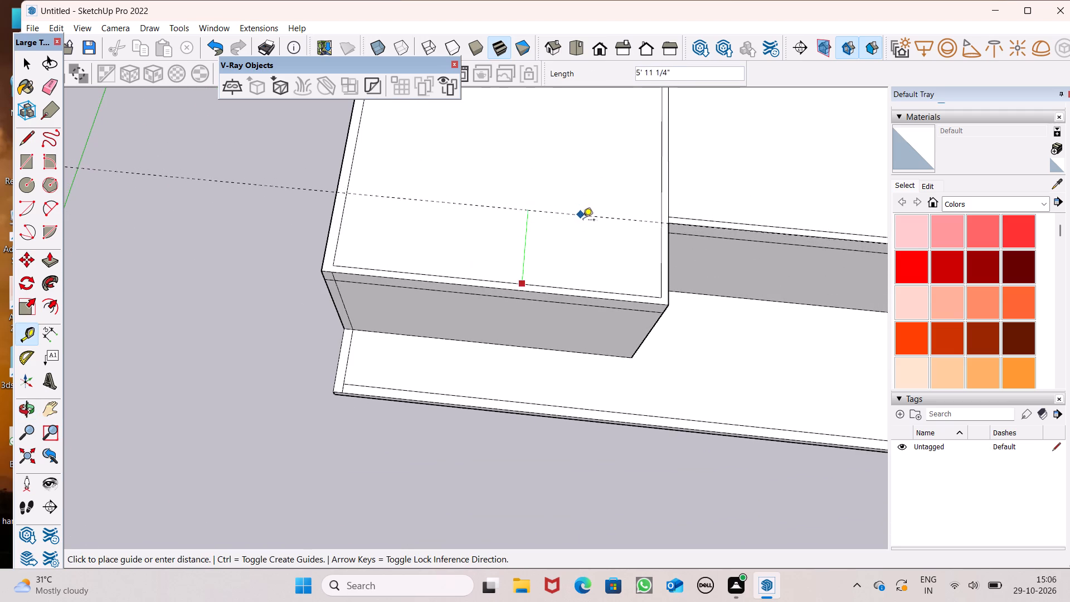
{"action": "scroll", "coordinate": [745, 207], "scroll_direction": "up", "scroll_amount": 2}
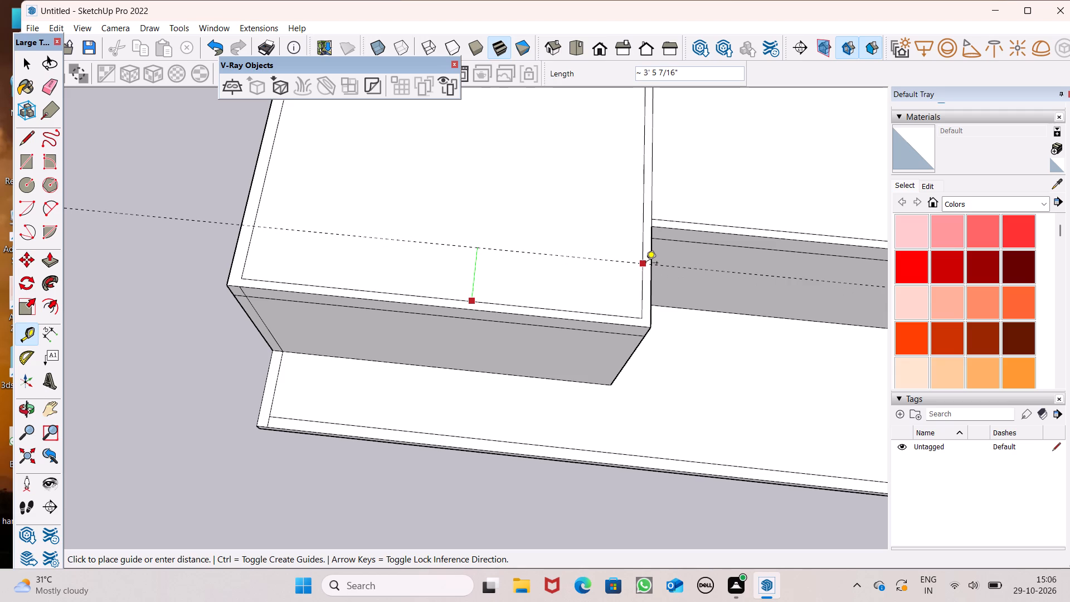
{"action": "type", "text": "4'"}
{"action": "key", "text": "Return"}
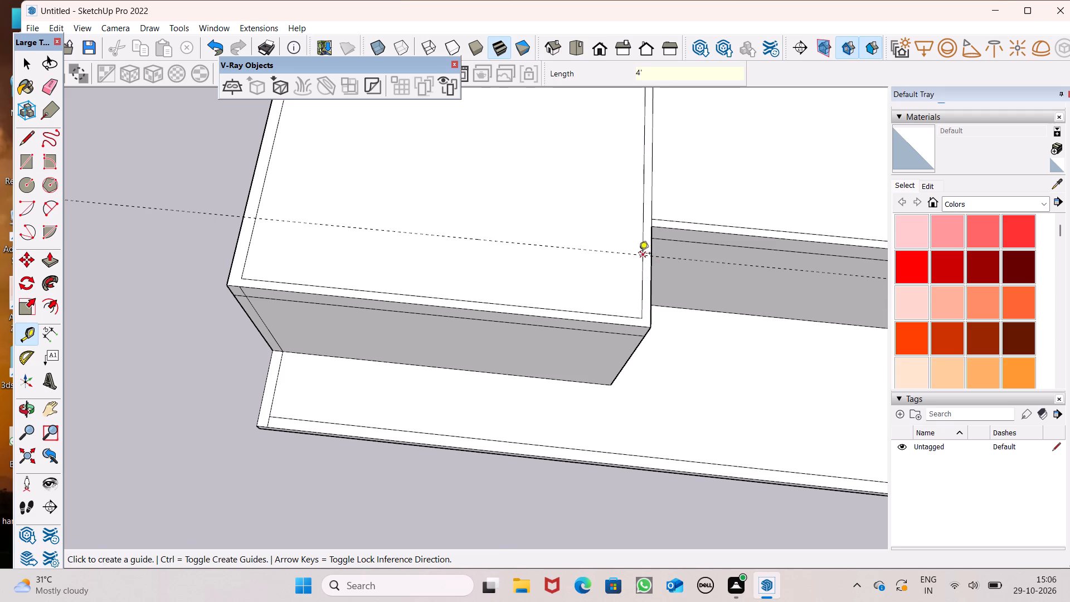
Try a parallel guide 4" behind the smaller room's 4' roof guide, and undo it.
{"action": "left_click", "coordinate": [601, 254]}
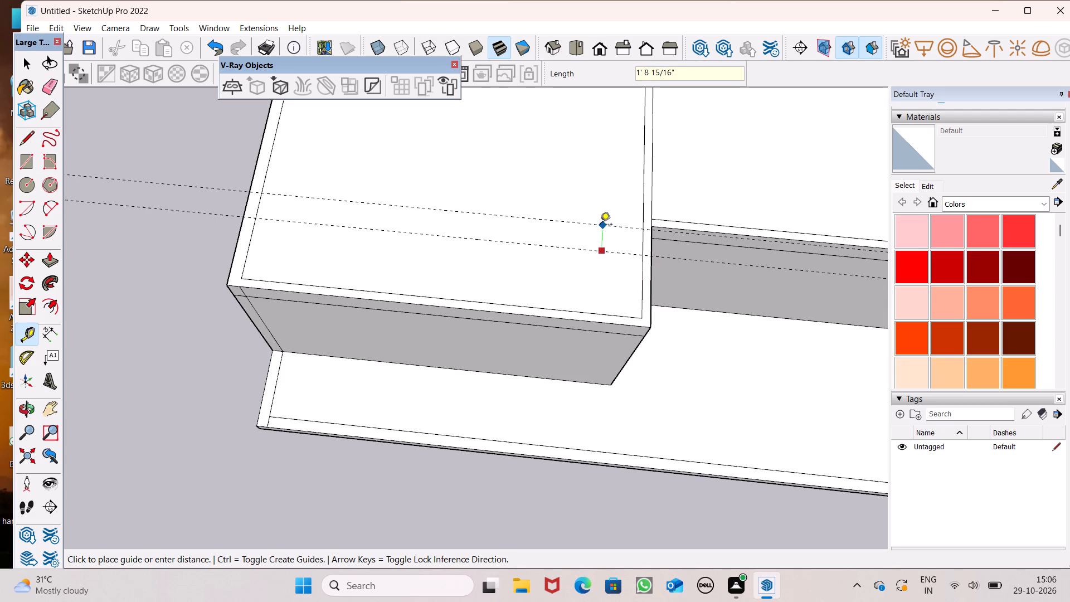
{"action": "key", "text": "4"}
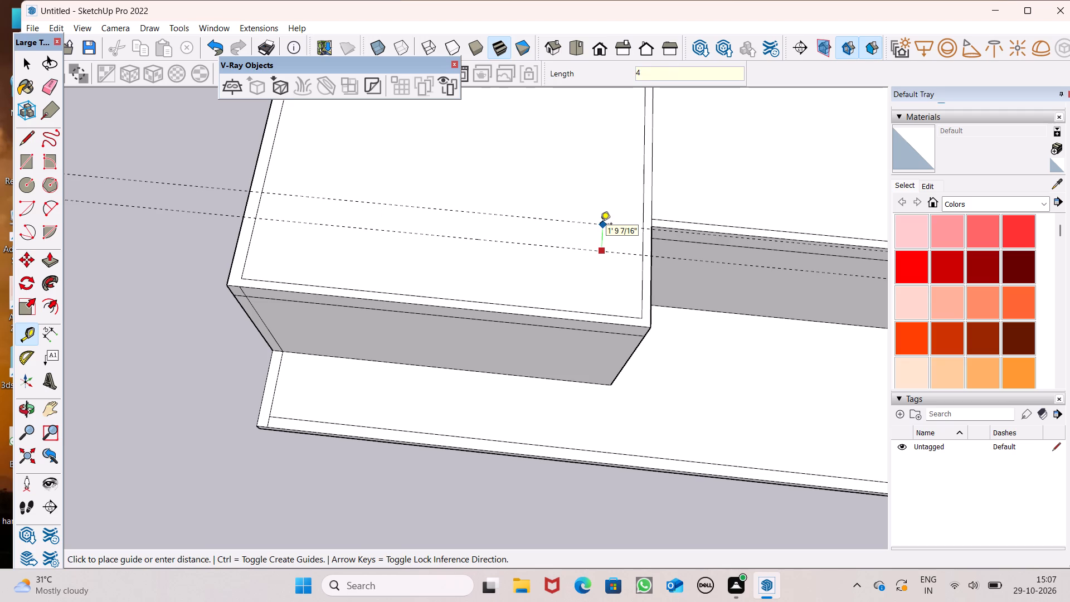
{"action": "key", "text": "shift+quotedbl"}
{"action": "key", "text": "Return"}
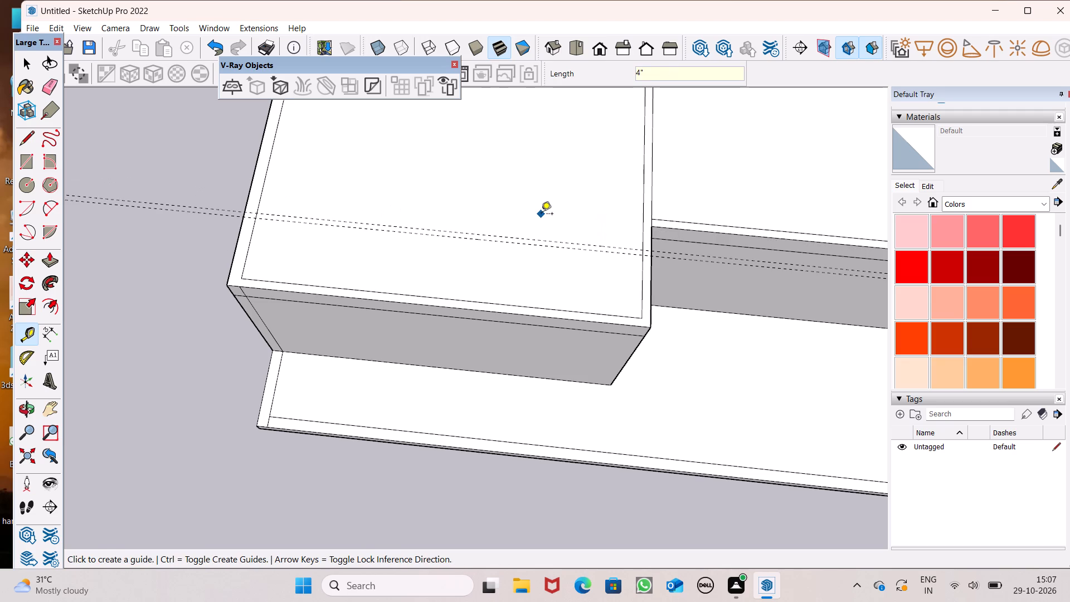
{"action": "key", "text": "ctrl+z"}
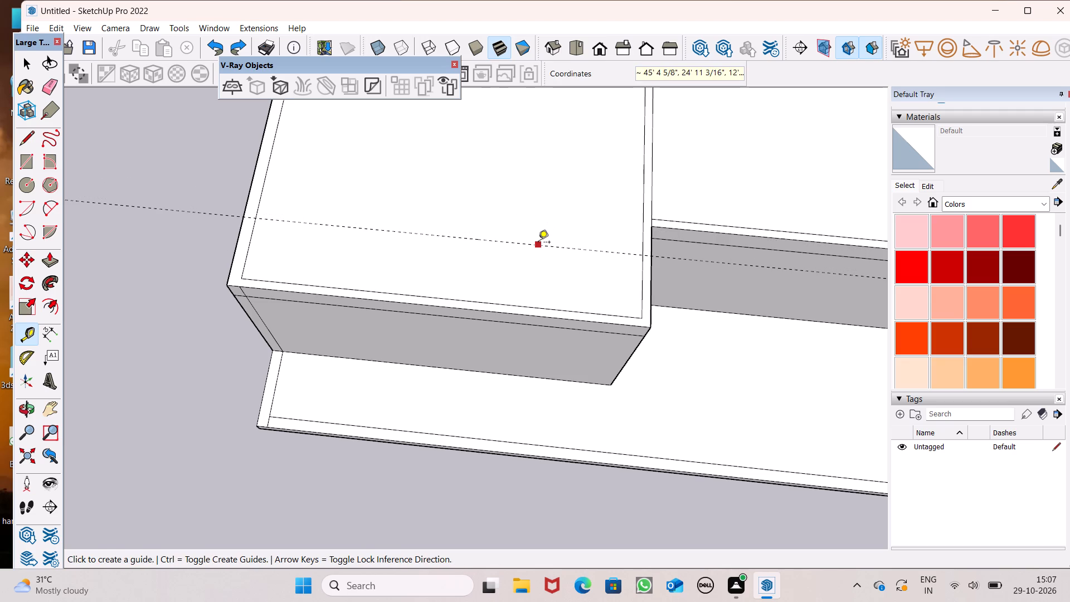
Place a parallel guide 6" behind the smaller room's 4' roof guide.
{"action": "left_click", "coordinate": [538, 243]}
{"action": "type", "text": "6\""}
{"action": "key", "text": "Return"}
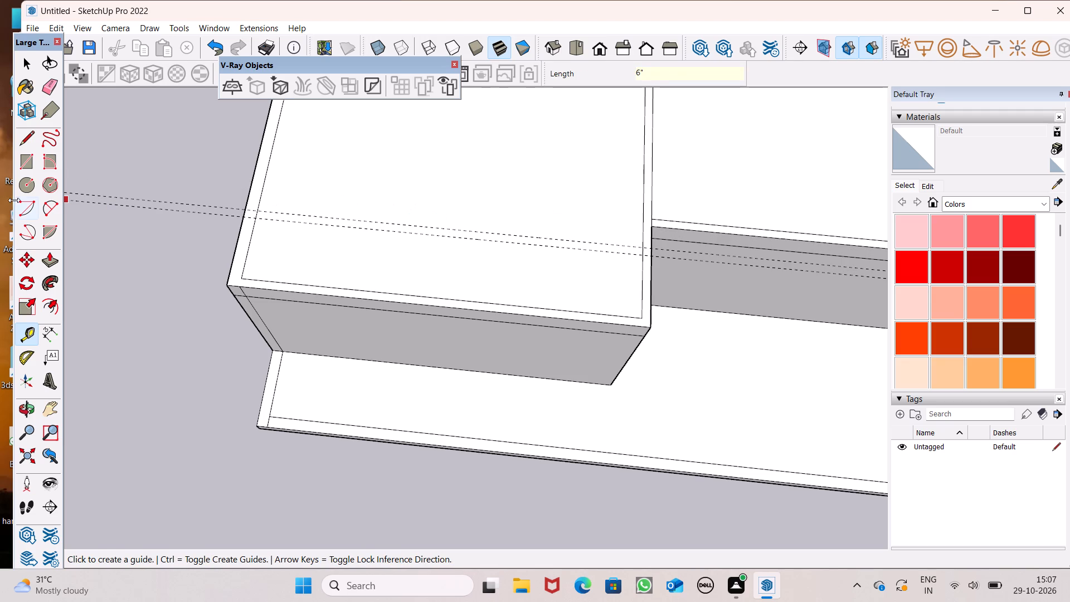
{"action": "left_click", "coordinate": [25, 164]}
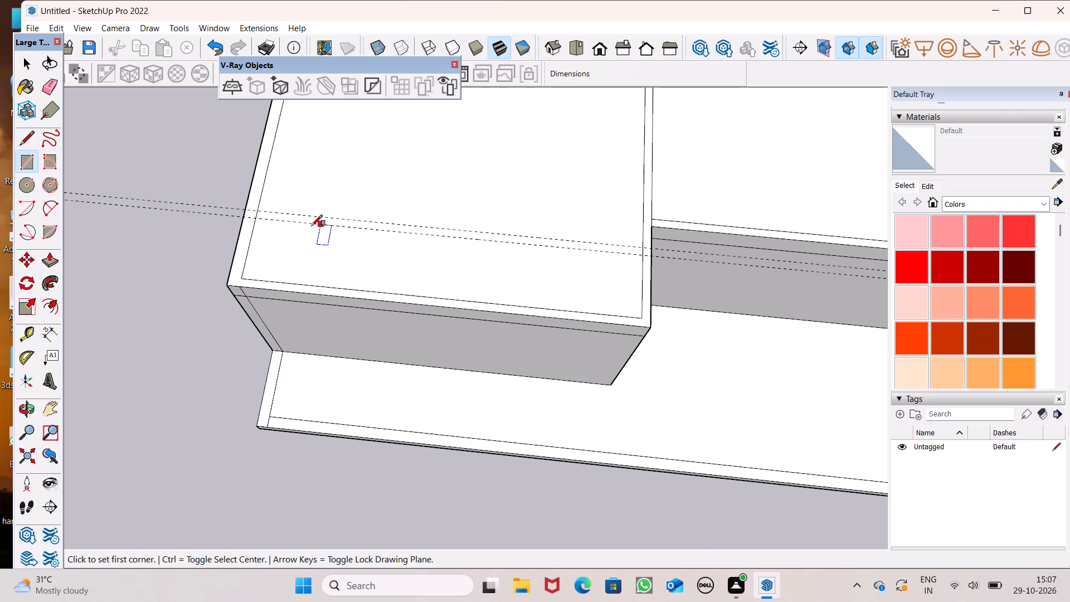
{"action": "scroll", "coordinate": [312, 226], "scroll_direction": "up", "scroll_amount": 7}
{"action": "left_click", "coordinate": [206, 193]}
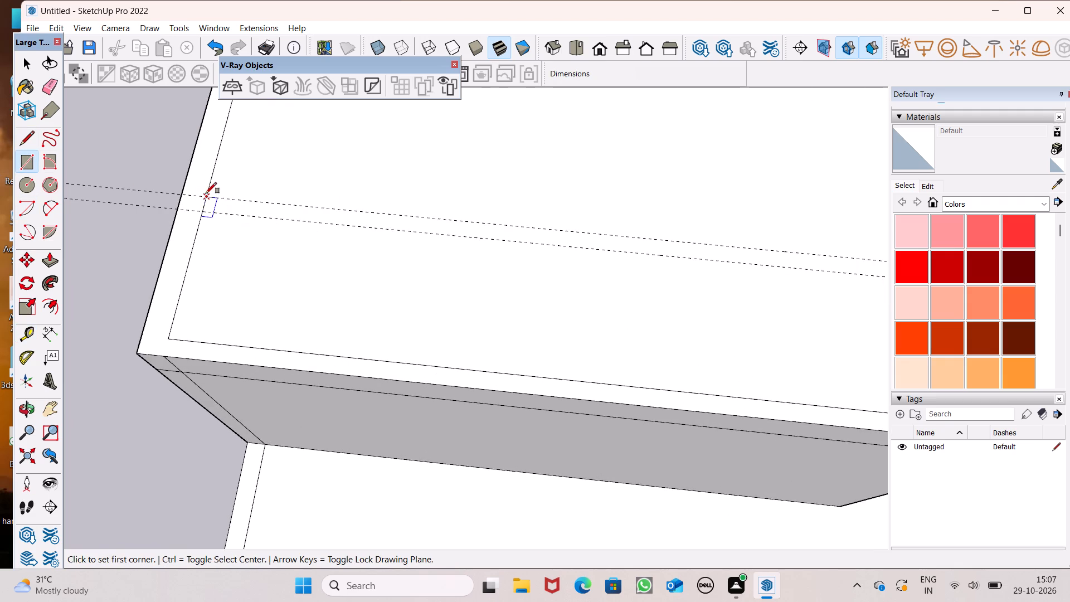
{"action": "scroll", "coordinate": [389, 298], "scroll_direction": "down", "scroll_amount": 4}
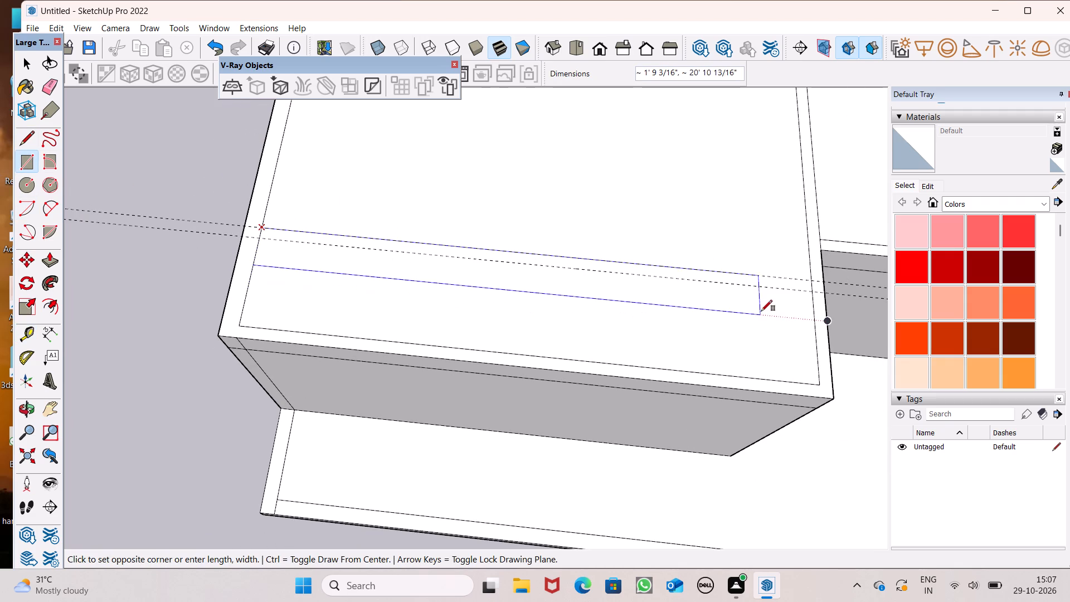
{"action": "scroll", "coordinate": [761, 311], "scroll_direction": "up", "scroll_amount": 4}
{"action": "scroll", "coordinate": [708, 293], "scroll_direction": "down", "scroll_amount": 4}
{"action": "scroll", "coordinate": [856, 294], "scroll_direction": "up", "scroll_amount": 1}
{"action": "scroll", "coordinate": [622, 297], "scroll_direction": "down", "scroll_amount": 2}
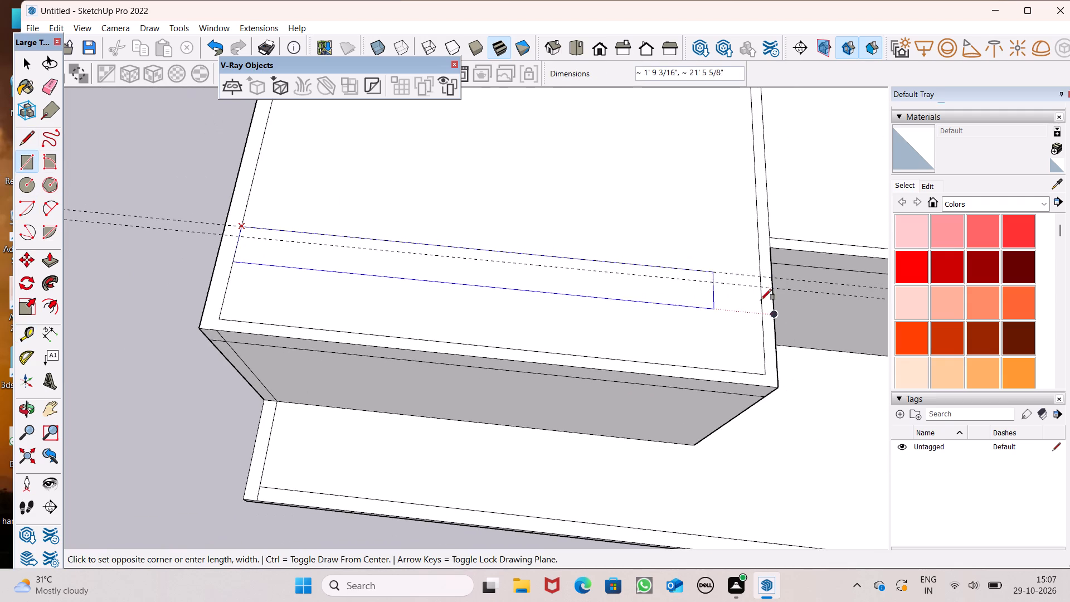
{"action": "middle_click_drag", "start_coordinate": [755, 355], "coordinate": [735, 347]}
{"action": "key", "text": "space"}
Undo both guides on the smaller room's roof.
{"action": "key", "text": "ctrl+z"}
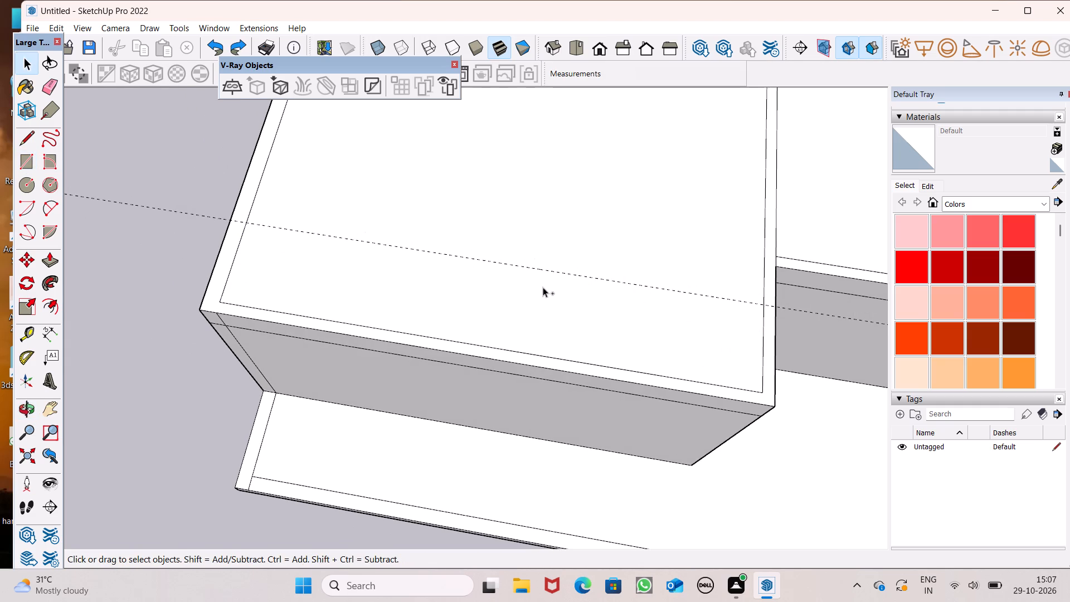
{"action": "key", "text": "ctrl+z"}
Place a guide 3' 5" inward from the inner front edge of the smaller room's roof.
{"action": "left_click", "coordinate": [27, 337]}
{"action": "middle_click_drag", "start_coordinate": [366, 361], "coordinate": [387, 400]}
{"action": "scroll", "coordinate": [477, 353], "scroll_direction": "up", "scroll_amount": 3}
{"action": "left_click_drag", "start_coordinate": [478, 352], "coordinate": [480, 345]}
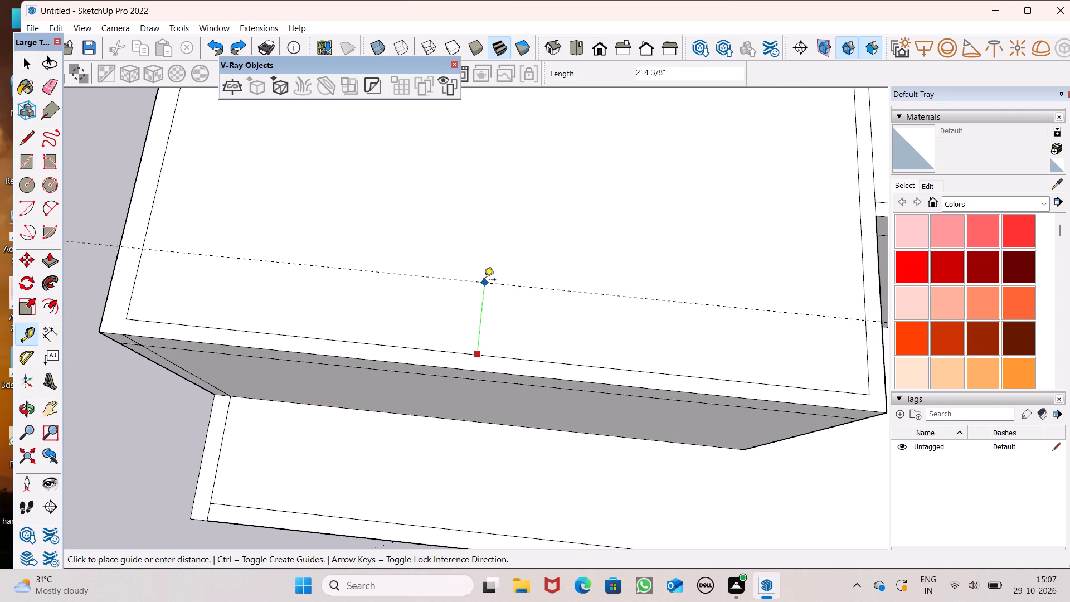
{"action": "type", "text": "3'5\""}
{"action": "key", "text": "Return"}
Measure from the guide's crossing with the shared wall's inner roof edge to the smaller roof's inner front corner, without keeping a dimension.
{"action": "scroll", "coordinate": [408, 274], "scroll_direction": "down", "scroll_amount": 6}
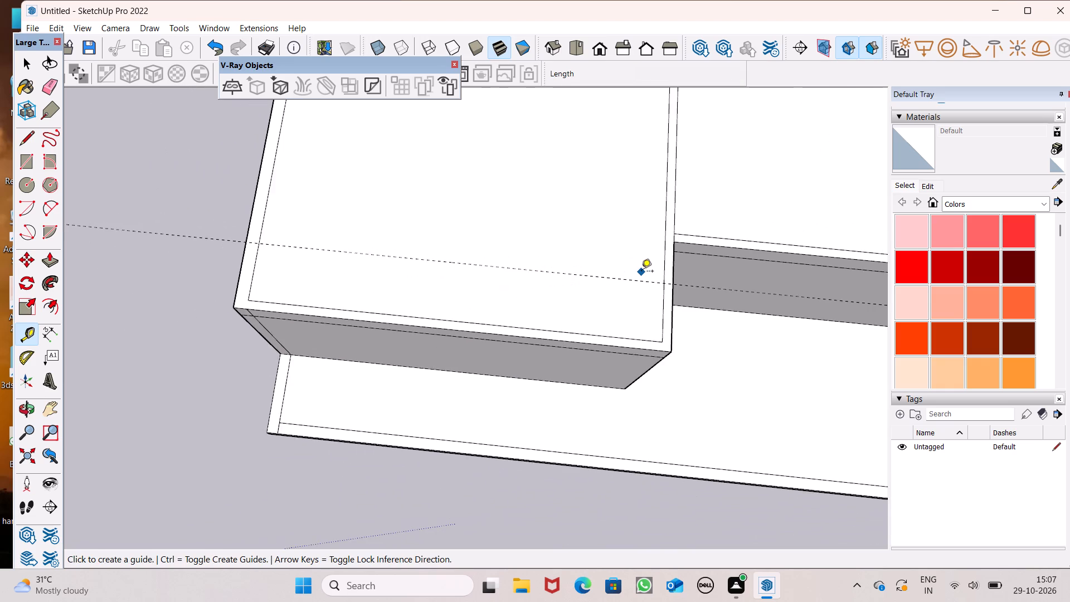
{"action": "scroll", "coordinate": [641, 272], "scroll_direction": "down", "scroll_amount": 1}
{"action": "scroll", "coordinate": [641, 272], "scroll_direction": "up", "scroll_amount": 2}
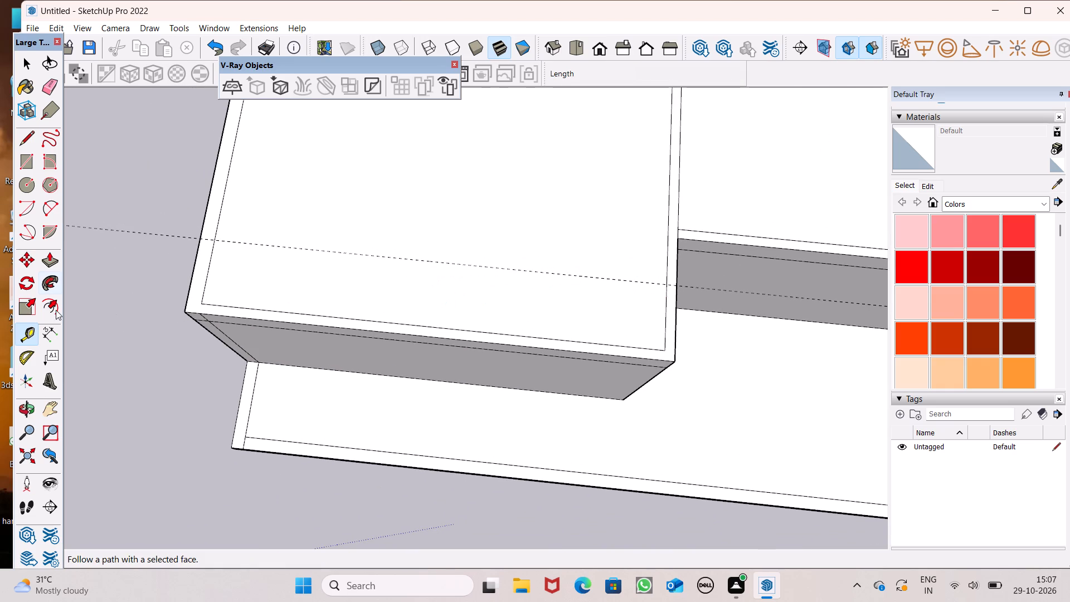
{"action": "left_click", "coordinate": [45, 336]}
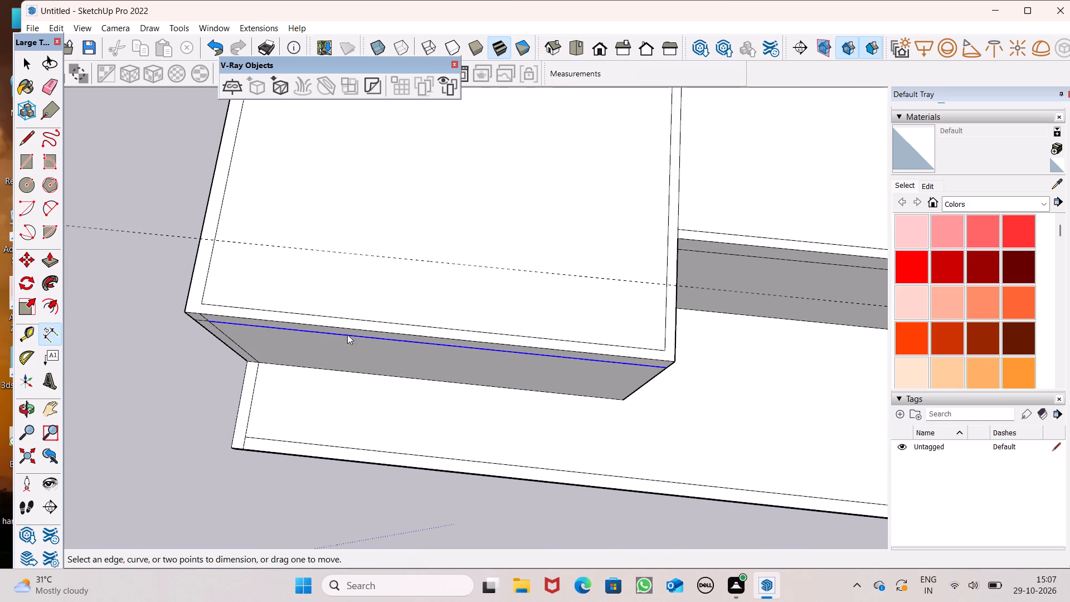
{"action": "left_click", "coordinate": [667, 287]}
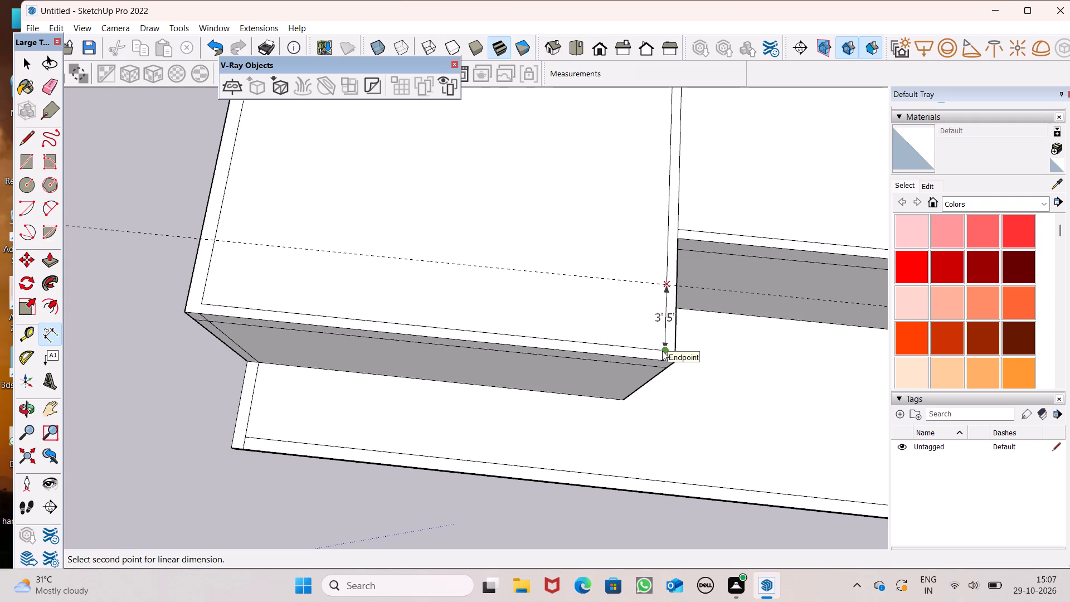
{"action": "key", "text": "space"}
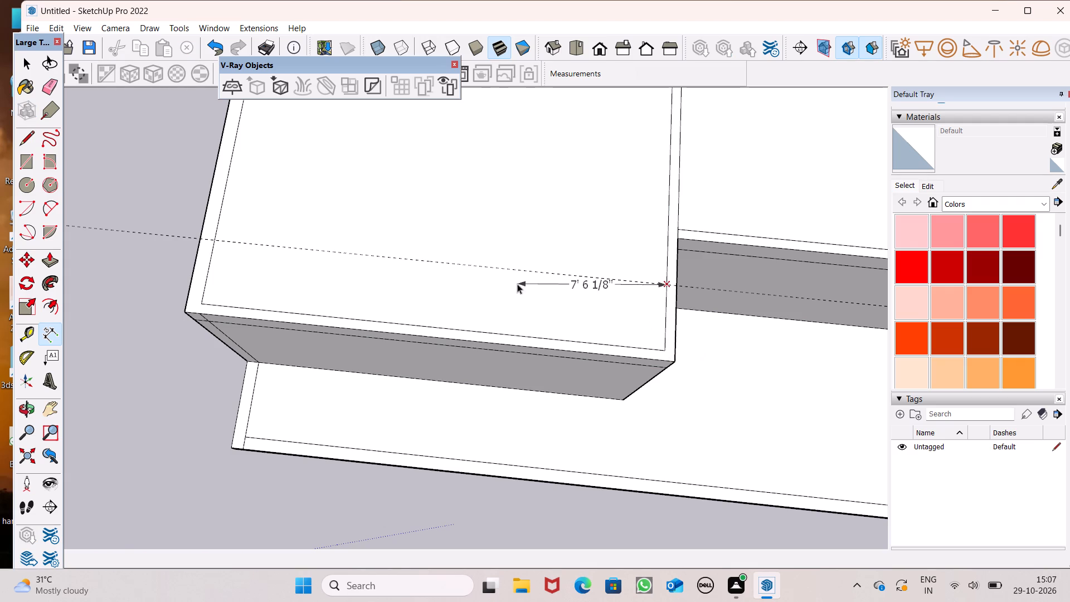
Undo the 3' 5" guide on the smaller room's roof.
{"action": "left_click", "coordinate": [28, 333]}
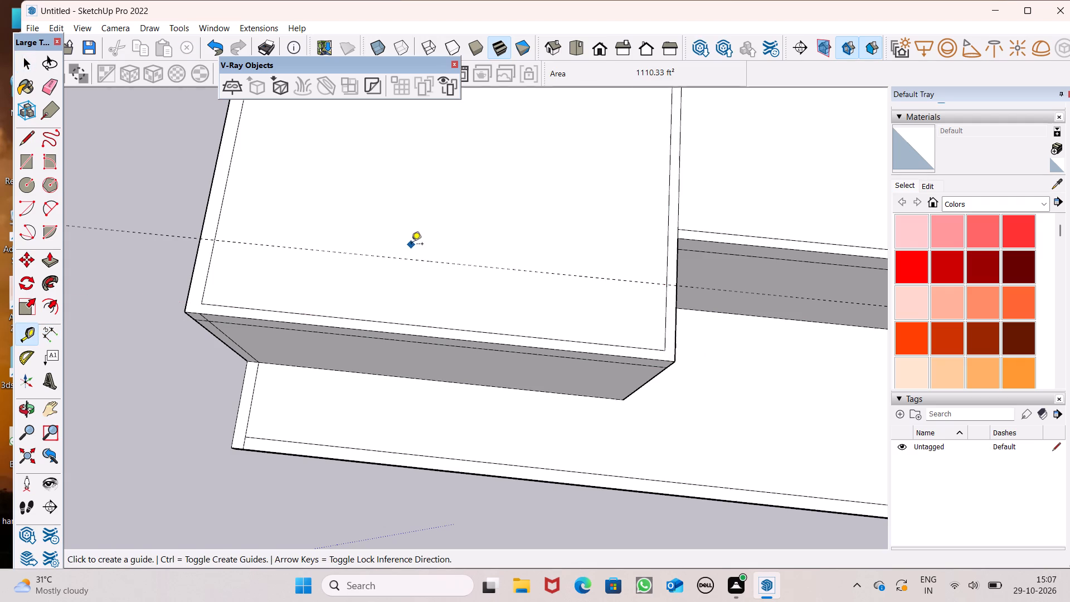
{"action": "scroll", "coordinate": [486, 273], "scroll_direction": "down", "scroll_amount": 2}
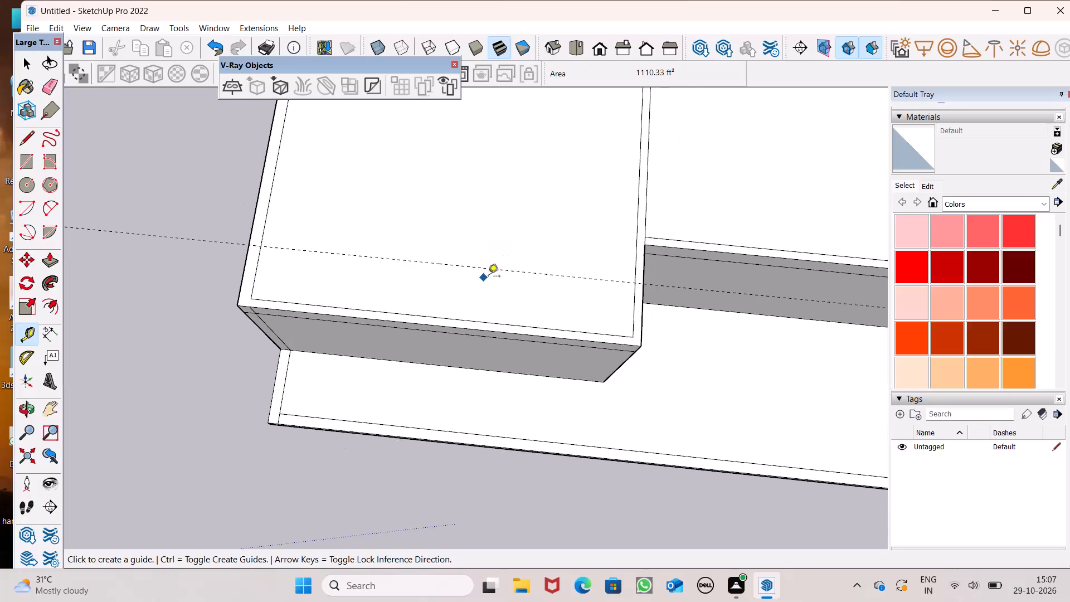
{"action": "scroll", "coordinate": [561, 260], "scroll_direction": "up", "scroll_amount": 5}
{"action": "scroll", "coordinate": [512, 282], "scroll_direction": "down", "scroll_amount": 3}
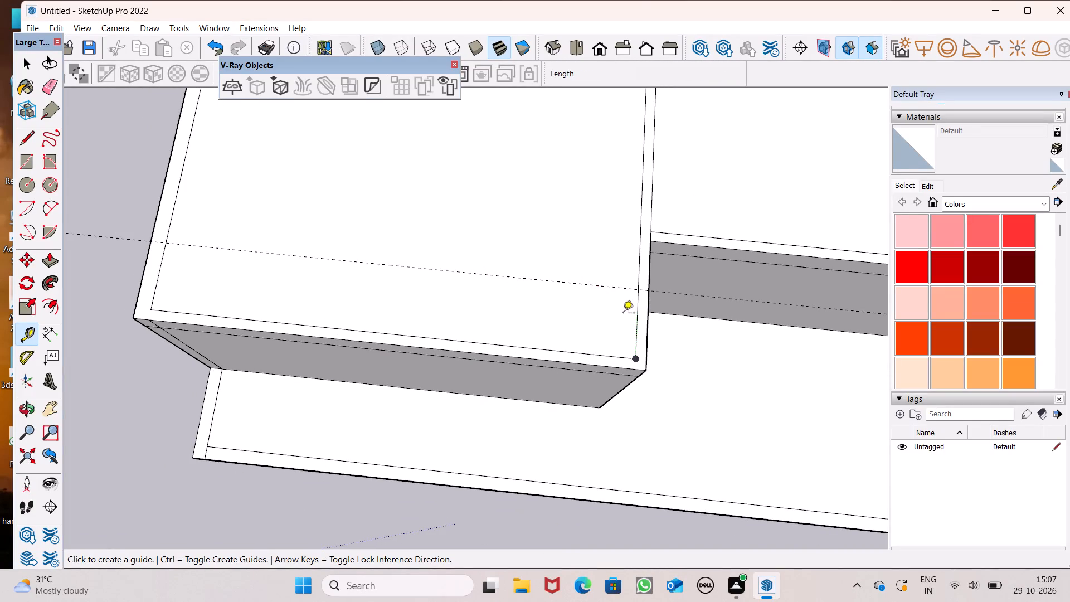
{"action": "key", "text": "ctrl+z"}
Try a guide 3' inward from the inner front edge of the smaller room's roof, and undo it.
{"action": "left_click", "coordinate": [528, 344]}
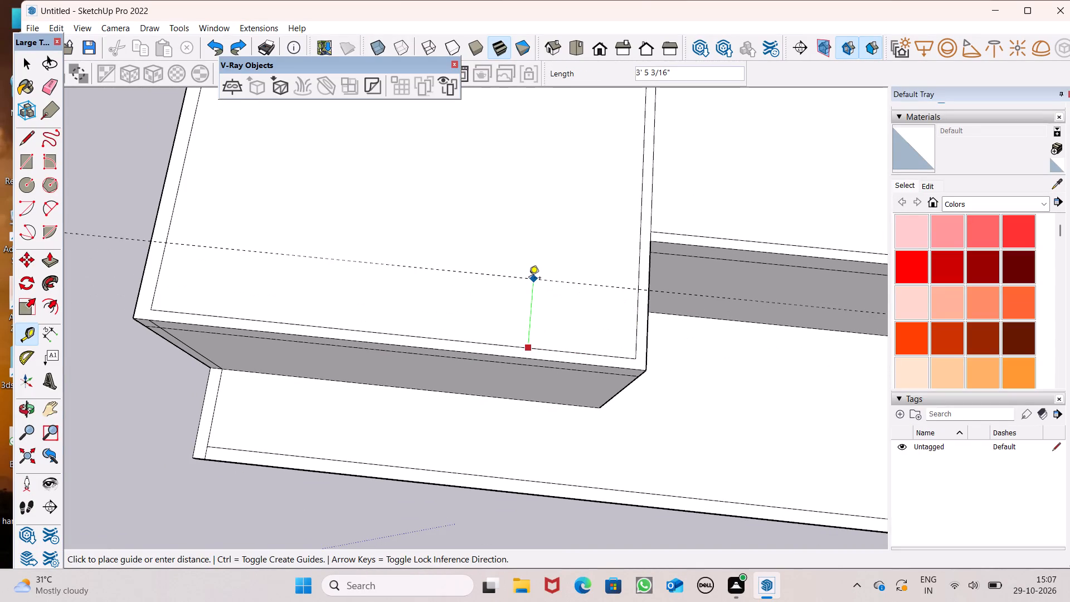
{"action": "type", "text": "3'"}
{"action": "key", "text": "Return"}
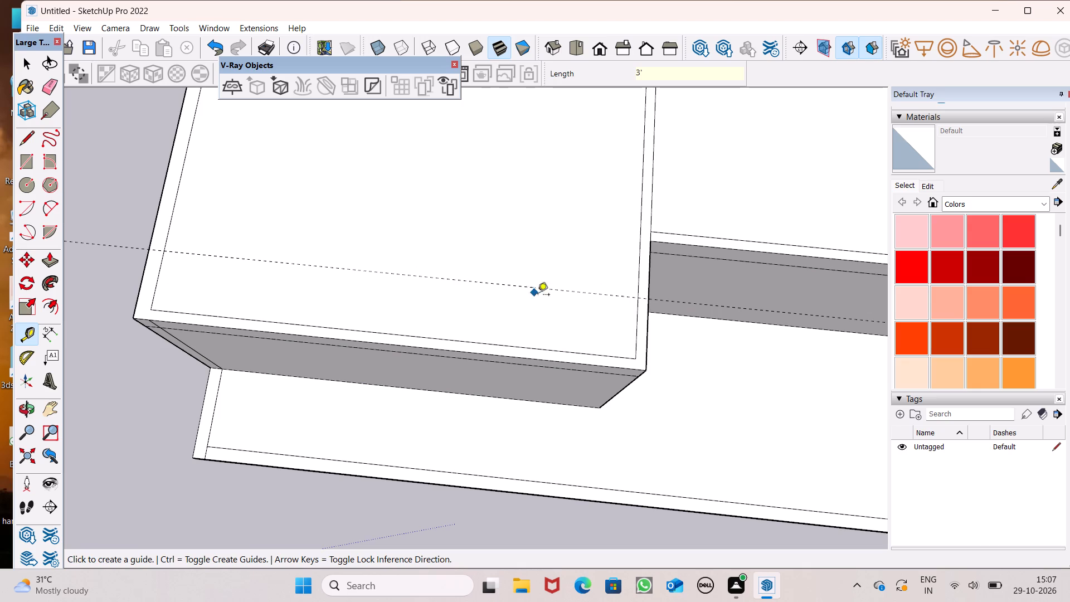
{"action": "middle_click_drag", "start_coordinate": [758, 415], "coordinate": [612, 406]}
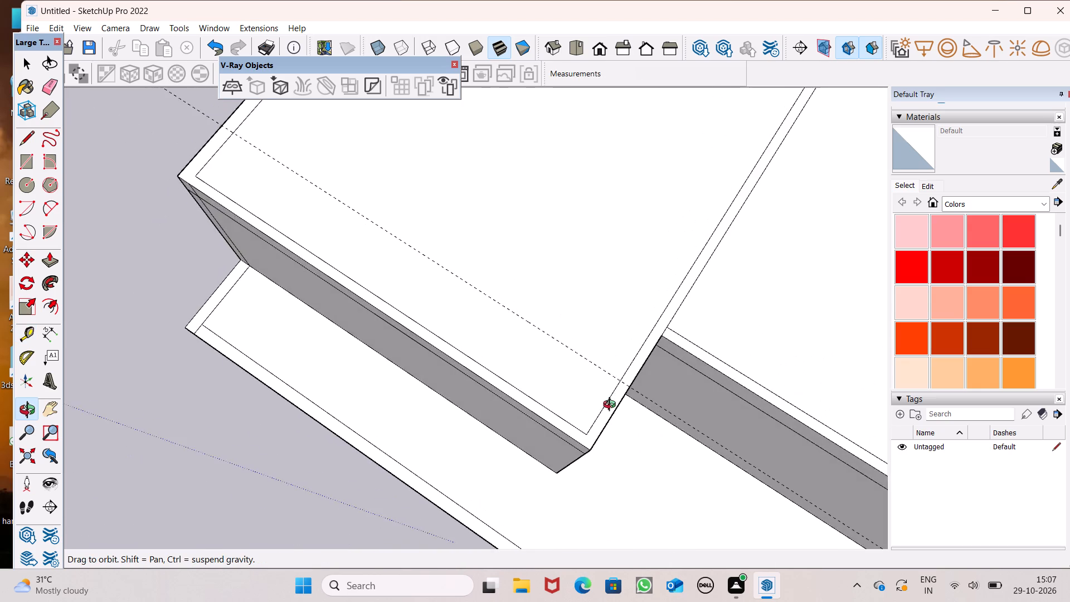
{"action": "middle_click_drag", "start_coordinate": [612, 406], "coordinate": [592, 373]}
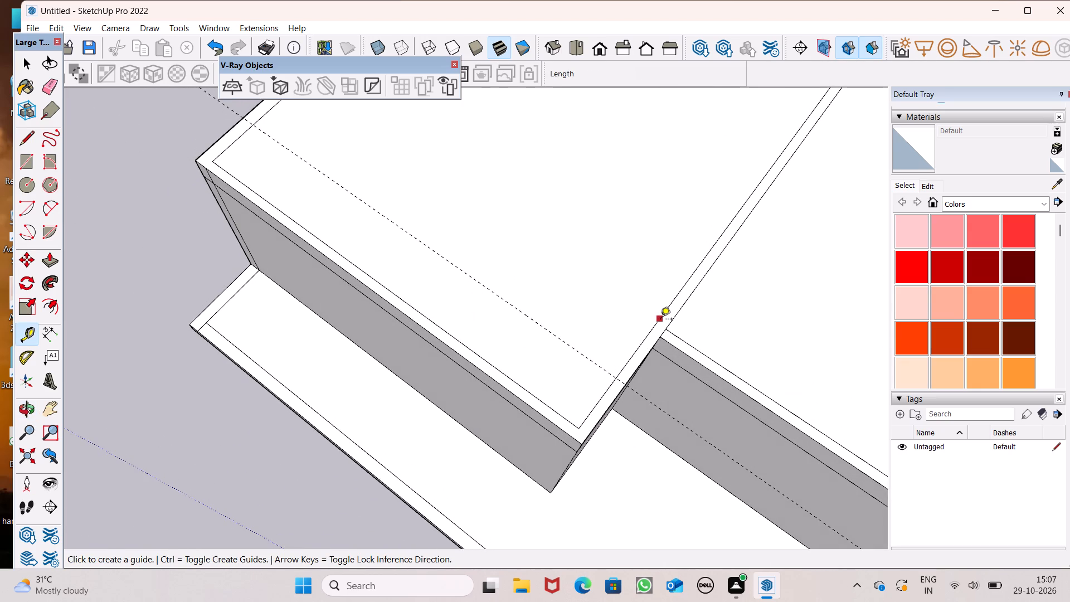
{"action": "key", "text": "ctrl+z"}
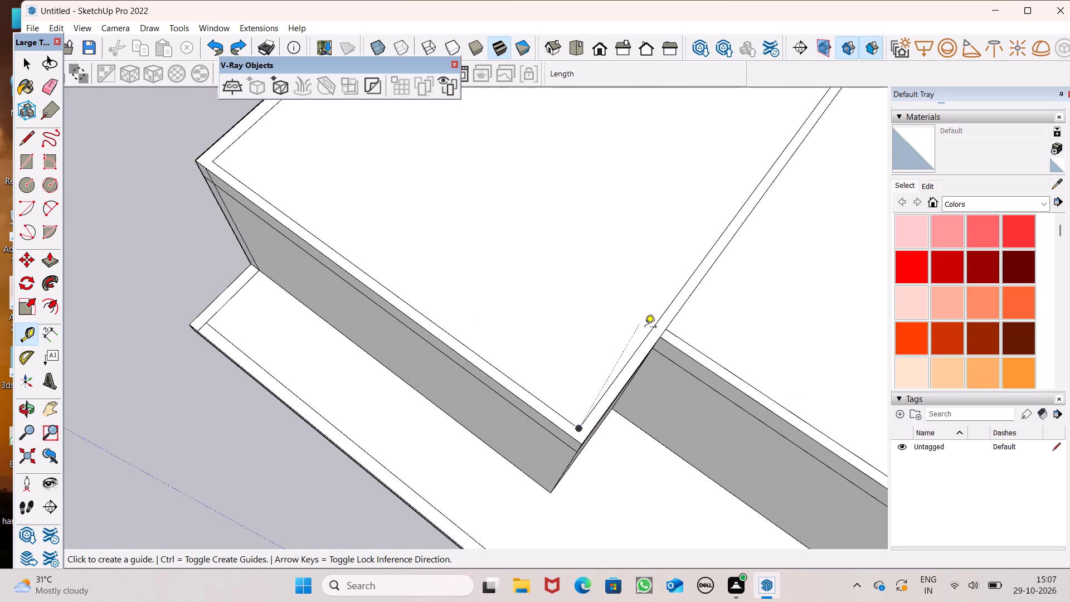
Draw a 6" line across the shared wall's roof strip, extending the larger roof's inner front edge to the smaller roof's inner edge.
{"action": "middle_click_drag", "start_coordinate": [508, 376], "coordinate": [682, 460]}
{"action": "left_click", "coordinate": [30, 136]}
{"action": "scroll", "coordinate": [499, 182], "scroll_direction": "down", "scroll_amount": 3}
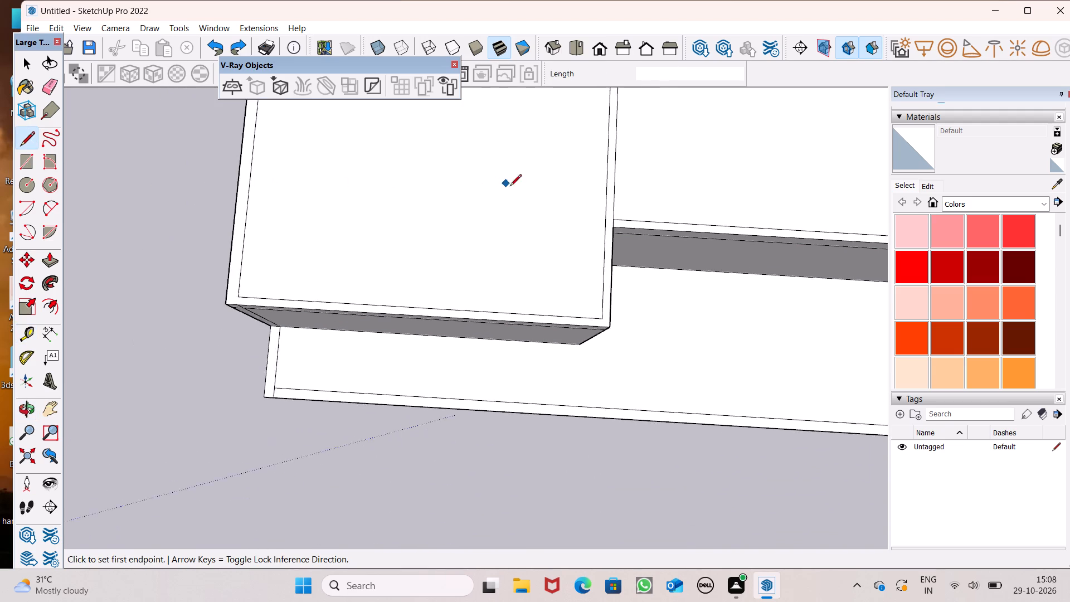
{"action": "scroll", "coordinate": [510, 187], "scroll_direction": "down", "scroll_amount": 3}
{"action": "scroll", "coordinate": [590, 204], "scroll_direction": "up", "scroll_amount": 3}
{"action": "scroll", "coordinate": [602, 213], "scroll_direction": "down", "scroll_amount": 1}
{"action": "scroll", "coordinate": [602, 213], "scroll_direction": "up", "scroll_amount": 14}
{"action": "left_click", "coordinate": [591, 206]}
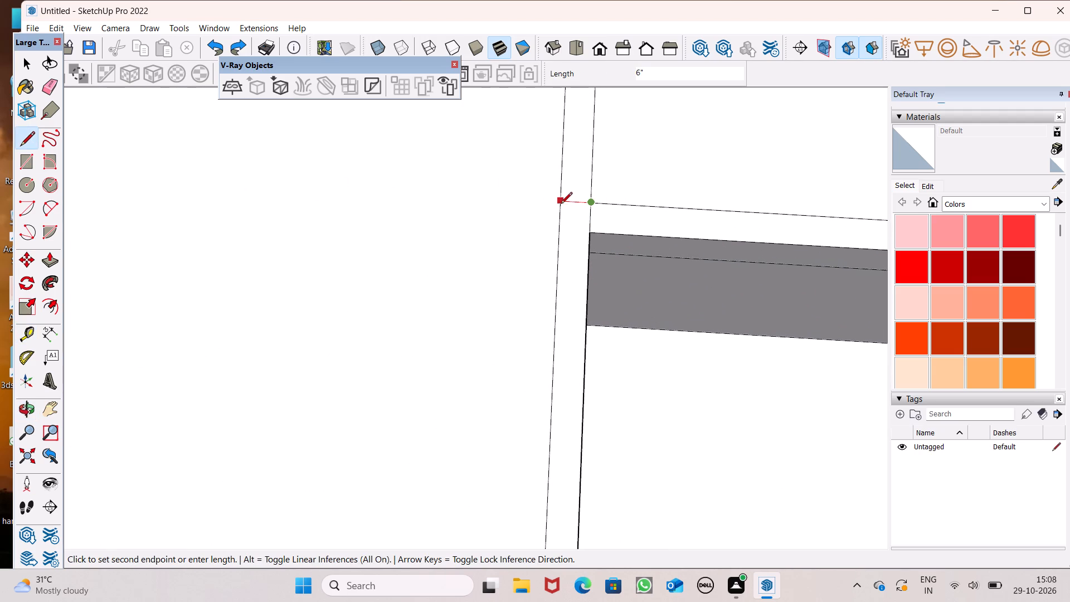
{"action": "left_click", "coordinate": [559, 204]}
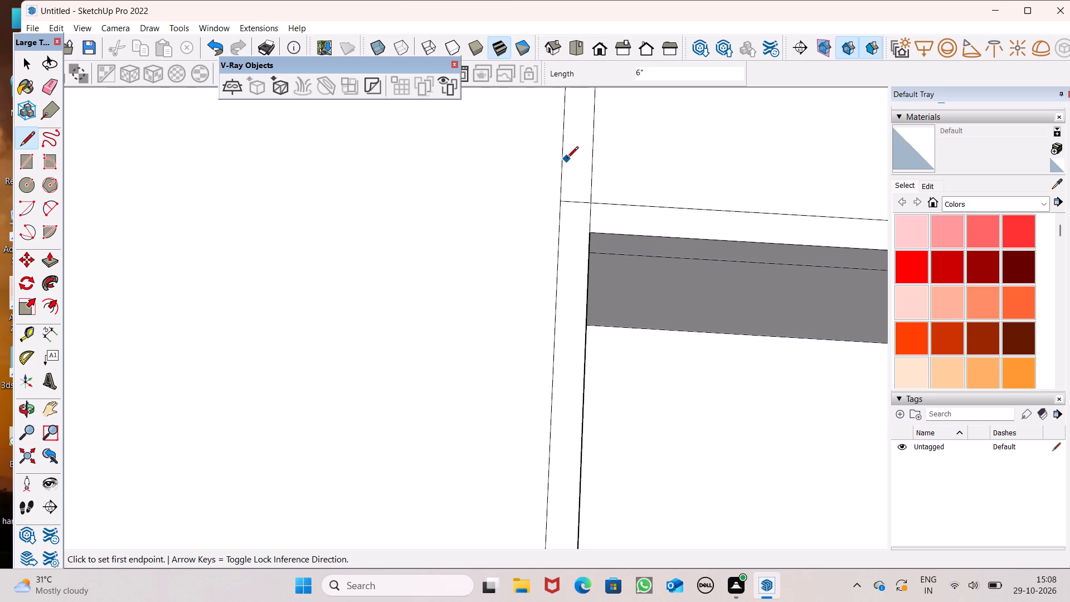
Continue that line straight across the smaller room's roof, parallel to the red axis, through the opposite inner edge to the outer edge.
{"action": "scroll", "coordinate": [682, 189], "scroll_direction": "down", "scroll_amount": 5}
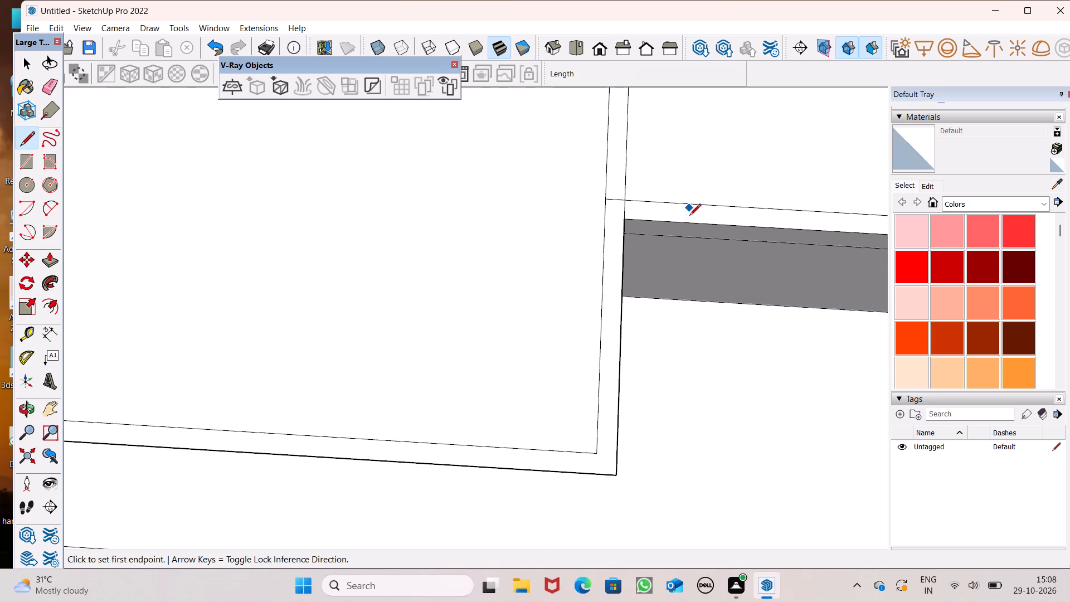
{"action": "scroll", "coordinate": [689, 250], "scroll_direction": "down", "scroll_amount": 7}
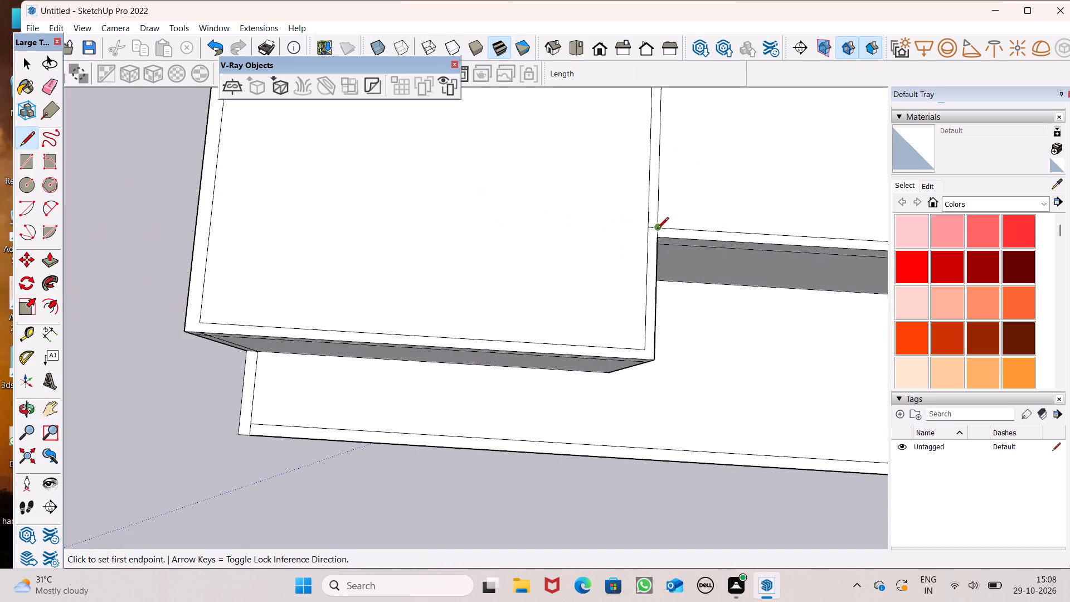
{"action": "left_click", "coordinate": [648, 229]}
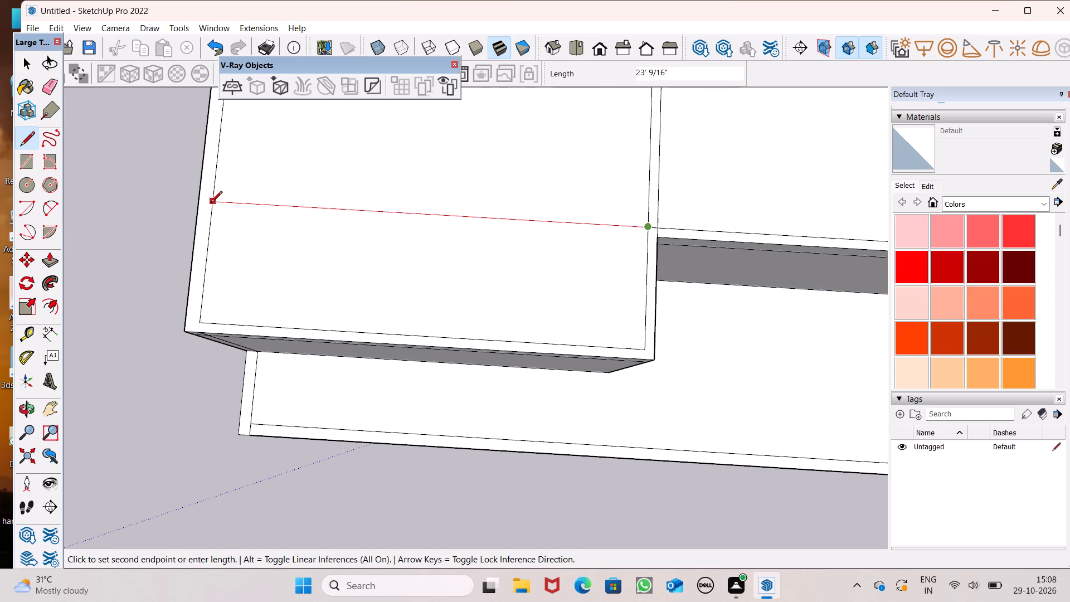
{"action": "left_click", "coordinate": [200, 202]}
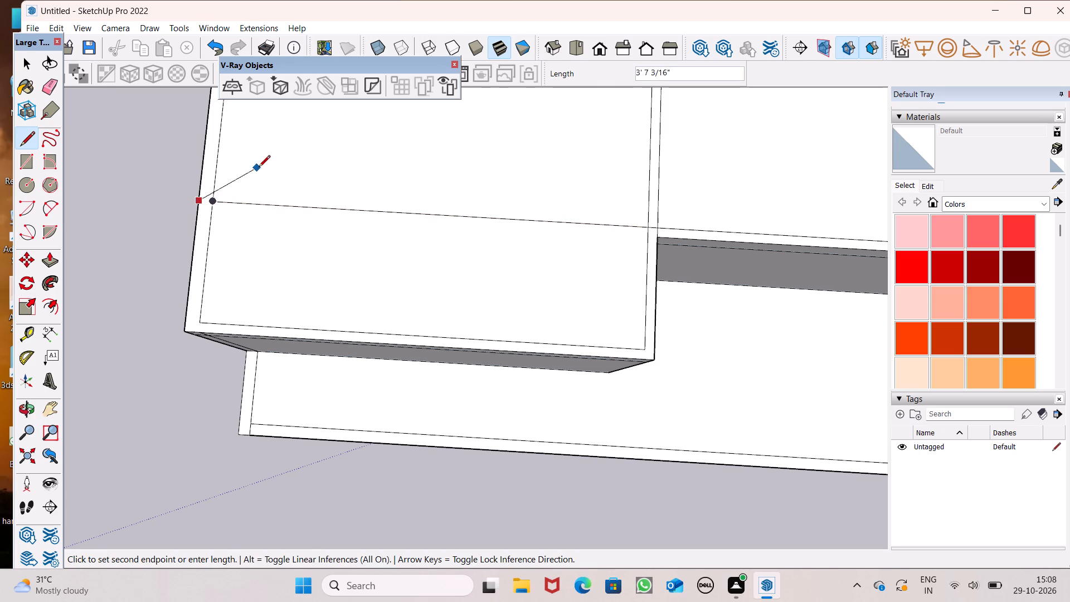
{"action": "left_click", "coordinate": [216, 201]}
{"action": "scroll", "coordinate": [500, 254], "scroll_direction": "down", "scroll_amount": 4}
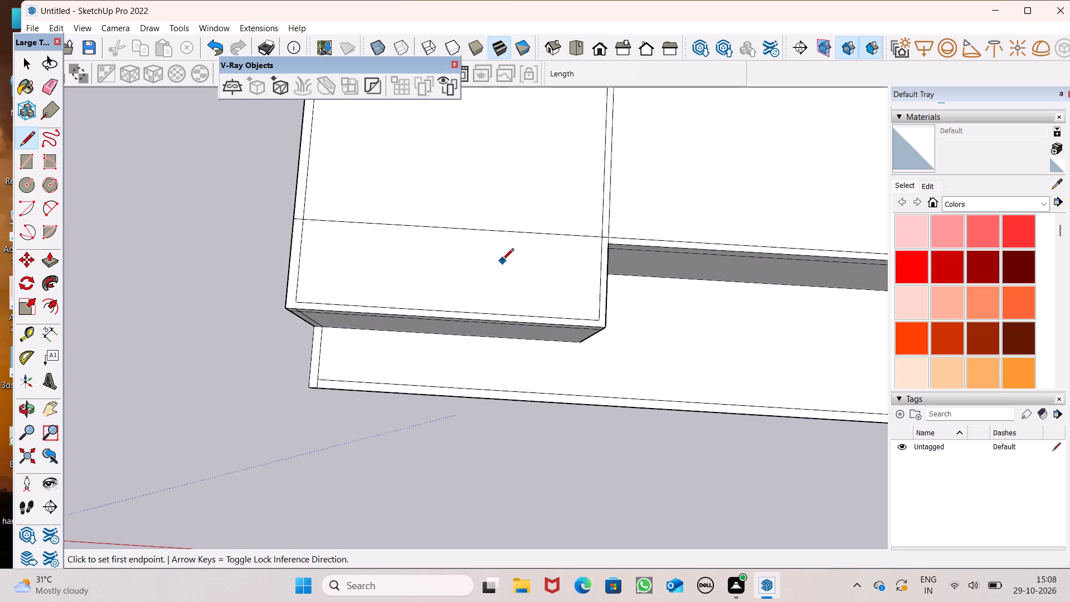
{"action": "key", "text": "space"}
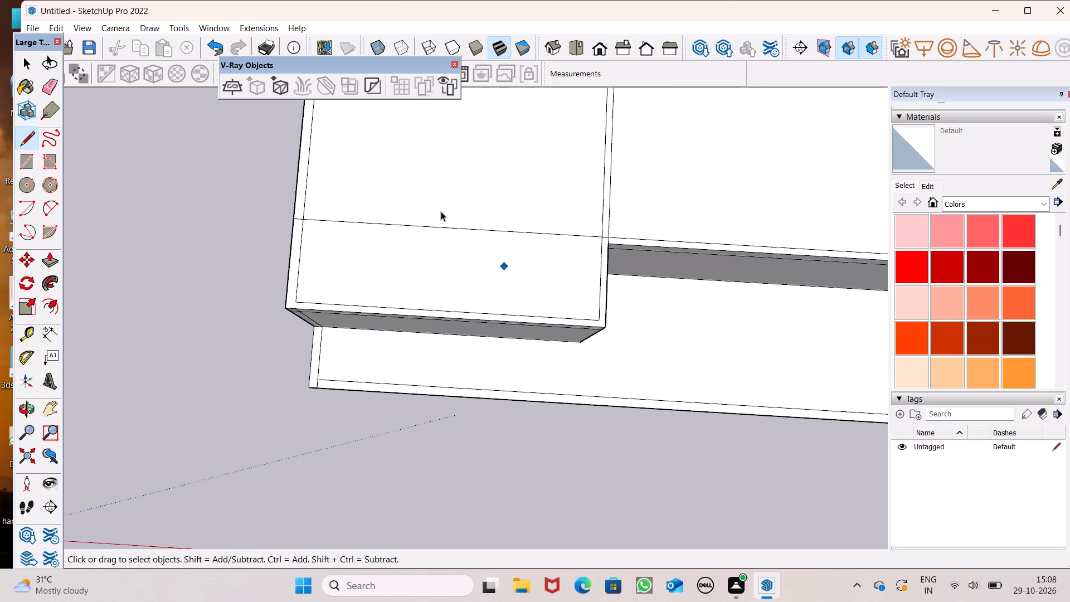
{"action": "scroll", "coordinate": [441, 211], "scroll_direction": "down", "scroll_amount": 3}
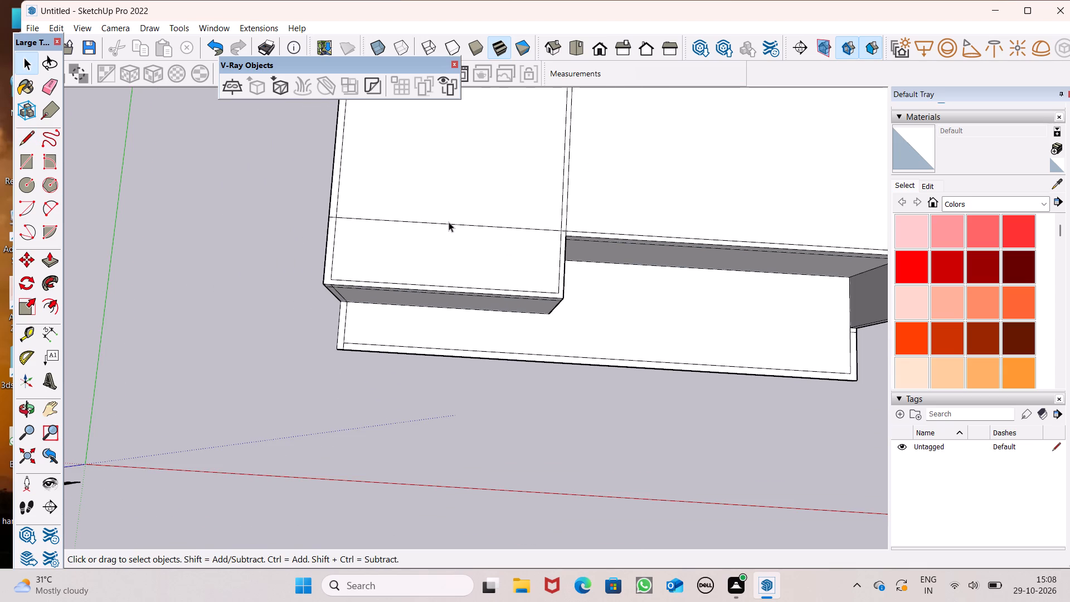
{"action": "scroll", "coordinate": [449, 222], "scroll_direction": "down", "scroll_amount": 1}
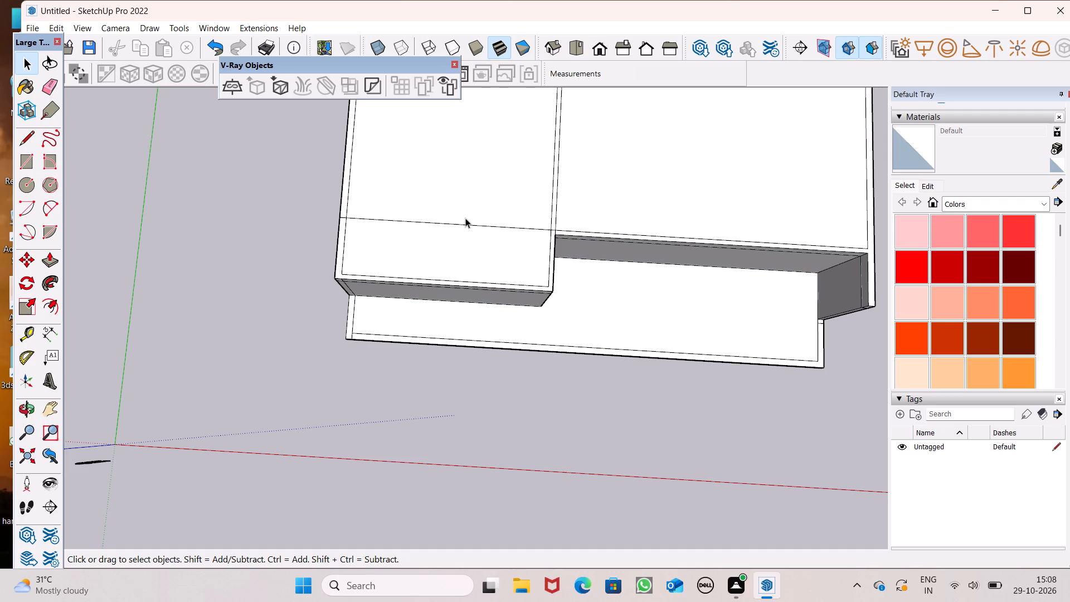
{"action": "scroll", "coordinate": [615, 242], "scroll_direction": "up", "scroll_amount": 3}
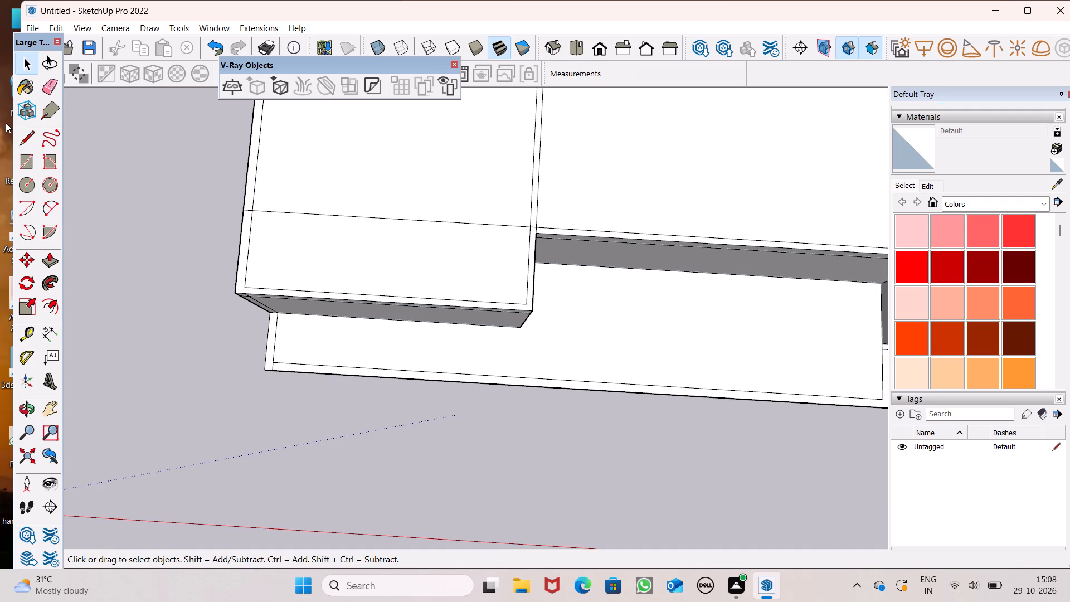
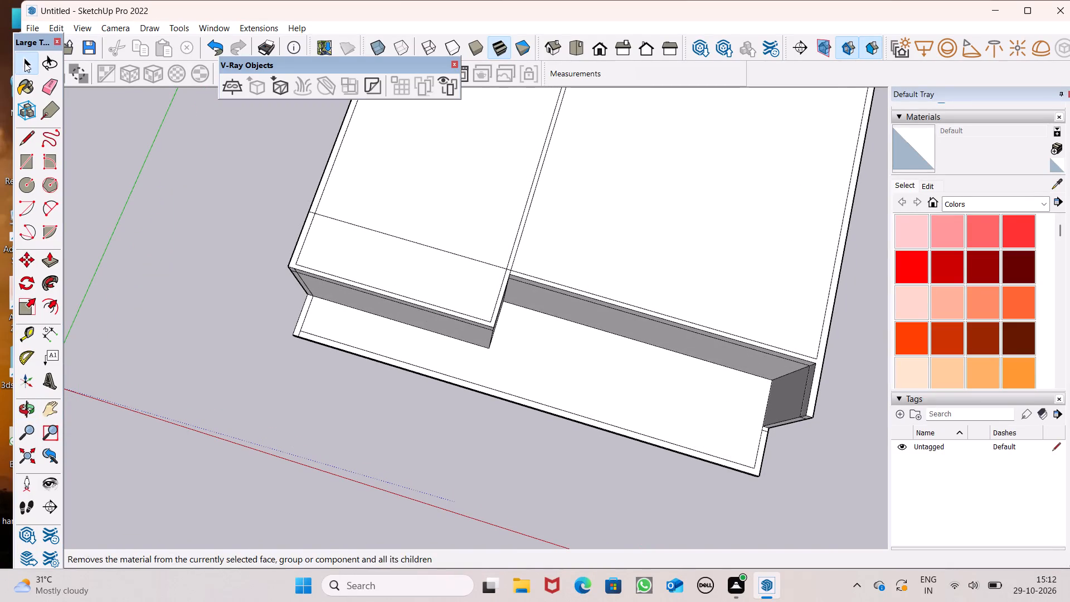
Push/Pull the U-shaped front rim of the smaller room's roof up 5'.
{"action": "middle_click_drag", "start_coordinate": [503, 309], "coordinate": [499, 295]}
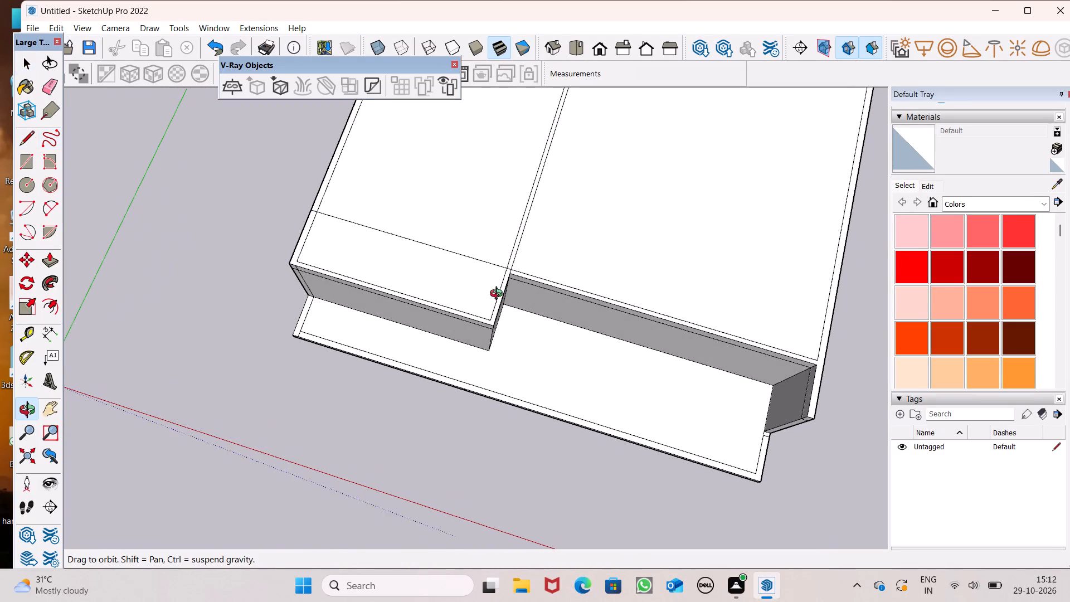
{"action": "middle_click_drag", "start_coordinate": [499, 295], "coordinate": [494, 290]}
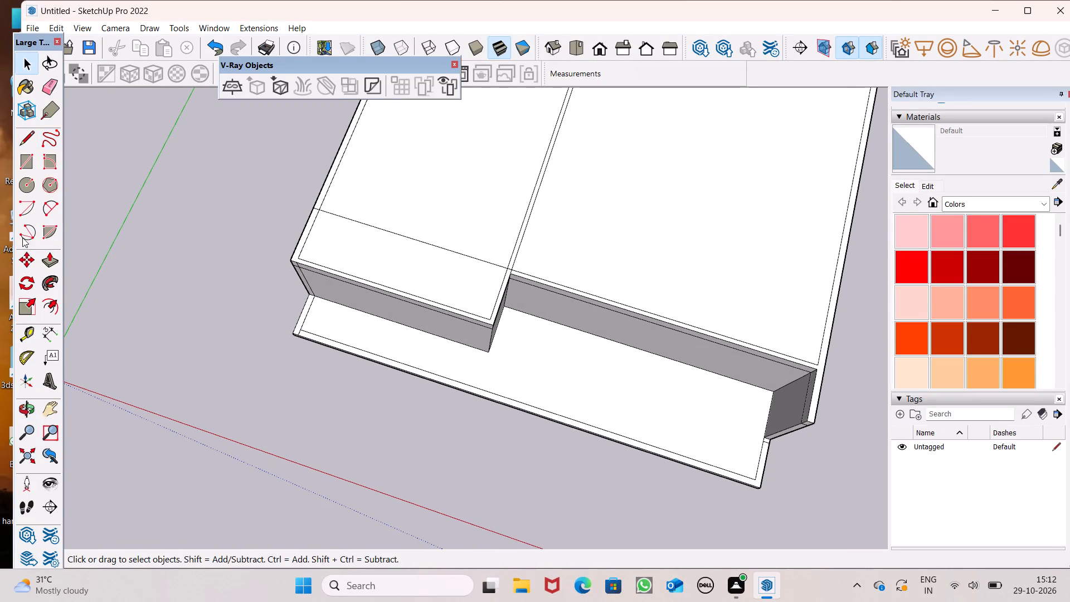
{"action": "left_click", "coordinate": [55, 263]}
{"action": "scroll", "coordinate": [528, 262], "scroll_direction": "up", "scroll_amount": 2}
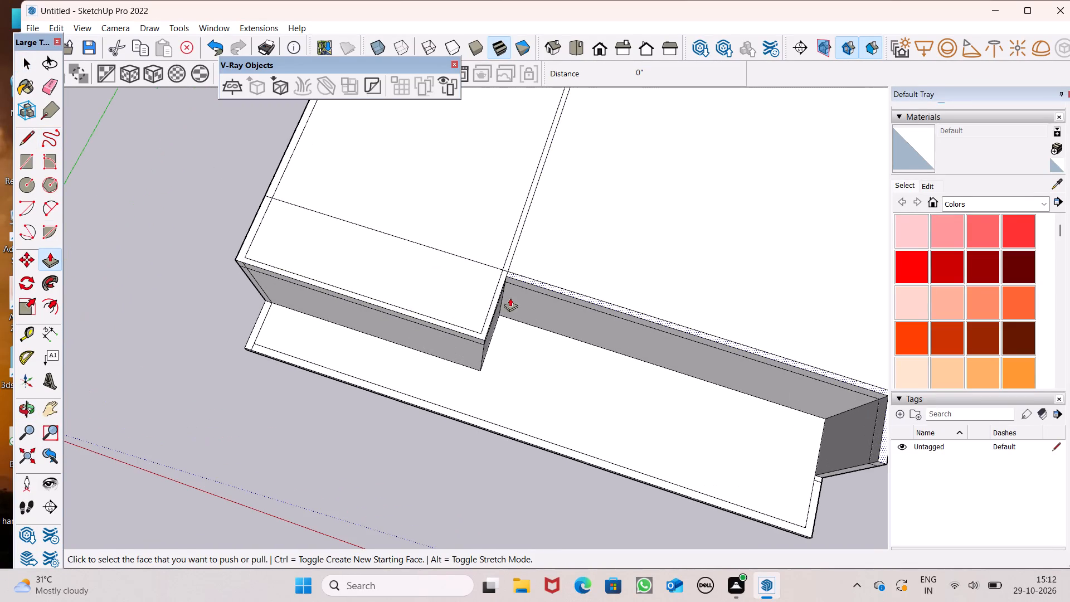
{"action": "scroll", "coordinate": [489, 319], "scroll_direction": "up", "scroll_amount": 3}
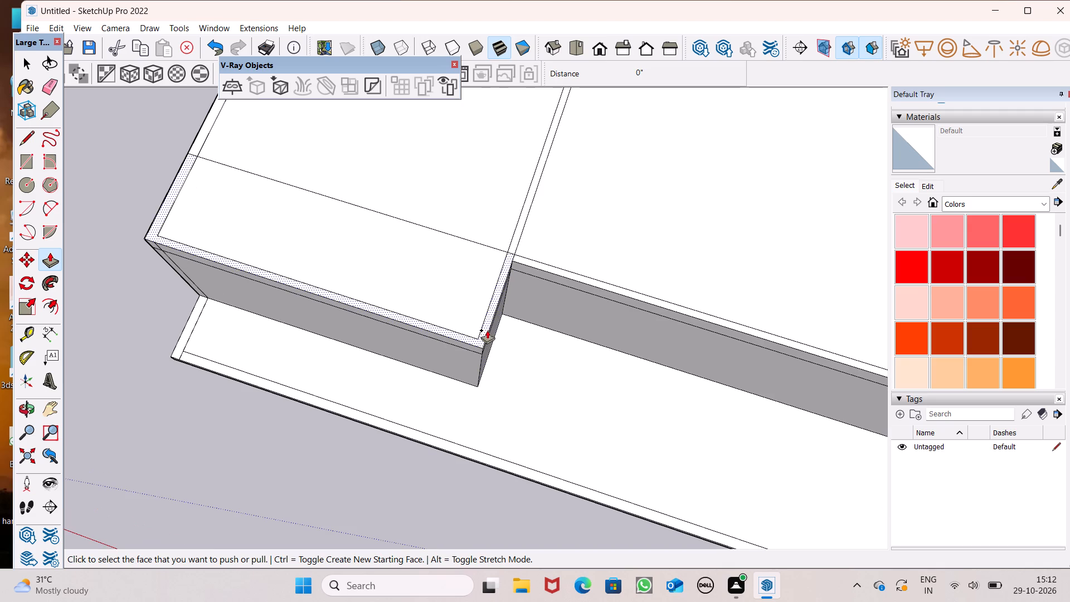
{"action": "scroll", "coordinate": [480, 333], "scroll_direction": "up", "scroll_amount": 3}
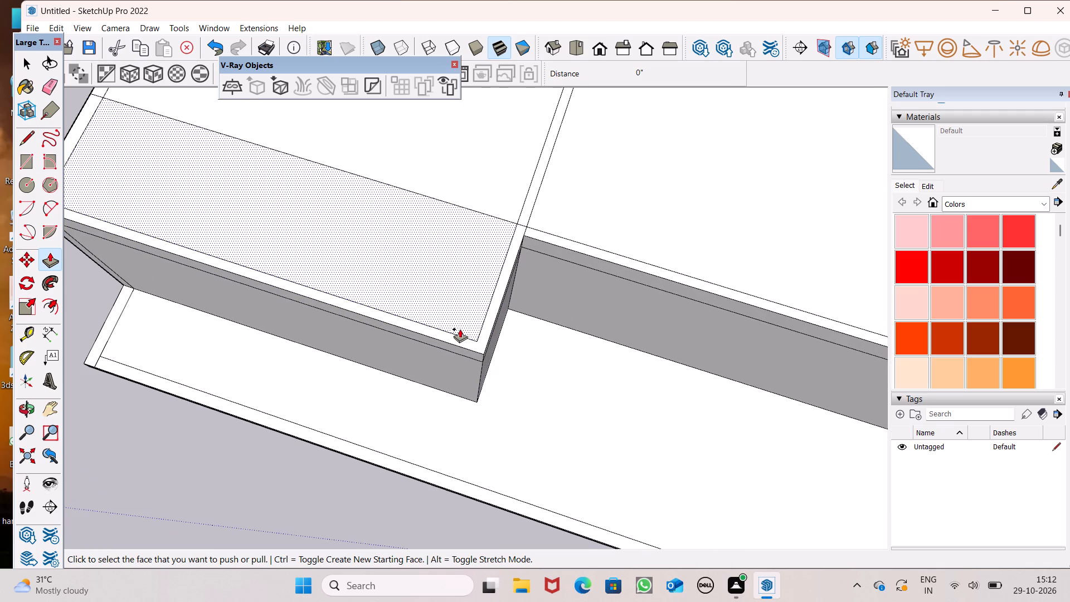
{"action": "left_click", "coordinate": [477, 344]}
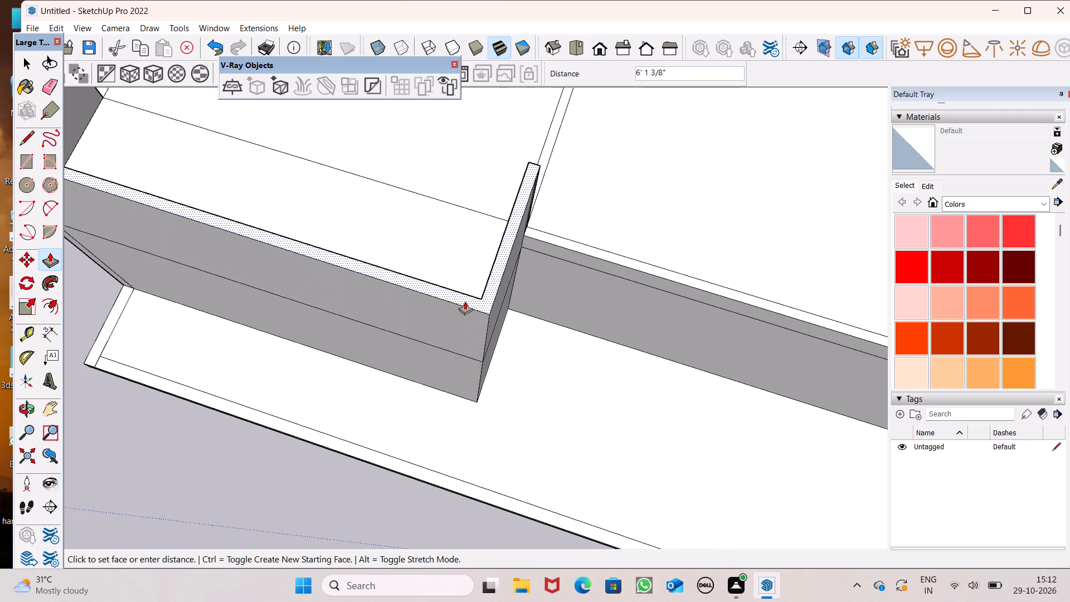
{"action": "type", "text": "5'"}
{"action": "key", "text": "Return"}
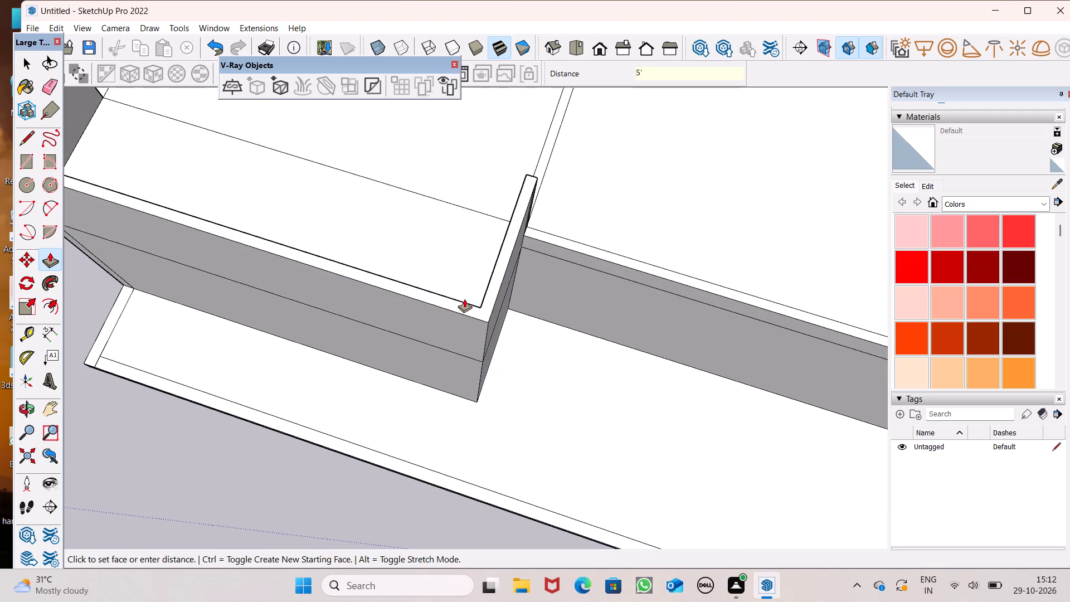
Erase the horizontal seam lines on the smaller room's raised front wall, its side return and the narrow outer wall strip.
{"action": "scroll", "coordinate": [464, 294], "scroll_direction": "down", "scroll_amount": 3}
{"action": "middle_click_drag", "start_coordinate": [528, 299], "coordinate": [627, 89]}
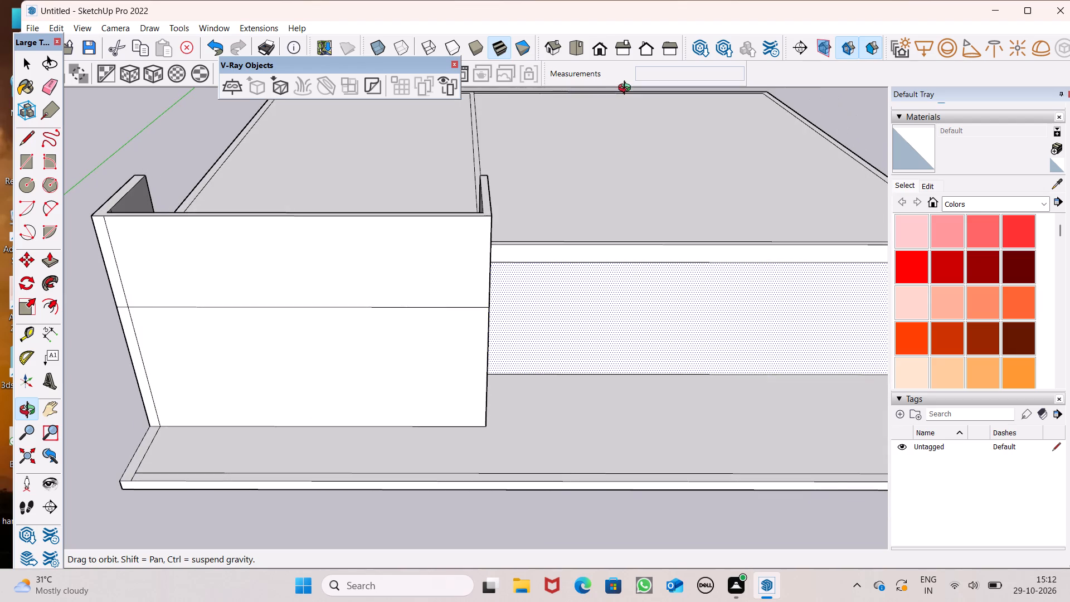
{"action": "middle_click_drag", "start_coordinate": [627, 89], "coordinate": [384, 143]}
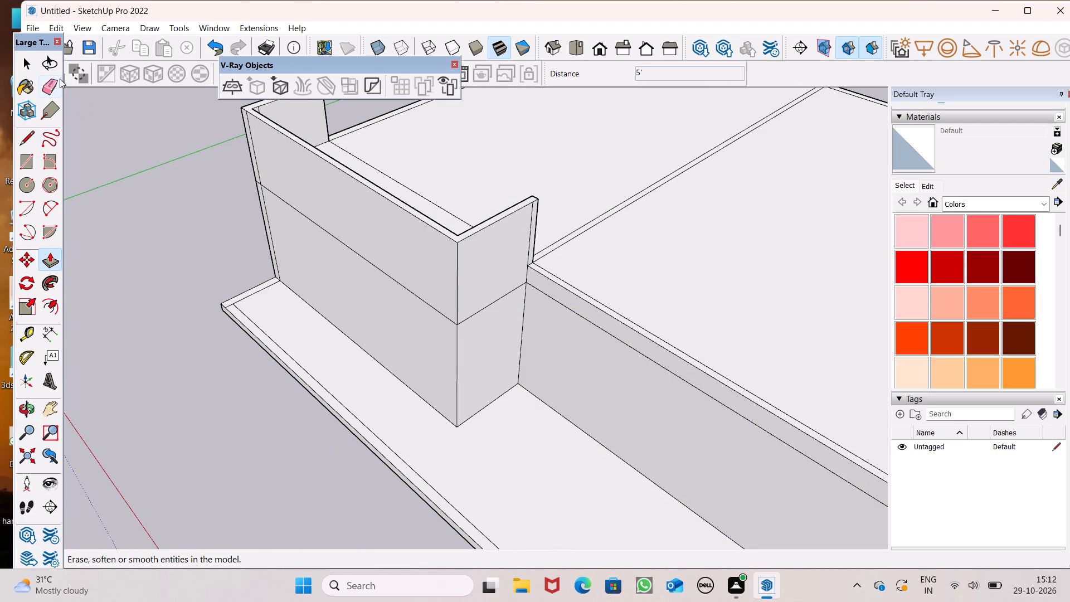
{"action": "left_click", "coordinate": [60, 79]}
{"action": "left_click_drag", "start_coordinate": [365, 244], "coordinate": [366, 263]}
{"action": "left_click_drag", "start_coordinate": [472, 306], "coordinate": [474, 310]}
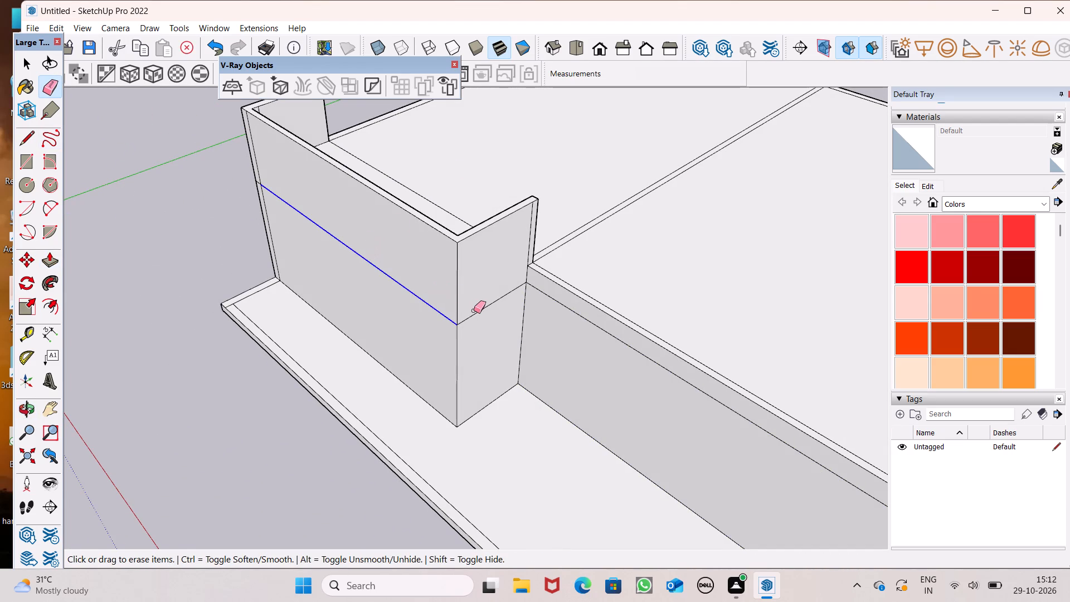
{"action": "left_click_drag", "start_coordinate": [474, 310], "coordinate": [474, 319]}
{"action": "middle_click_drag", "start_coordinate": [485, 307], "coordinate": [725, 262]}
{"action": "scroll", "coordinate": [250, 278], "scroll_direction": "up", "scroll_amount": 5}
{"action": "scroll", "coordinate": [226, 267], "scroll_direction": "down", "scroll_amount": 1}
{"action": "scroll", "coordinate": [212, 264], "scroll_direction": "up", "scroll_amount": 1}
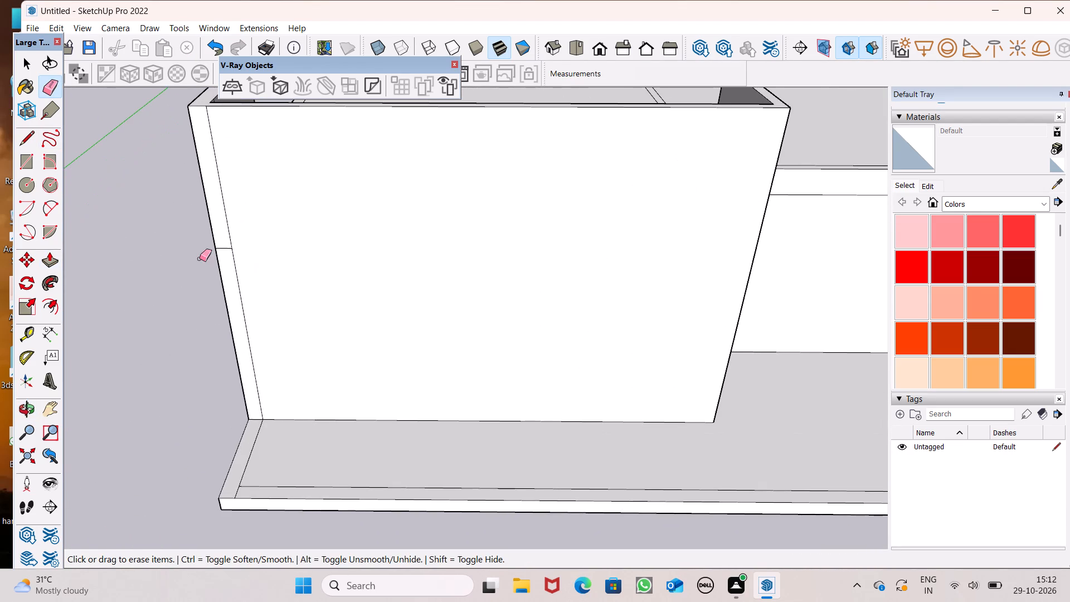
{"action": "left_click_drag", "start_coordinate": [226, 244], "coordinate": [226, 254]}
Erase the seam line on the smaller room's outer side wall and the horizontal and vertical seams on the building's rear wall.
{"action": "middle_click_drag", "start_coordinate": [342, 246], "coordinate": [537, 217]}
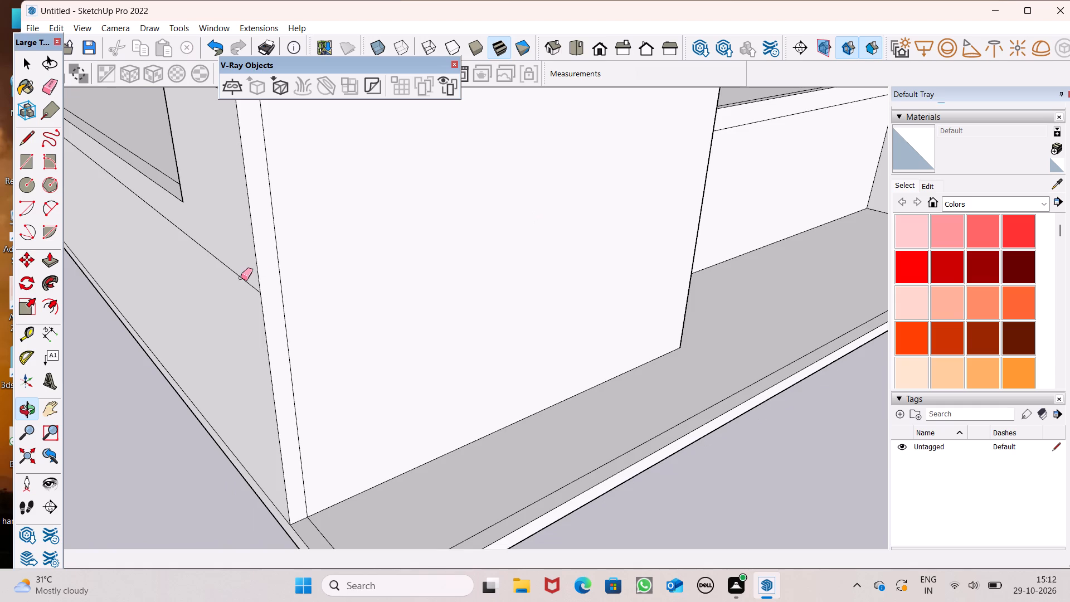
{"action": "scroll", "coordinate": [354, 229], "scroll_direction": "down", "scroll_amount": 5}
{"action": "scroll", "coordinate": [423, 226], "scroll_direction": "down", "scroll_amount": 3}
{"action": "middle_click_drag", "start_coordinate": [470, 234], "coordinate": [572, 154]}
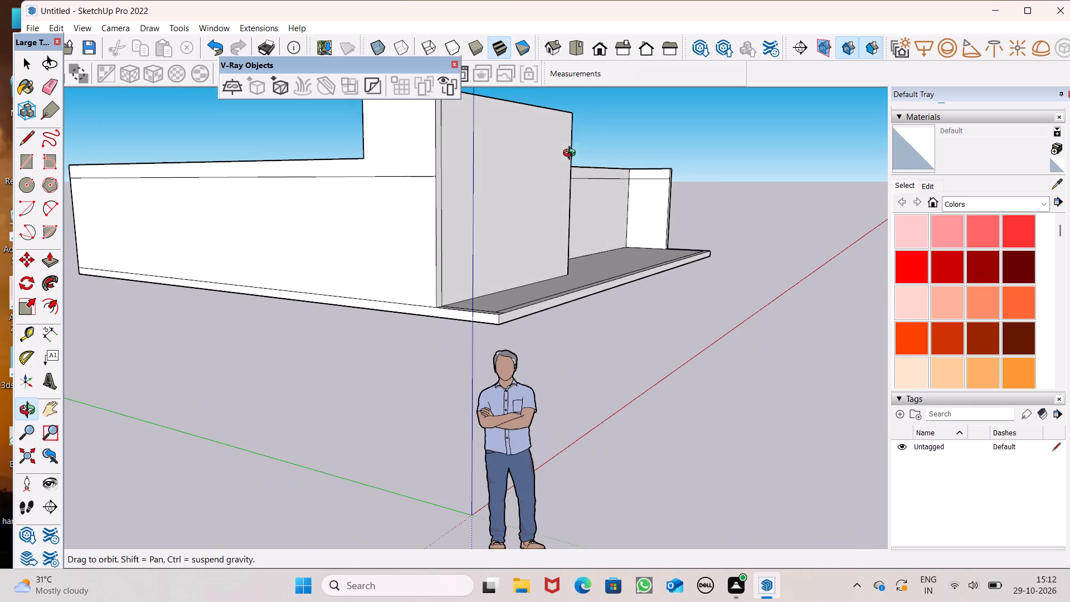
{"action": "middle_click_drag", "start_coordinate": [572, 154], "coordinate": [571, 154]}
{"action": "left_click", "coordinate": [401, 177]}
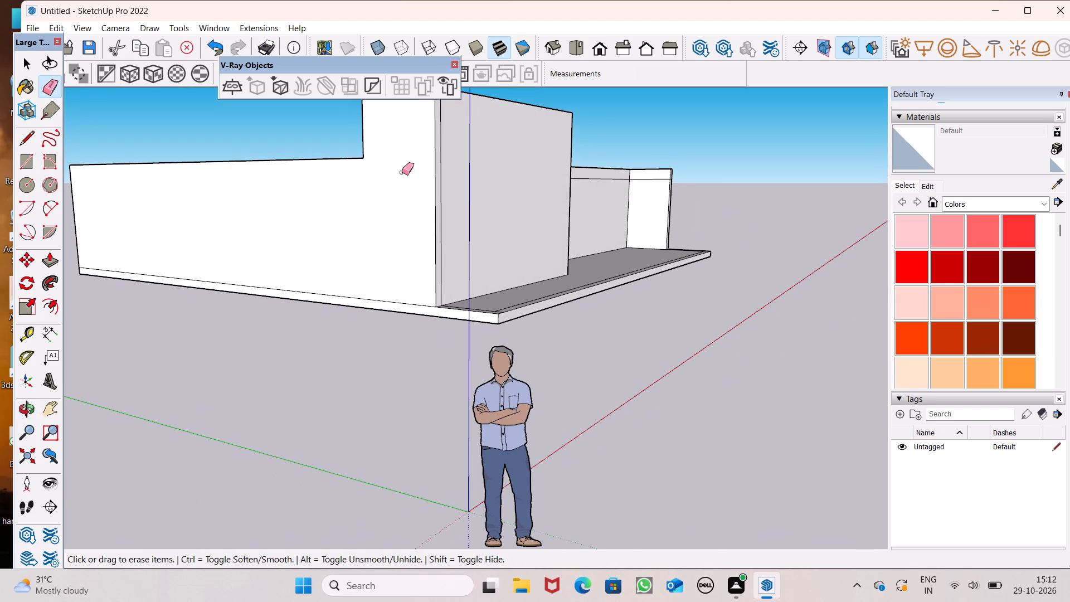
{"action": "scroll", "coordinate": [402, 173], "scroll_direction": "down", "scroll_amount": 5}
{"action": "middle_click_drag", "start_coordinate": [354, 198], "coordinate": [834, 235]}
{"action": "scroll", "coordinate": [291, 245], "scroll_direction": "up", "scroll_amount": 5}
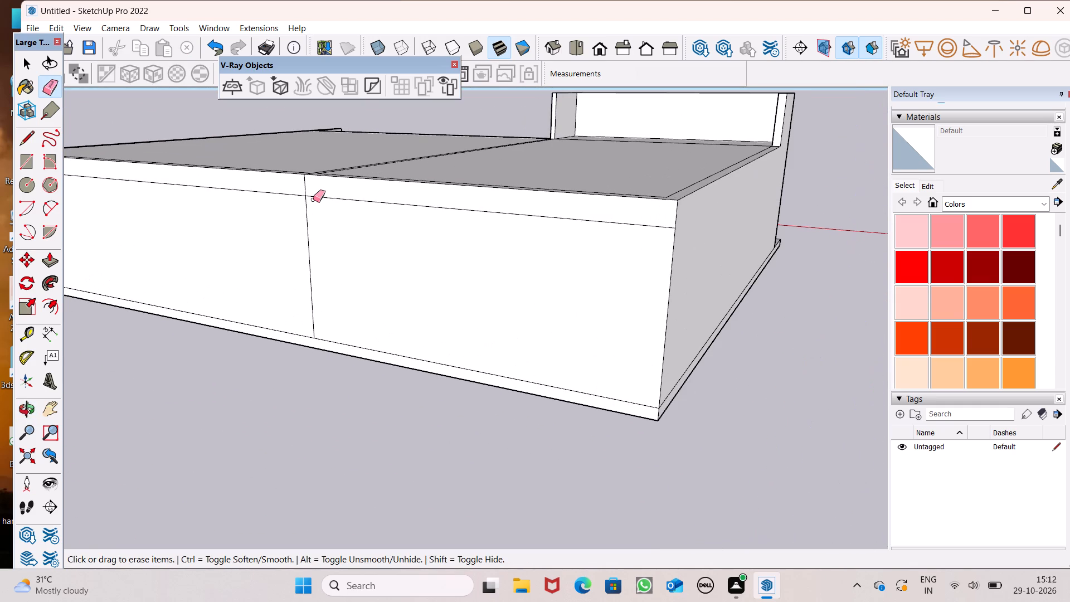
{"action": "left_click_drag", "start_coordinate": [313, 198], "coordinate": [301, 254]}
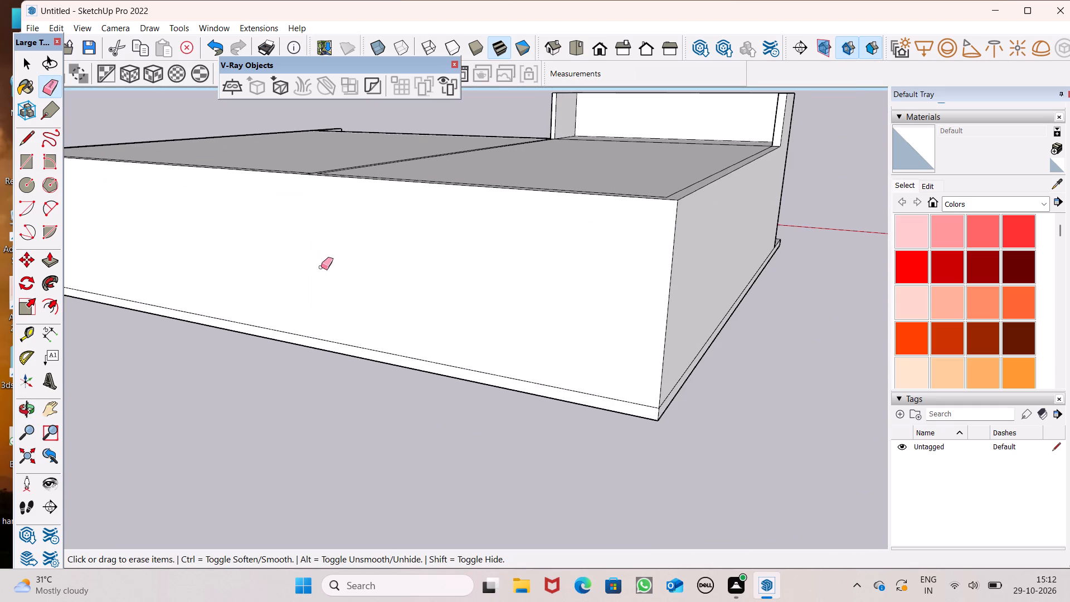
Erase the roof seam line on the larger room's outer side wall and the short seam on that wall's front end.
{"action": "scroll", "coordinate": [323, 265], "scroll_direction": "down", "scroll_amount": 6}
{"action": "middle_click_drag", "start_coordinate": [390, 284], "coordinate": [729, 342]}
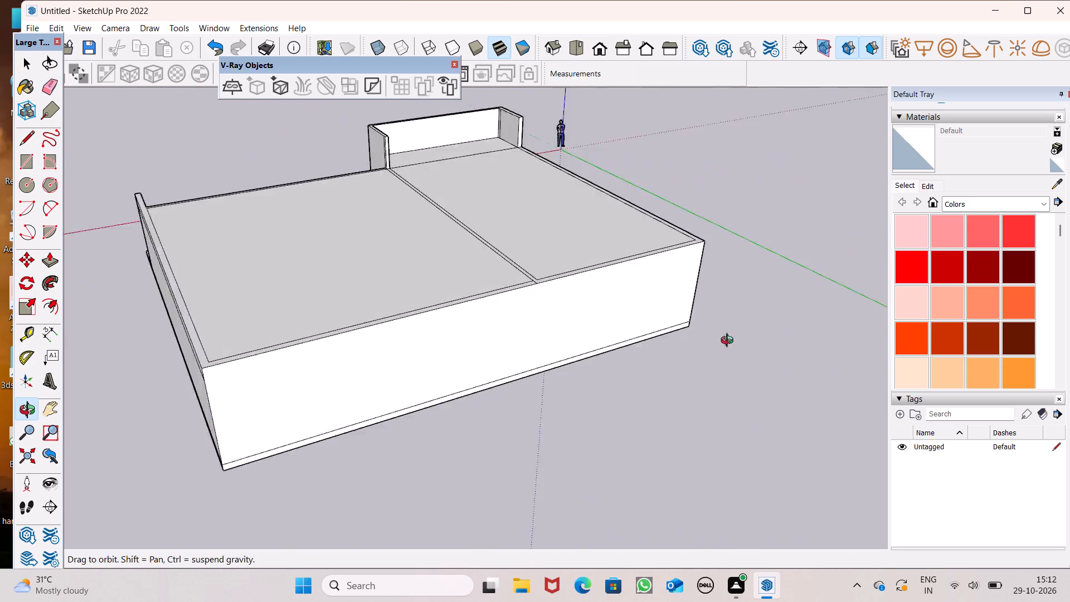
{"action": "middle_click_drag", "start_coordinate": [729, 342], "coordinate": [926, 261]}
{"action": "scroll", "coordinate": [327, 246], "scroll_direction": "up", "scroll_amount": 1}
{"action": "middle_click_drag", "start_coordinate": [327, 245], "coordinate": [529, 272]}
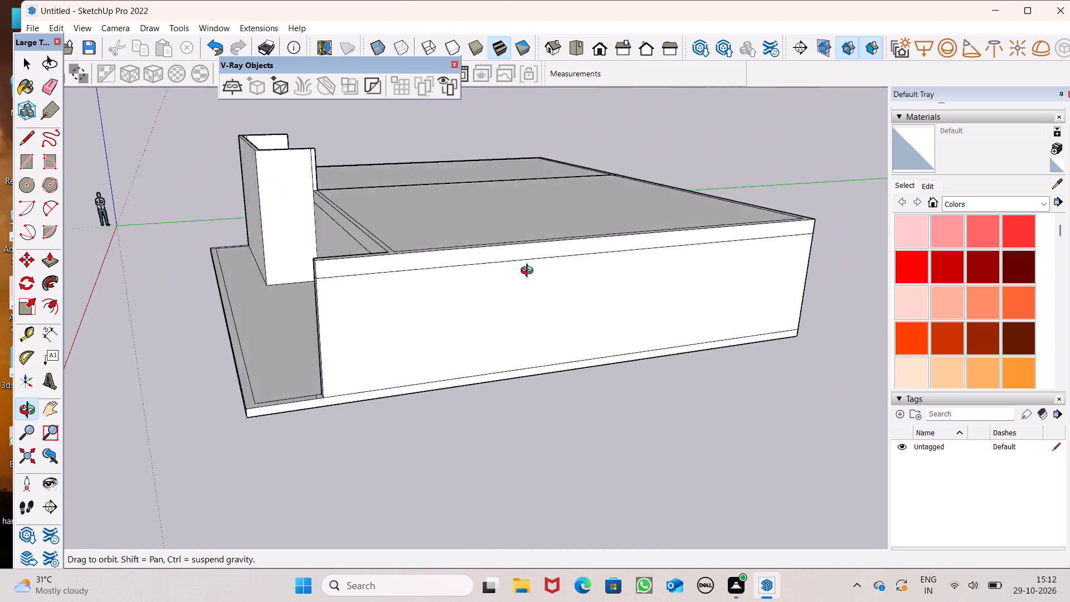
{"action": "middle_click_drag", "start_coordinate": [529, 272], "coordinate": [664, 245]}
{"action": "left_click_drag", "start_coordinate": [620, 208], "coordinate": [621, 219]}
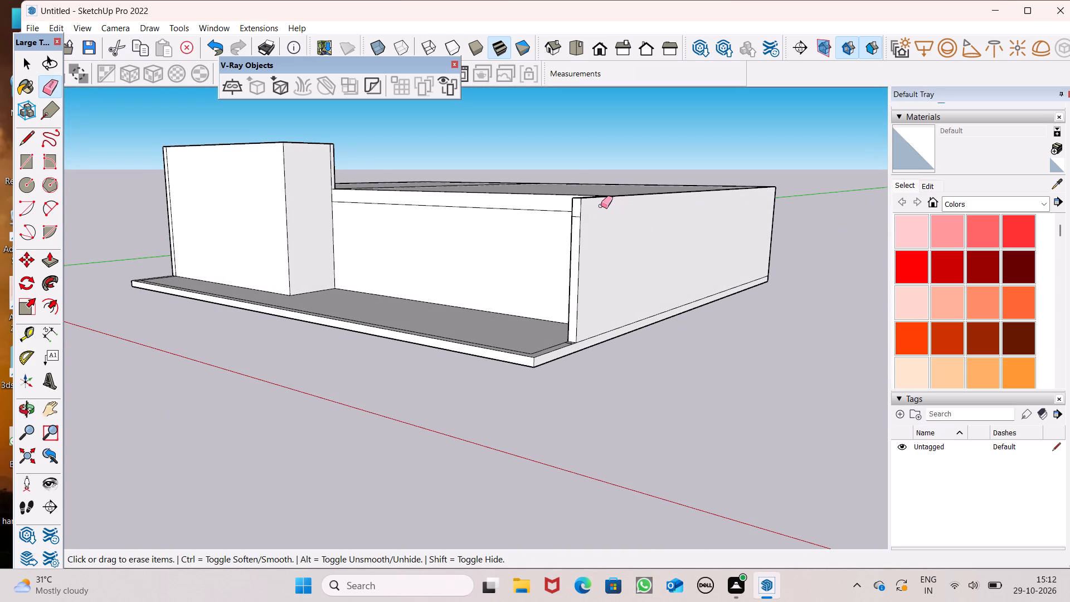
{"action": "scroll", "coordinate": [596, 206], "scroll_direction": "up", "scroll_amount": 11}
{"action": "left_click", "coordinate": [565, 221]}
Examine the cleaned walls, the raised front parapet and the remaining roof rims from the front, side and above.
{"action": "scroll", "coordinate": [562, 227], "scroll_direction": "down", "scroll_amount": 4}
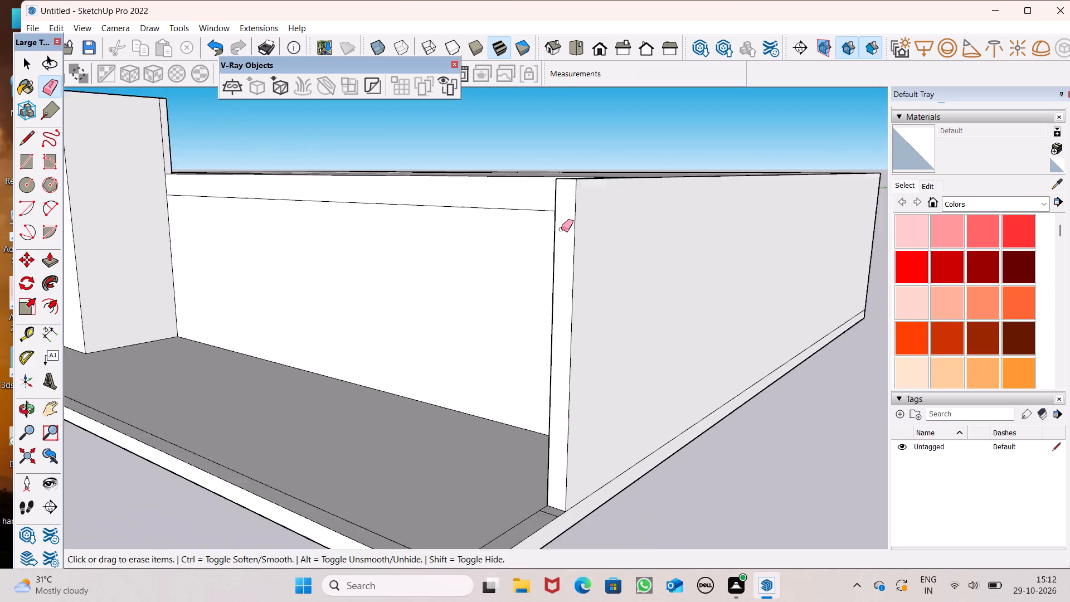
{"action": "scroll", "coordinate": [561, 229], "scroll_direction": "down", "scroll_amount": 1}
{"action": "scroll", "coordinate": [549, 179], "scroll_direction": "down", "scroll_amount": 4}
{"action": "middle_click_drag", "start_coordinate": [526, 212], "coordinate": [703, 256]}
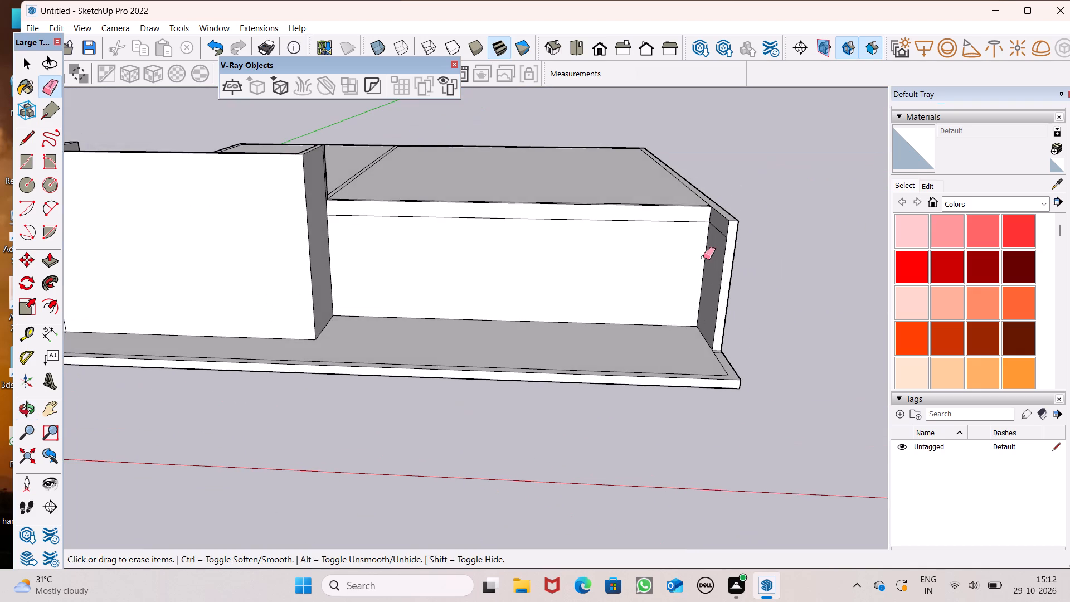
{"action": "scroll", "coordinate": [495, 213], "scroll_direction": "down", "scroll_amount": 2}
{"action": "middle_click_drag", "start_coordinate": [477, 239], "coordinate": [266, 395]}
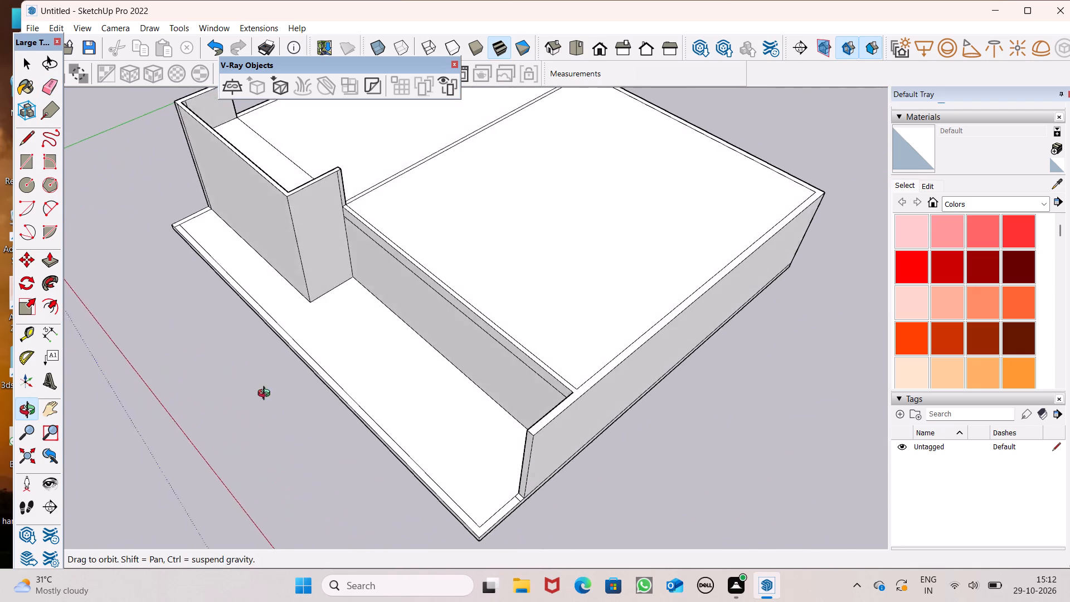
{"action": "middle_click_drag", "start_coordinate": [266, 395], "coordinate": [480, 392]}
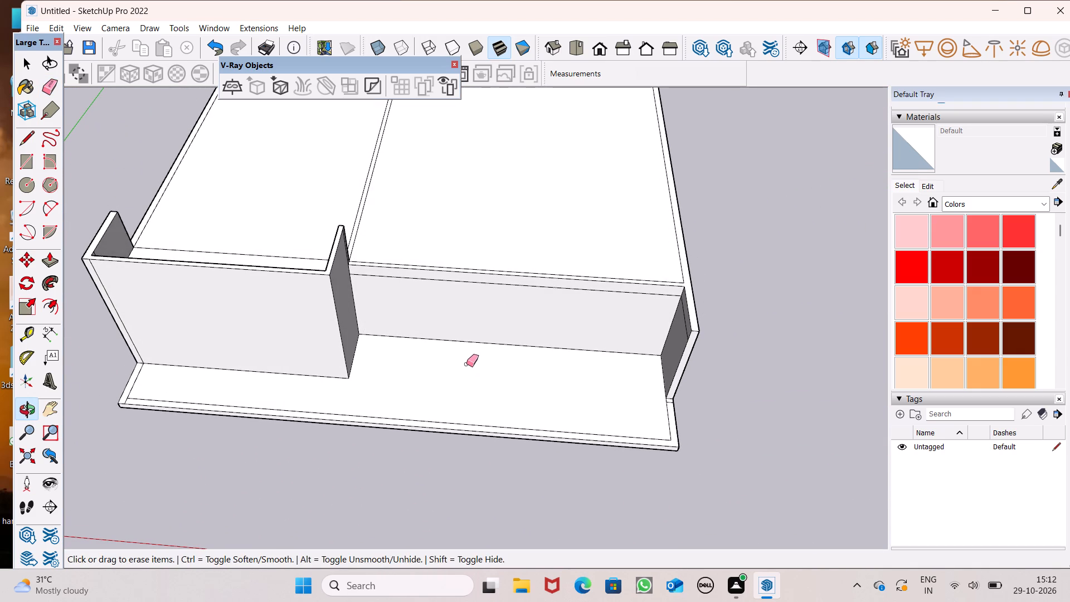
{"action": "scroll", "coordinate": [425, 307], "scroll_direction": "down", "scroll_amount": 6}
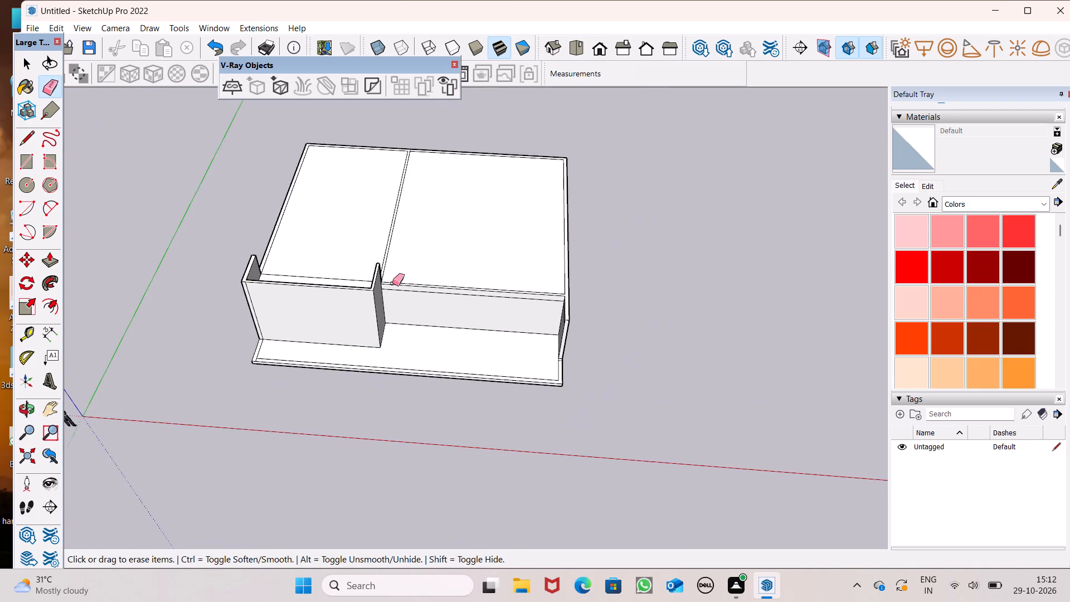
{"action": "scroll", "coordinate": [284, 213], "scroll_direction": "up", "scroll_amount": 5}
{"action": "scroll", "coordinate": [250, 276], "scroll_direction": "down", "scroll_amount": 3}
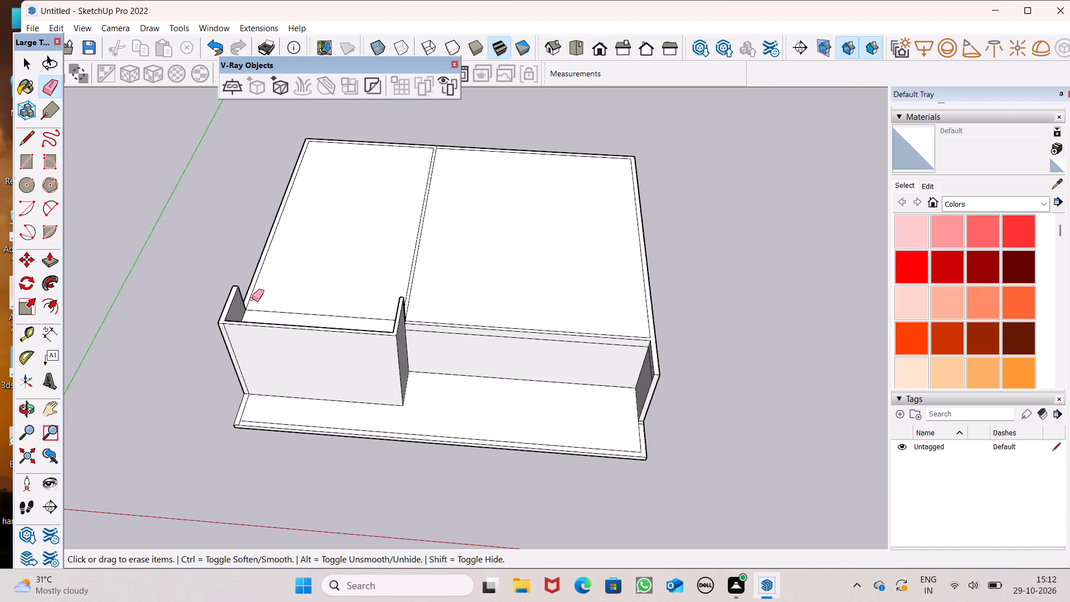
{"action": "middle_click_drag", "start_coordinate": [252, 299], "coordinate": [359, 367]}
{"action": "middle_click_drag", "start_coordinate": [367, 358], "coordinate": [367, 358]}
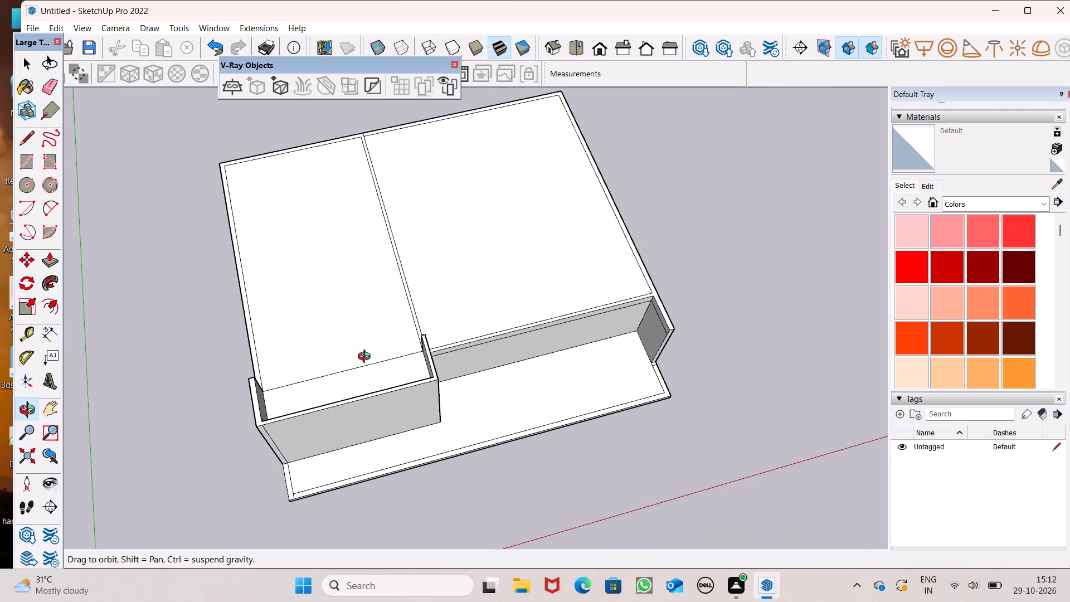
{"action": "middle_click_drag", "start_coordinate": [367, 358], "coordinate": [604, 287]}
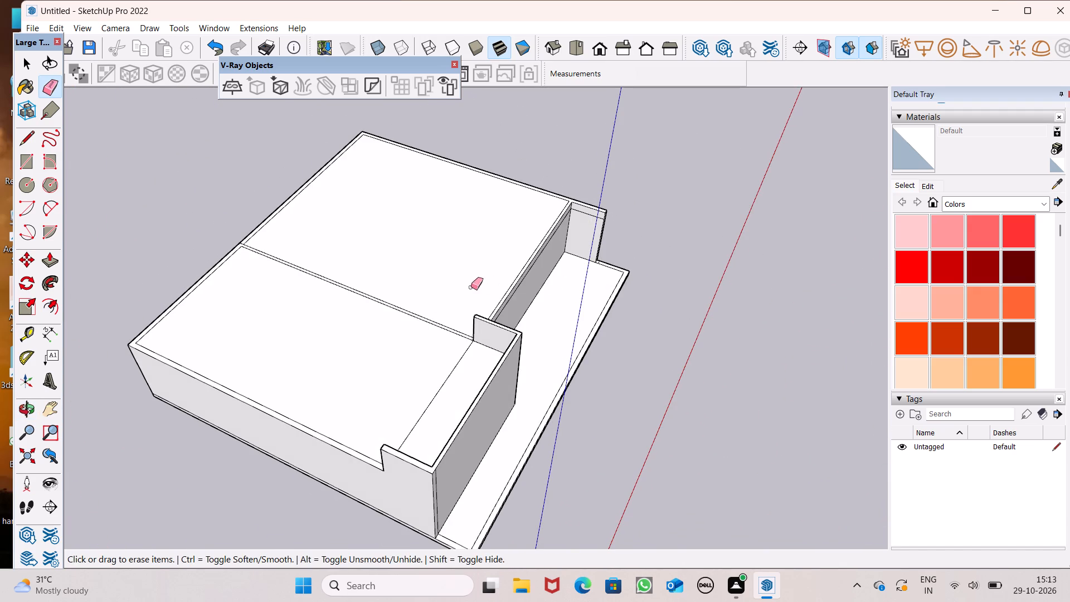
{"action": "scroll", "coordinate": [432, 308], "scroll_direction": "down", "scroll_amount": 2}
{"action": "middle_click_drag", "start_coordinate": [293, 364], "coordinate": [492, 294]}
{"action": "scroll", "coordinate": [483, 294], "scroll_direction": "down", "scroll_amount": 3}
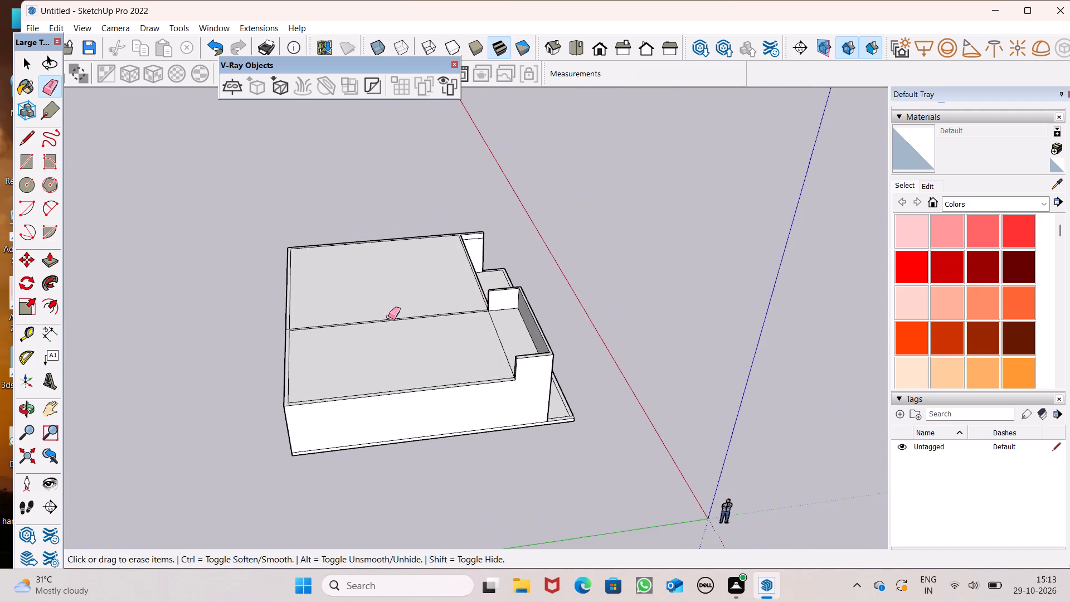
{"action": "scroll", "coordinate": [388, 317], "scroll_direction": "down", "scroll_amount": 3}
{"action": "middle_click_drag", "start_coordinate": [468, 358], "coordinate": [481, 321]}
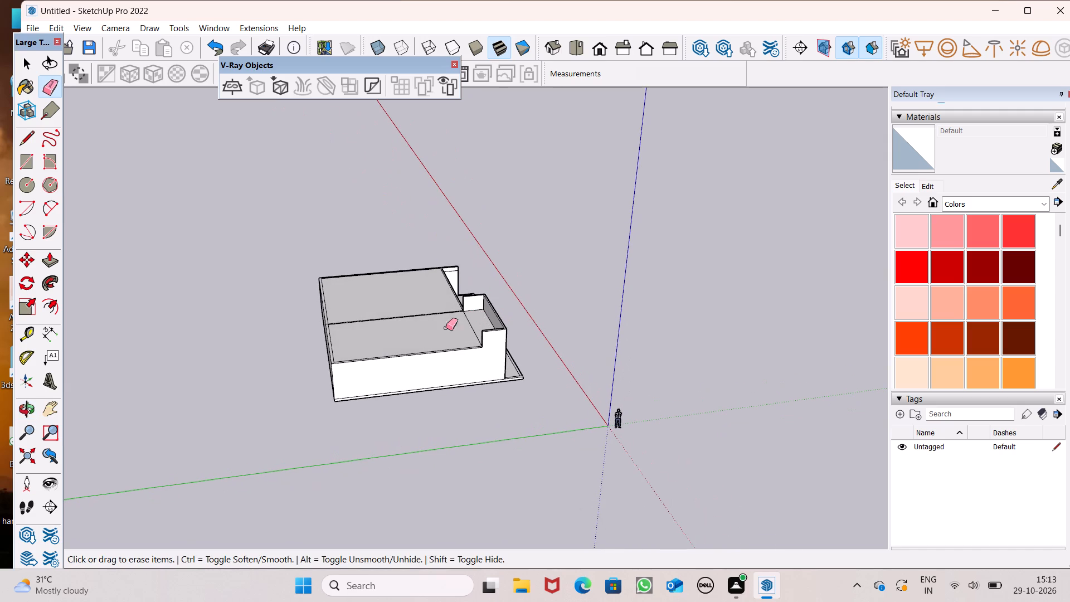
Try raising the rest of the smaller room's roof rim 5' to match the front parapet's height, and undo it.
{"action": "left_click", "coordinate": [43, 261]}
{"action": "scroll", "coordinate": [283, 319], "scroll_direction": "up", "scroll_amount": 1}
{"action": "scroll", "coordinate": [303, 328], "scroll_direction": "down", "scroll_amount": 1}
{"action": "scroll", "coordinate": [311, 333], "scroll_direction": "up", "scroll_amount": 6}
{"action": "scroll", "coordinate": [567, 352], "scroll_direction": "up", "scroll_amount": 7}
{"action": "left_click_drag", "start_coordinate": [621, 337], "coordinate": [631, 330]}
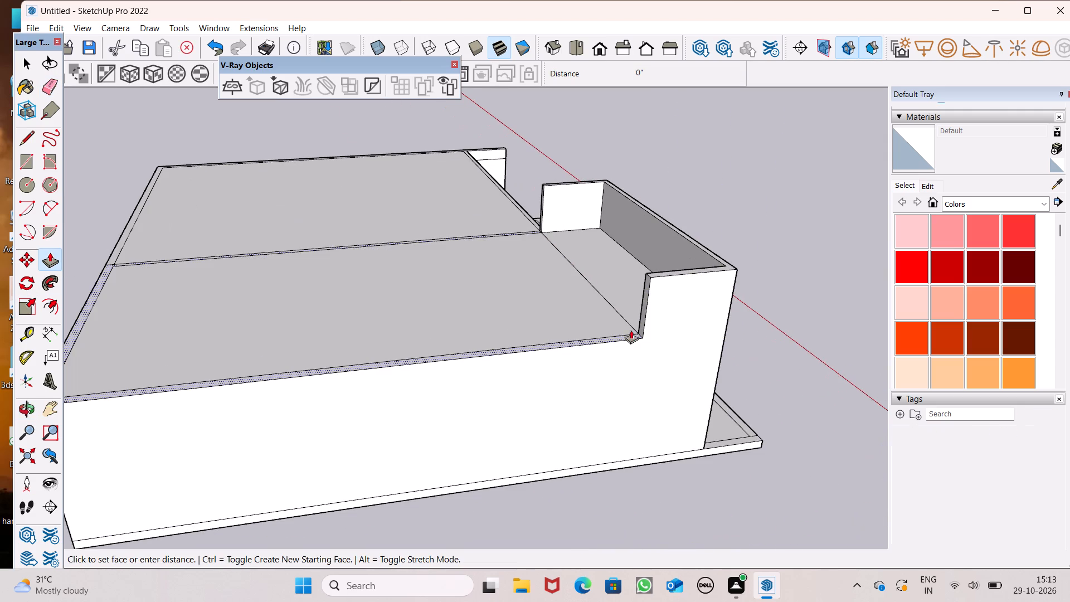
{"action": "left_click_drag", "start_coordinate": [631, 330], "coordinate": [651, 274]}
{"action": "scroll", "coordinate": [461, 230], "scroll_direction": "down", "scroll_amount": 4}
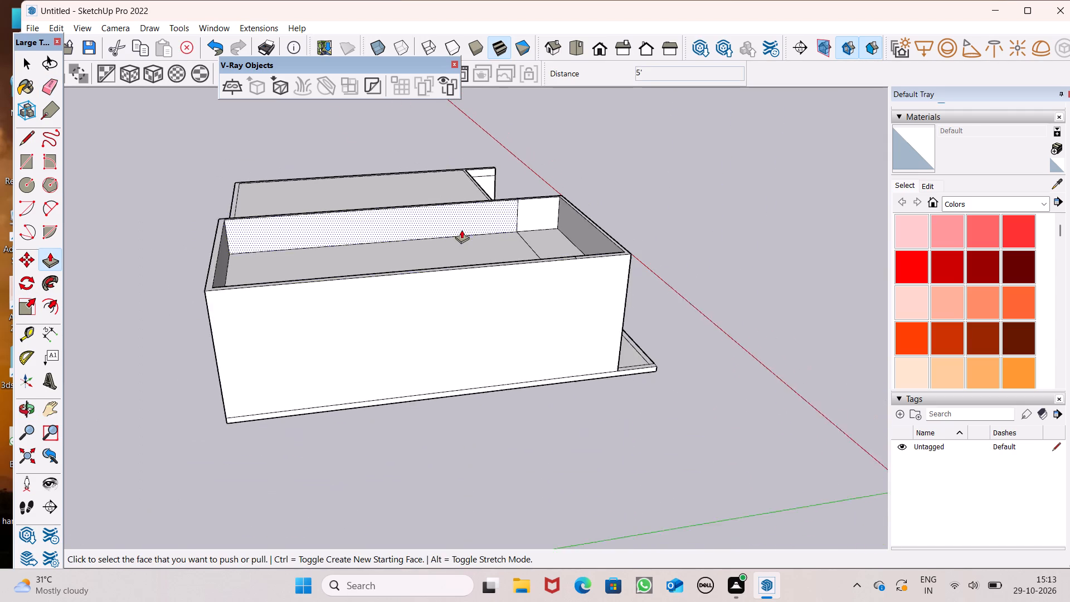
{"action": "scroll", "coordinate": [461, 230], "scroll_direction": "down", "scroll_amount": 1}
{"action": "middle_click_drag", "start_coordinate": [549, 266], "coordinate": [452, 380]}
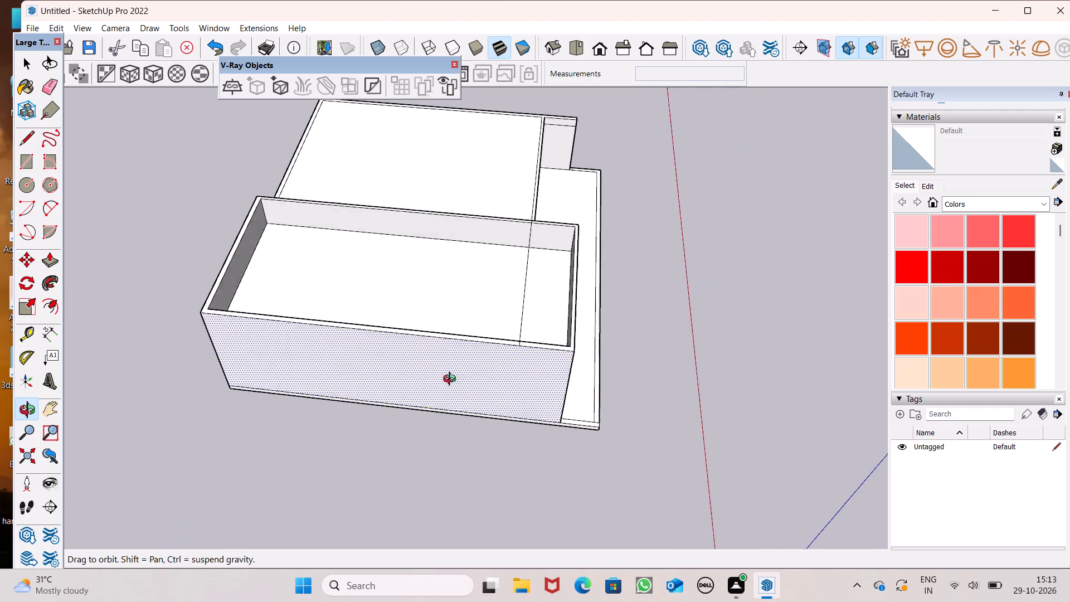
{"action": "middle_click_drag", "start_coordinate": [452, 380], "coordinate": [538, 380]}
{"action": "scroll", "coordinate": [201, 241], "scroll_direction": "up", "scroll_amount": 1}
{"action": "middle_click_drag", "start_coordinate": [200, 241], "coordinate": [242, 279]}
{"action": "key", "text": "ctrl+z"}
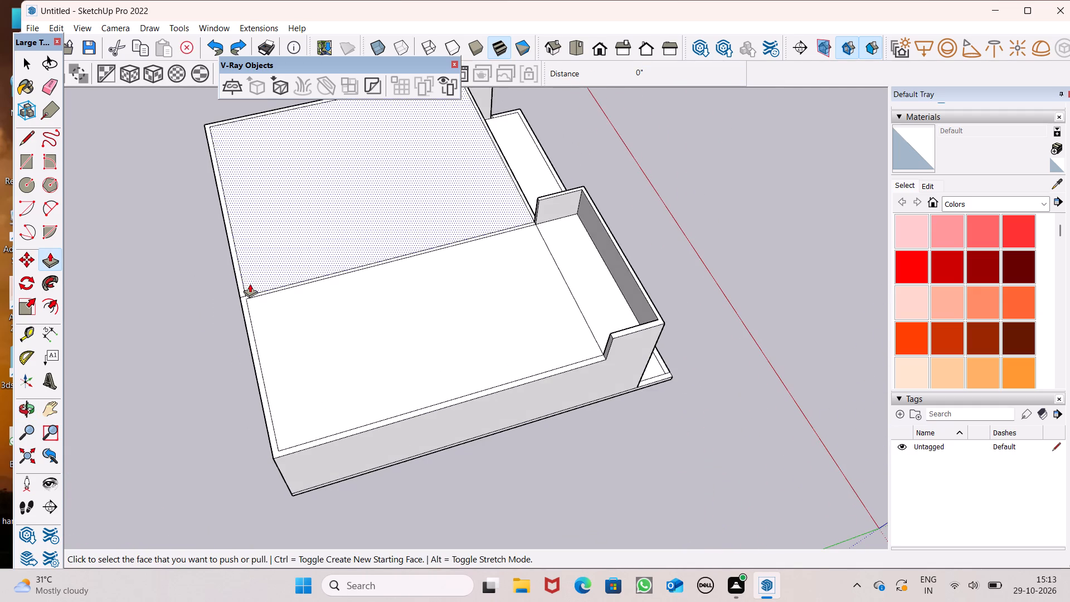
Draw a 6" line across the rear end of the dividing rim between the two rooms' roofs, joining the inner rim corners.
{"action": "left_click", "coordinate": [31, 148]}
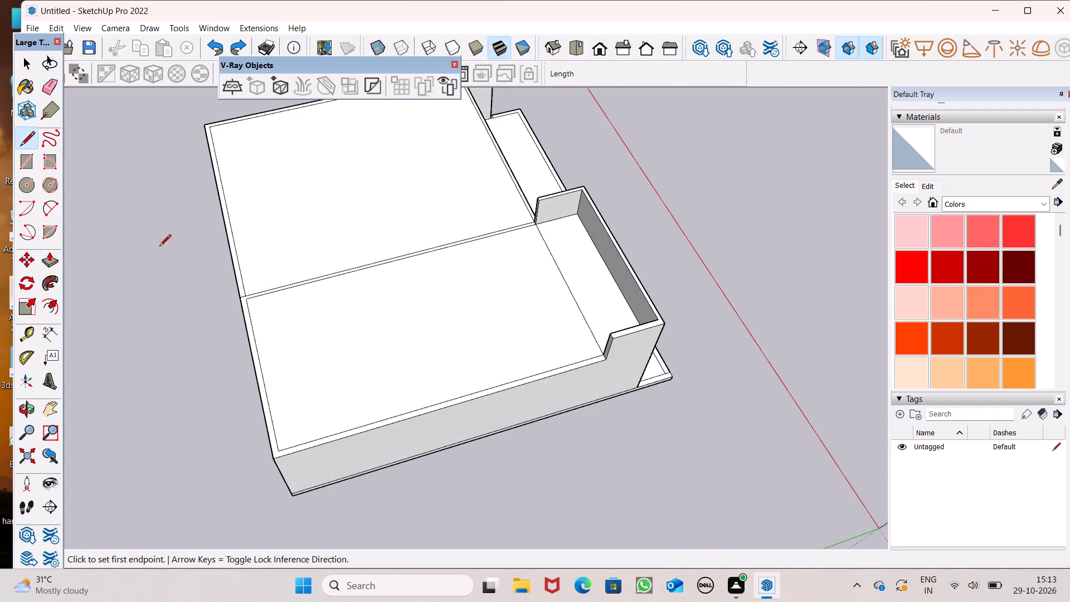
{"action": "middle_click_drag", "start_coordinate": [228, 294], "coordinate": [535, 274]}
{"action": "scroll", "coordinate": [429, 204], "scroll_direction": "down", "scroll_amount": 5}
{"action": "middle_click_drag", "start_coordinate": [363, 339], "coordinate": [403, 391]}
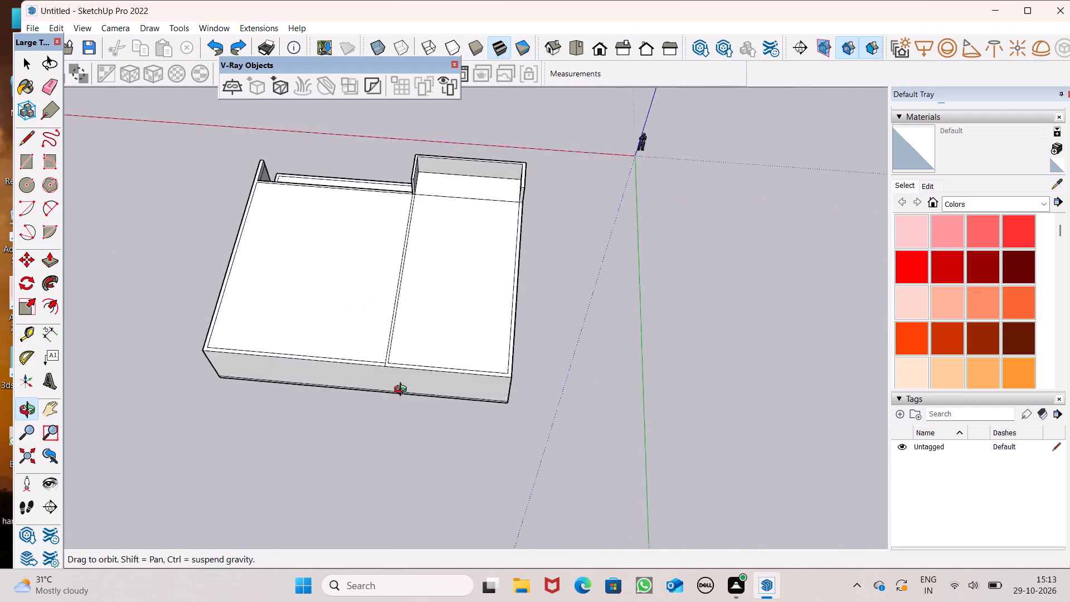
{"action": "middle_click_drag", "start_coordinate": [403, 391], "coordinate": [459, 443]}
{"action": "scroll", "coordinate": [458, 442], "scroll_direction": "up", "scroll_amount": 7}
{"action": "scroll", "coordinate": [386, 383], "scroll_direction": "down", "scroll_amount": 5}
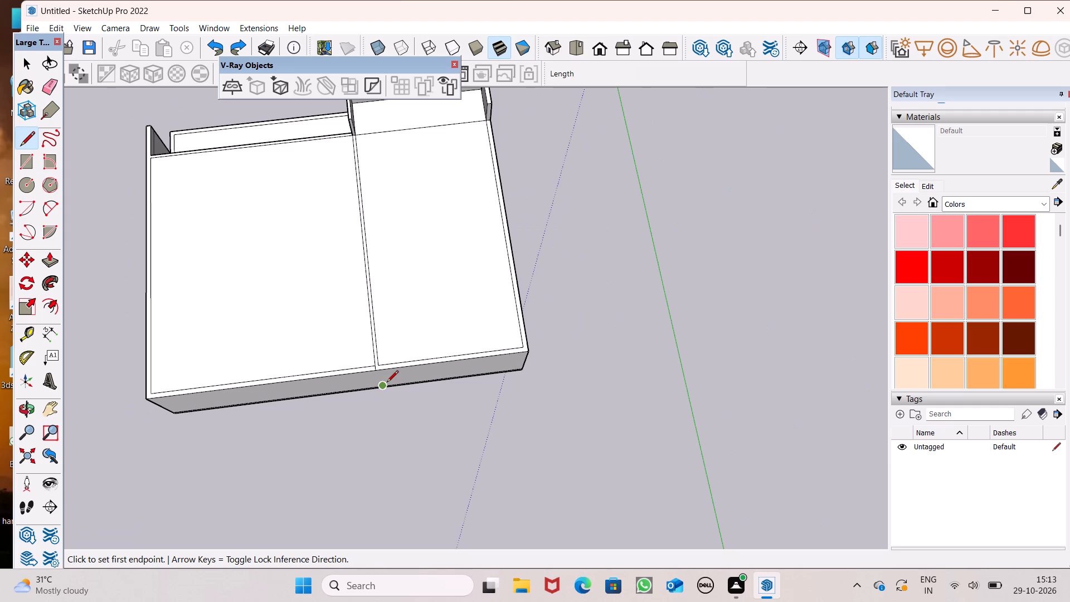
{"action": "scroll", "coordinate": [395, 411], "scroll_direction": "down", "scroll_amount": 2}
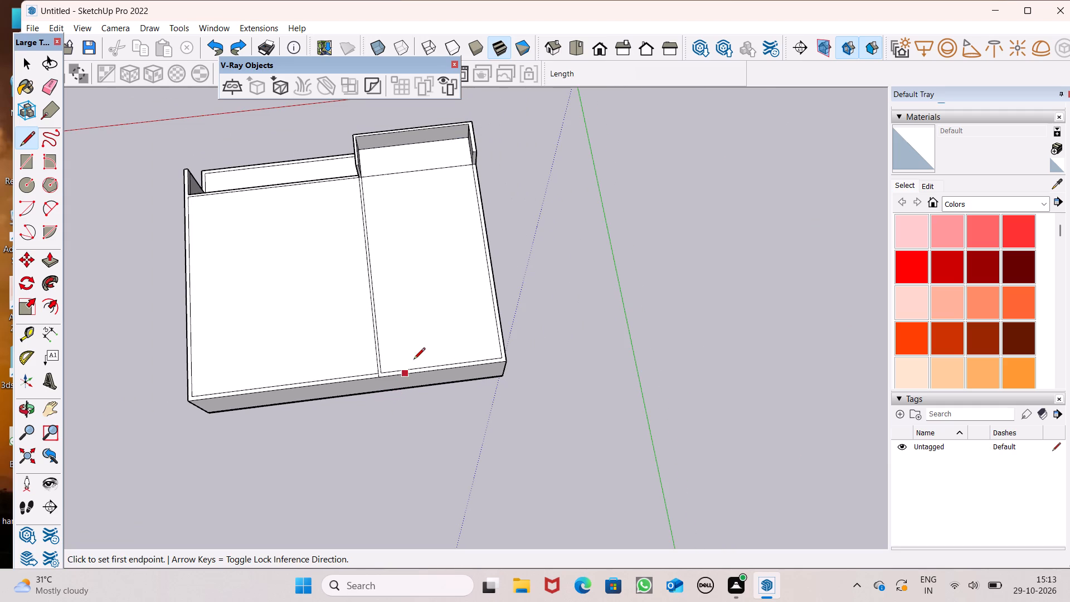
{"action": "scroll", "coordinate": [417, 349], "scroll_direction": "up", "scroll_amount": 6}
{"action": "scroll", "coordinate": [361, 381], "scroll_direction": "up", "scroll_amount": 8}
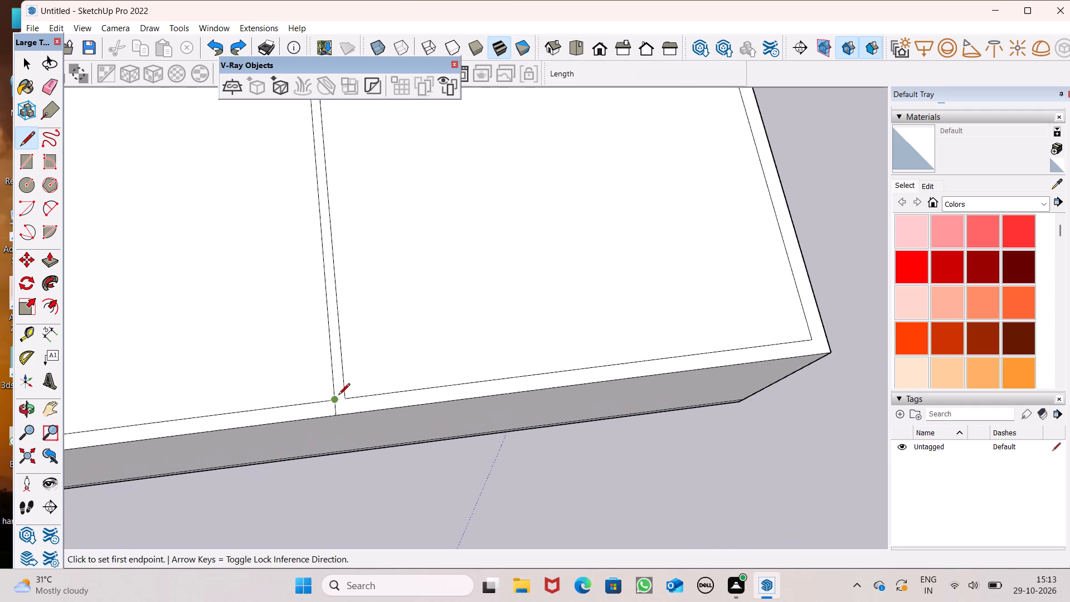
{"action": "scroll", "coordinate": [338, 396], "scroll_direction": "up", "scroll_amount": 3}
{"action": "left_click", "coordinate": [333, 402]}
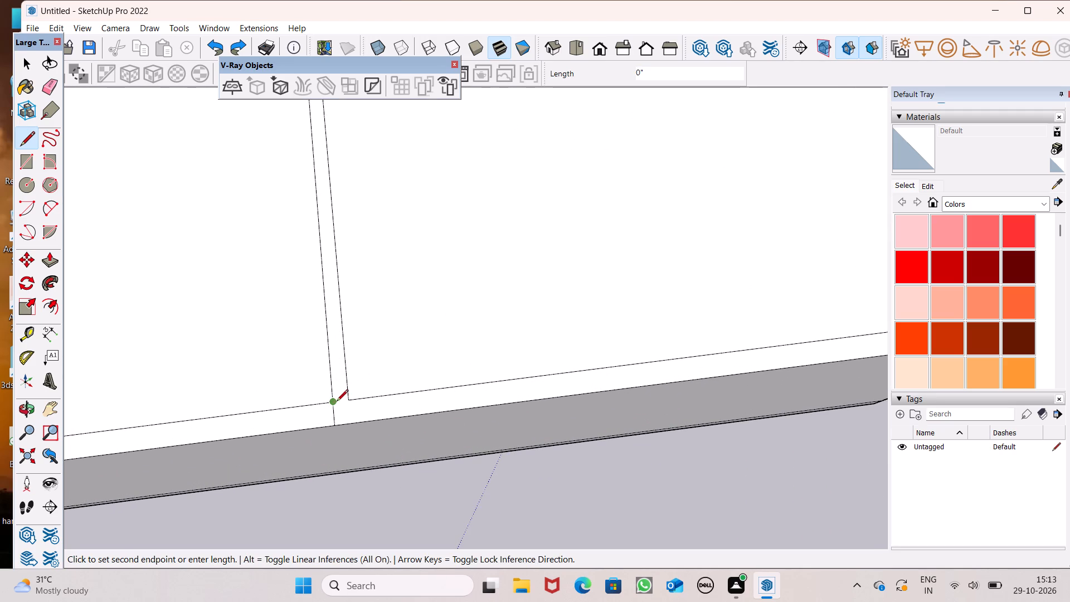
{"action": "left_click", "coordinate": [353, 397]}
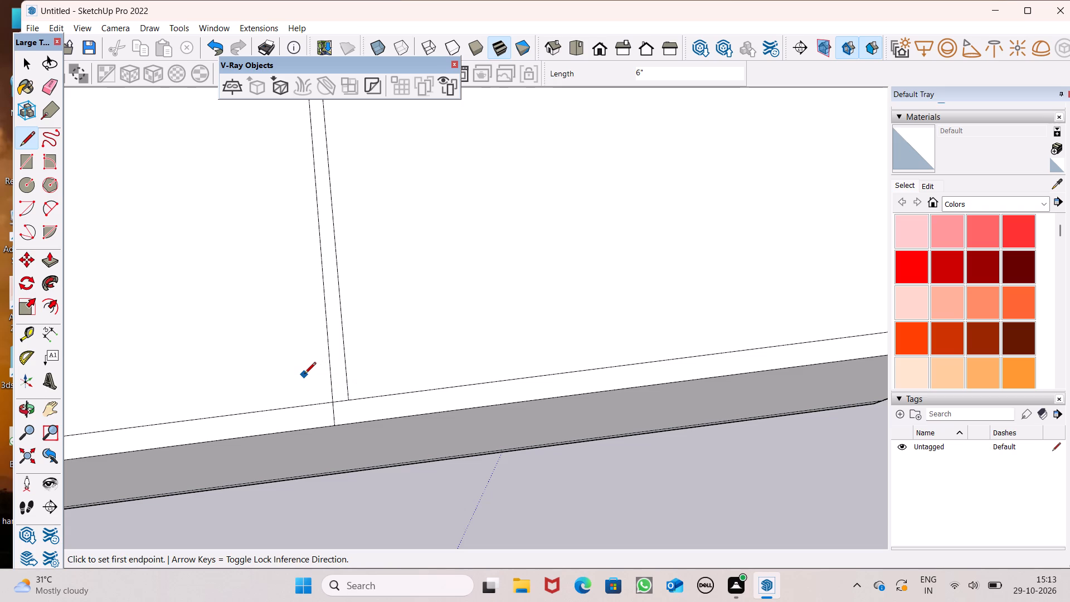
{"action": "key", "text": "space"}
Examine the divided roof rims and the smaller room's front parapet from the outer side, above and the front.
{"action": "scroll", "coordinate": [281, 323], "scroll_direction": "down", "scroll_amount": 13}
{"action": "middle_click_drag", "start_coordinate": [522, 352], "coordinate": [130, 370]}
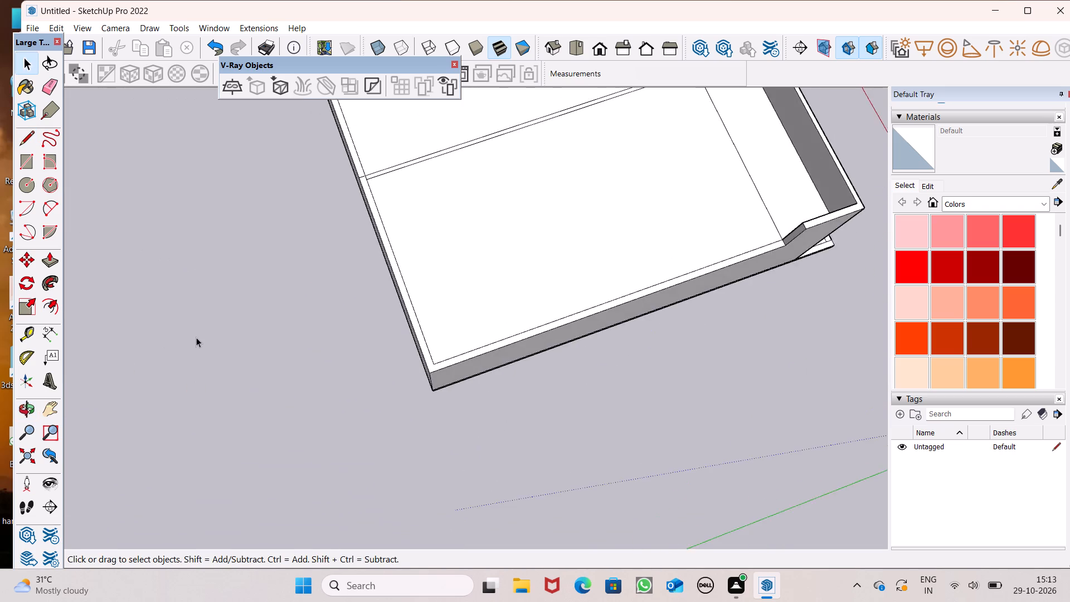
{"action": "scroll", "coordinate": [202, 333], "scroll_direction": "down", "scroll_amount": 5}
{"action": "scroll", "coordinate": [484, 268], "scroll_direction": "up", "scroll_amount": 6}
{"action": "scroll", "coordinate": [482, 263], "scroll_direction": "down", "scroll_amount": 4}
{"action": "middle_click_drag", "start_coordinate": [497, 256], "coordinate": [472, 222]}
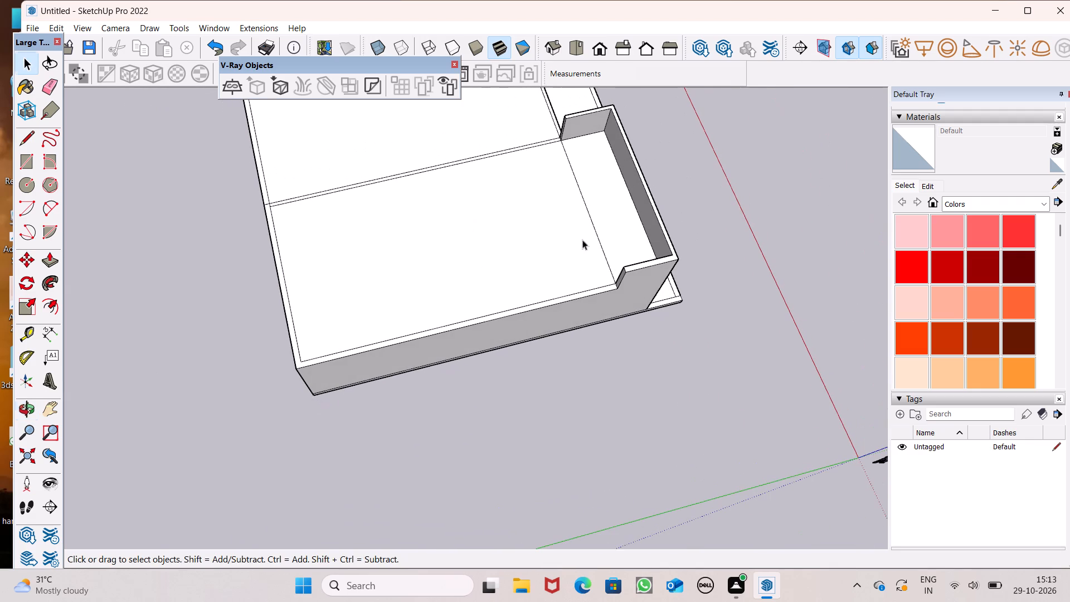
{"action": "scroll", "coordinate": [641, 270], "scroll_direction": "down", "scroll_amount": 2}
{"action": "middle_click_drag", "start_coordinate": [652, 278], "coordinate": [125, 287]}
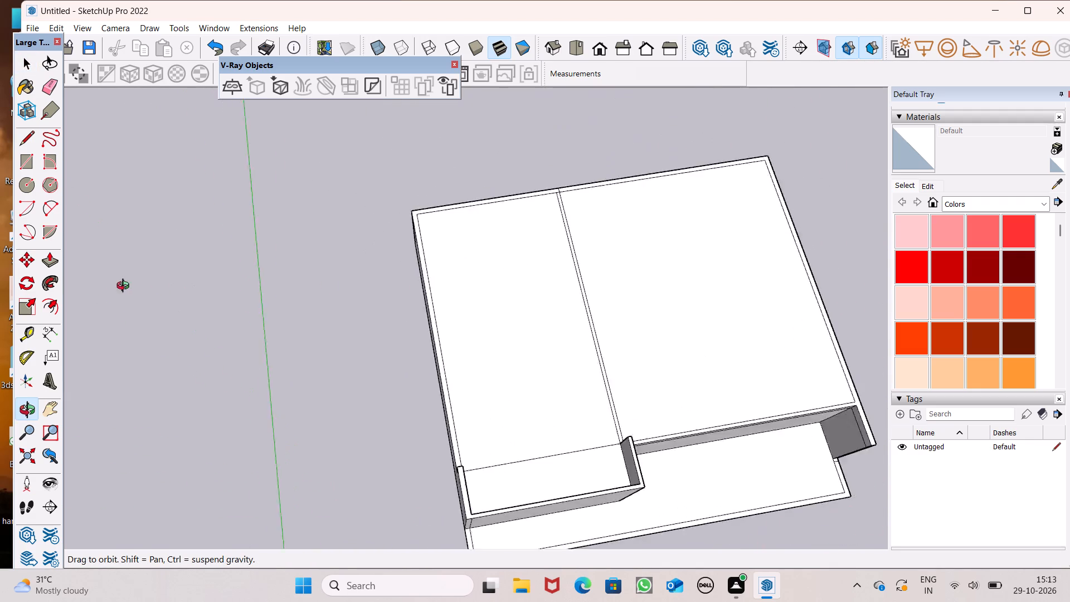
{"action": "middle_click_drag", "start_coordinate": [125, 287], "coordinate": [119, 287]}
{"action": "scroll", "coordinate": [119, 287], "scroll_direction": "up", "scroll_amount": 1}
{"action": "scroll", "coordinate": [441, 273], "scroll_direction": "down", "scroll_amount": 1}
{"action": "middle_click_drag", "start_coordinate": [572, 349], "coordinate": [534, 335]}
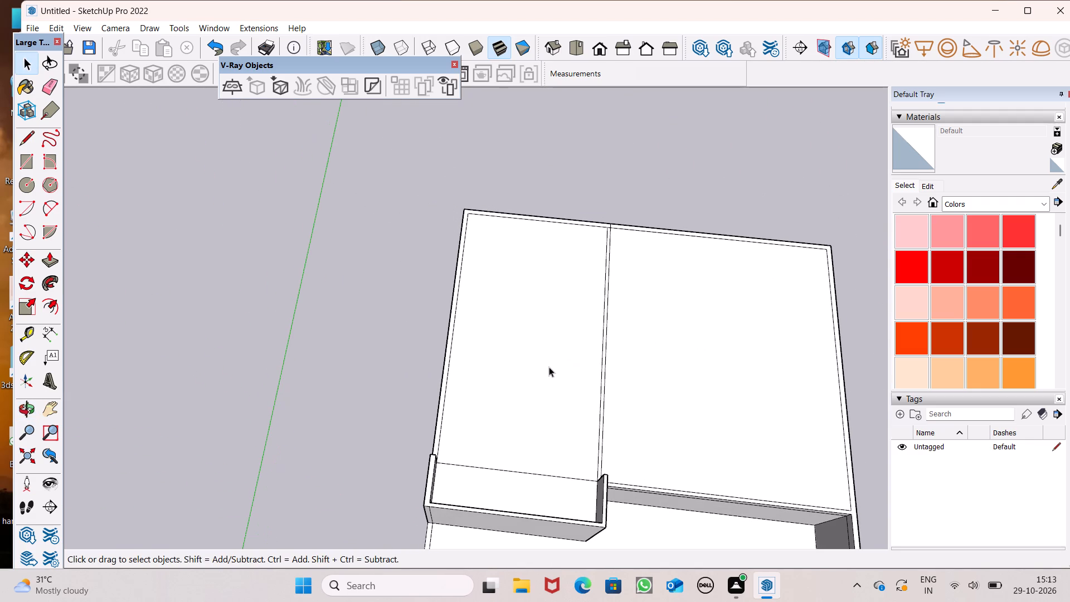
{"action": "middle_click_drag", "start_coordinate": [609, 431], "coordinate": [249, 331]}
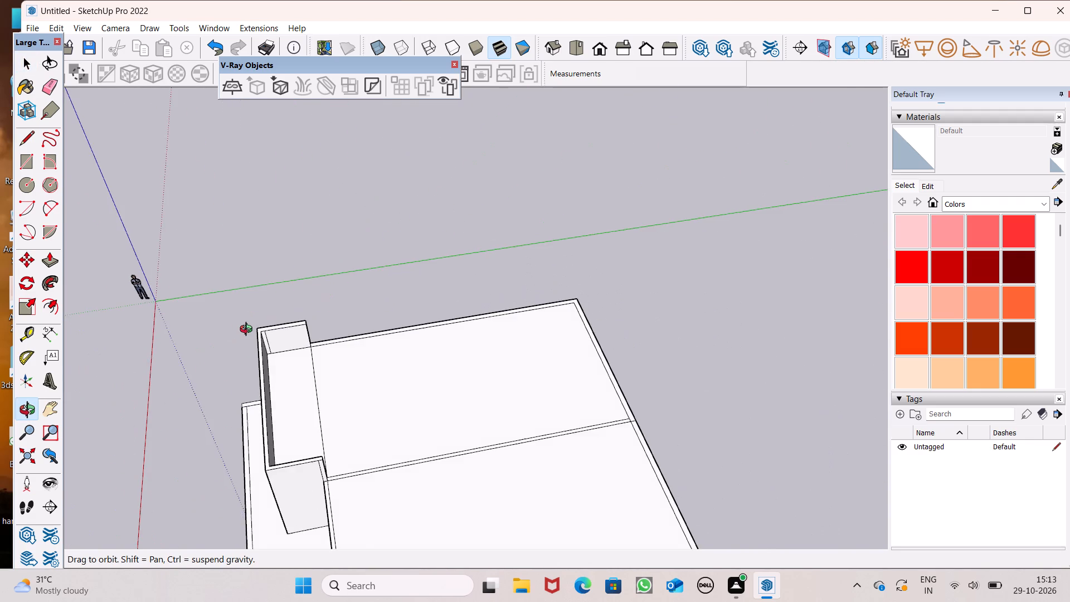
{"action": "middle_click_drag", "start_coordinate": [249, 331], "coordinate": [295, 326]}
Place a guide across the smaller room's roof, parallel to the line behind the front parapet and about 9' 5" back from it.
{"action": "left_click", "coordinate": [34, 330]}
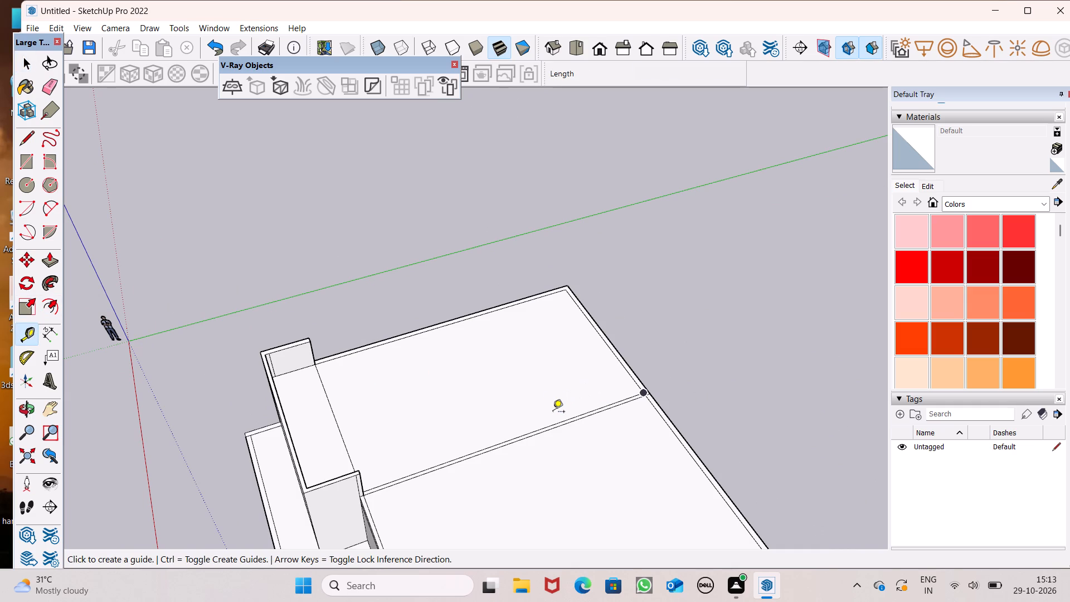
{"action": "left_click", "coordinate": [340, 430]}
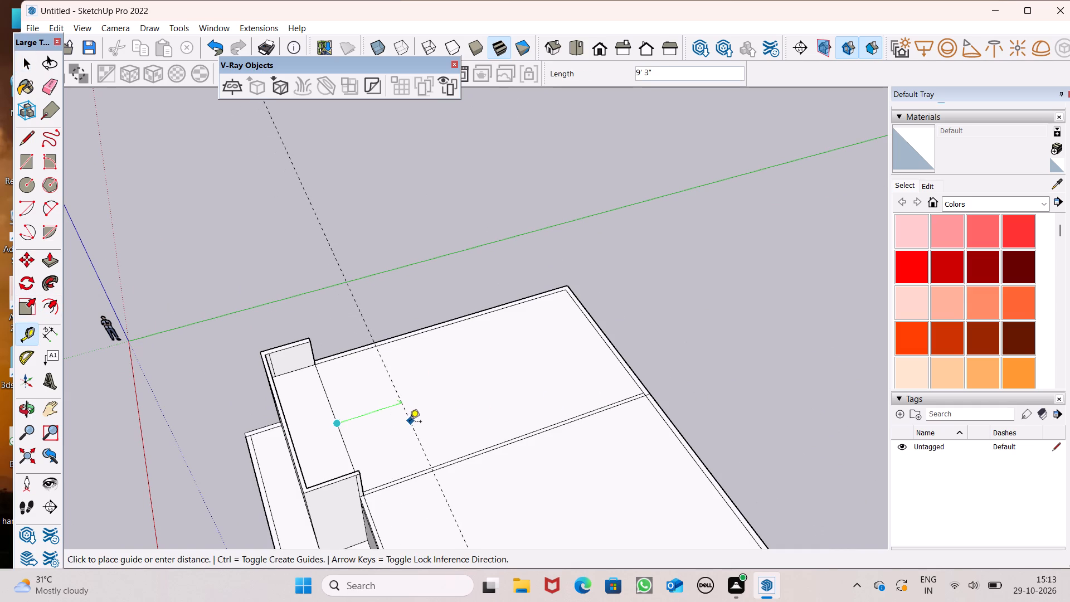
{"action": "scroll", "coordinate": [459, 443], "scroll_direction": "down", "scroll_amount": 1}
{"action": "middle_click_drag", "start_coordinate": [484, 454], "coordinate": [460, 489]}
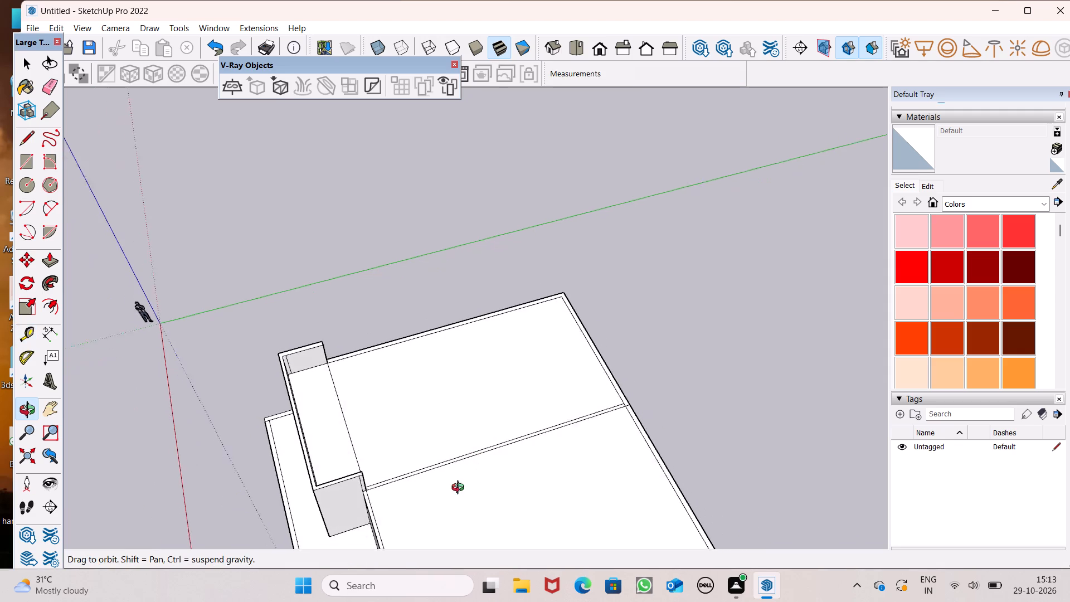
{"action": "middle_click_drag", "start_coordinate": [460, 489], "coordinate": [458, 489]}
{"action": "scroll", "coordinate": [431, 454], "scroll_direction": "up", "scroll_amount": 1}
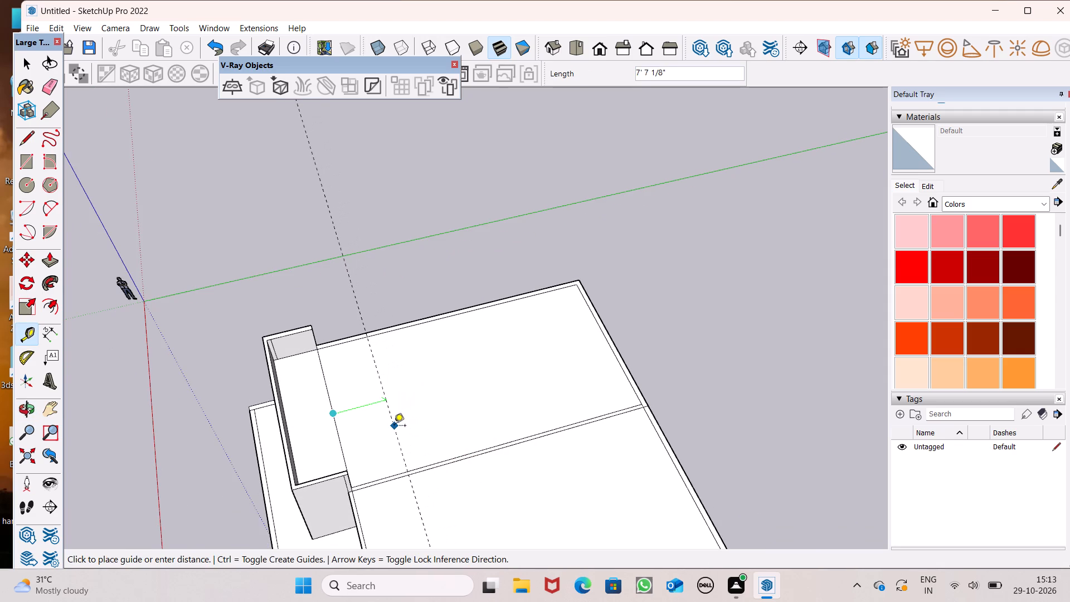
{"action": "scroll", "coordinate": [408, 431], "scroll_direction": "up", "scroll_amount": 2}
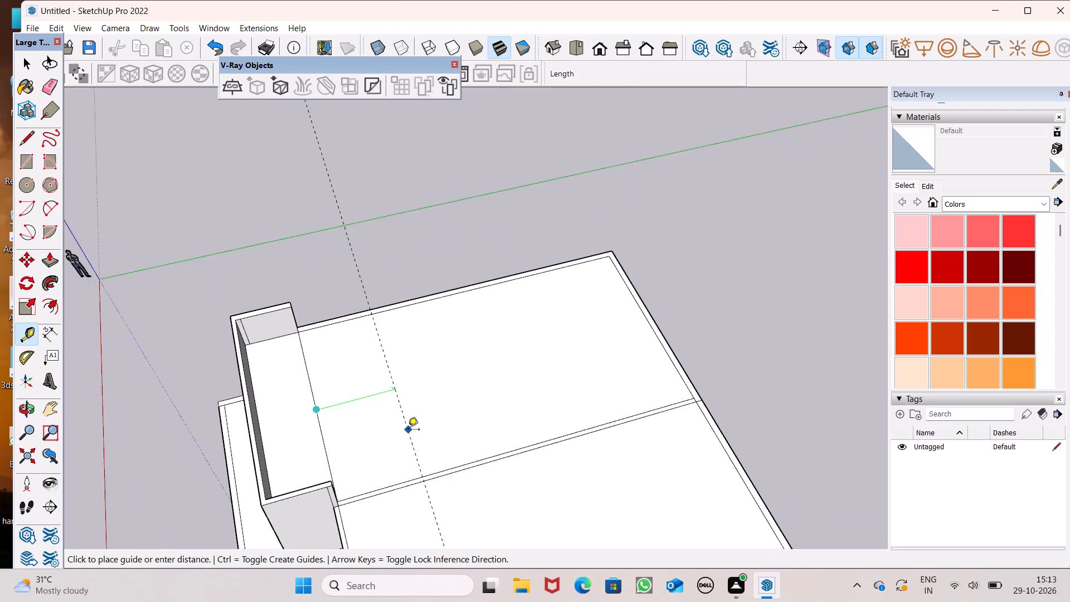
{"action": "scroll", "coordinate": [408, 430], "scroll_direction": "up", "scroll_amount": 1}
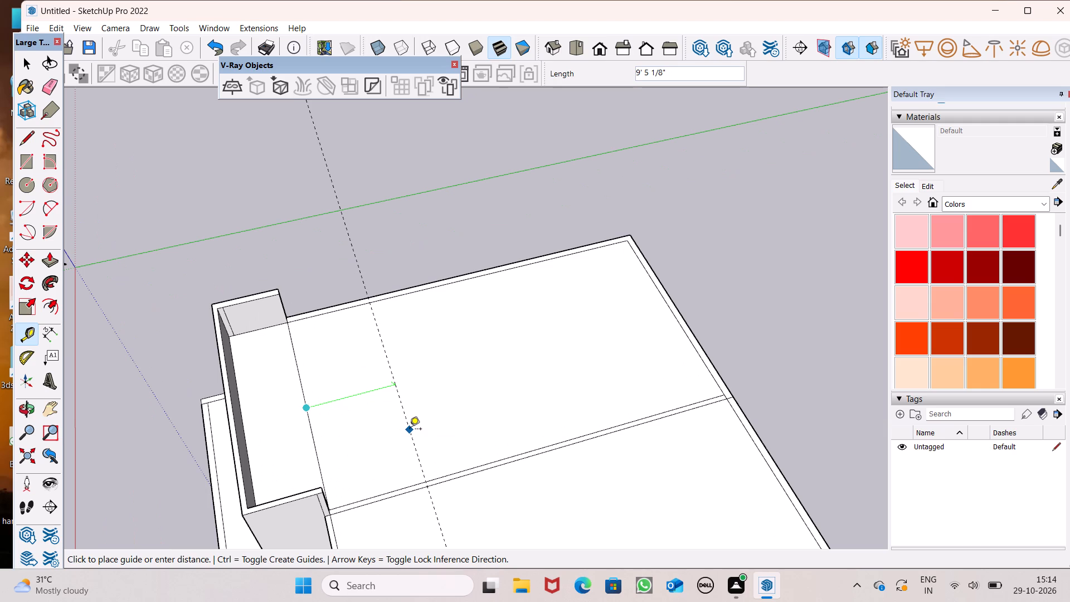
{"action": "left_click", "coordinate": [420, 462]}
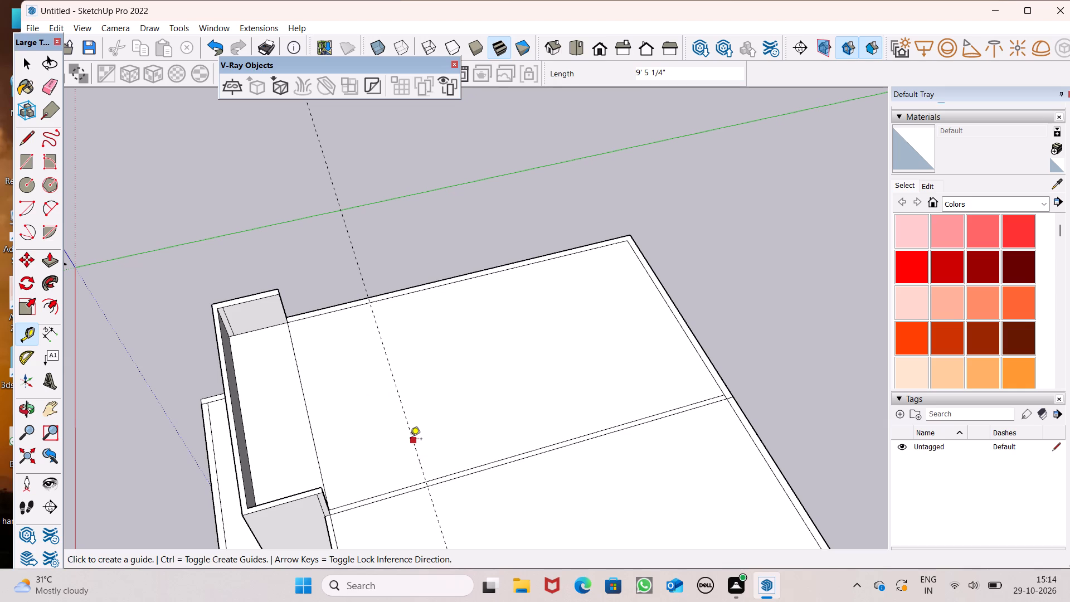
Place a second parallel guide 6" behind the first one on the smaller room's roof.
{"action": "left_click", "coordinate": [410, 440]}
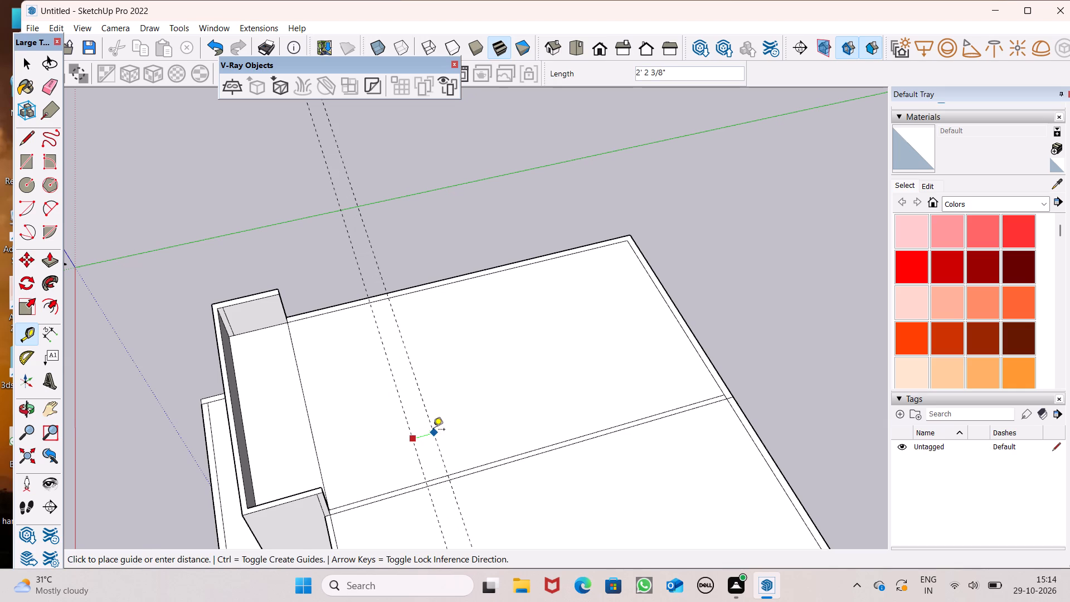
{"action": "type", "text": "6\""}
{"action": "key", "text": "Return"}
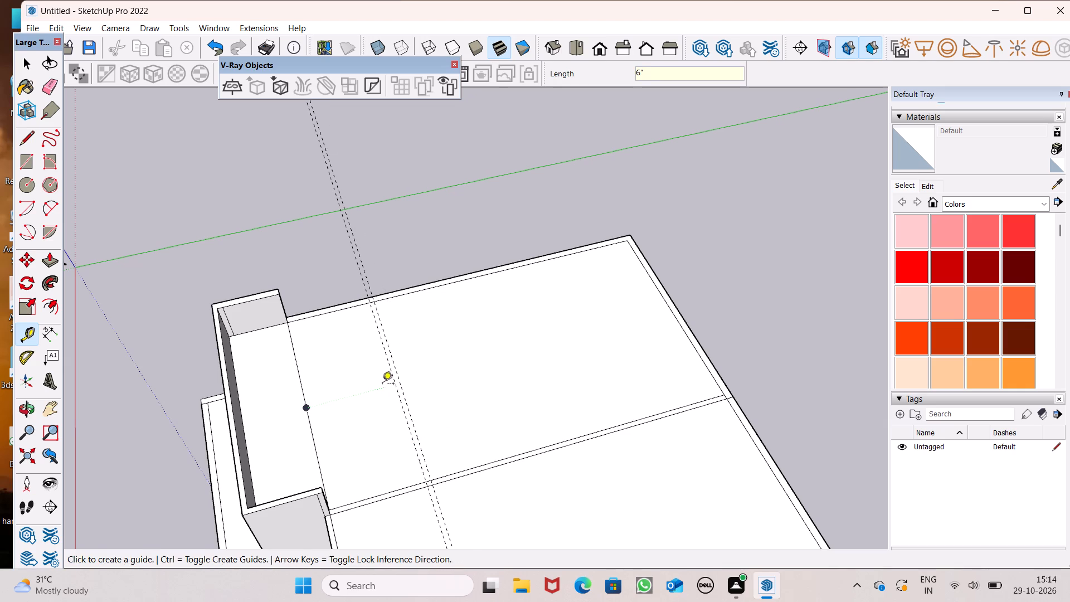
Examine where the two guides cross the roofs and rims from the front, above and the outer side.
{"action": "scroll", "coordinate": [372, 346], "scroll_direction": "down", "scroll_amount": 2}
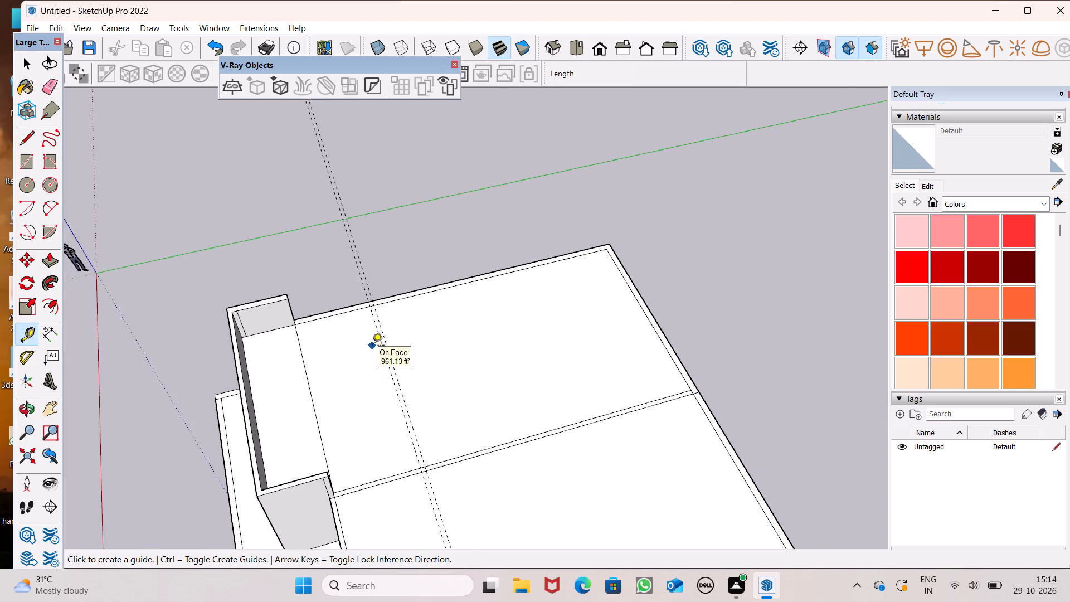
{"action": "middle_click_drag", "start_coordinate": [386, 385], "coordinate": [814, 309]}
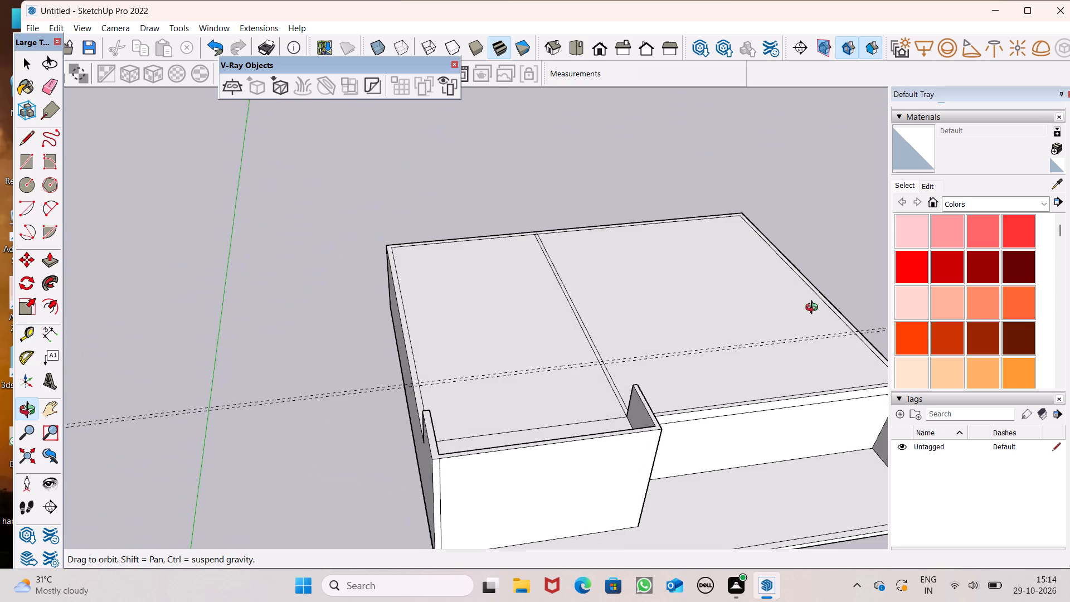
{"action": "middle_click_drag", "start_coordinate": [814, 309], "coordinate": [577, 479]}
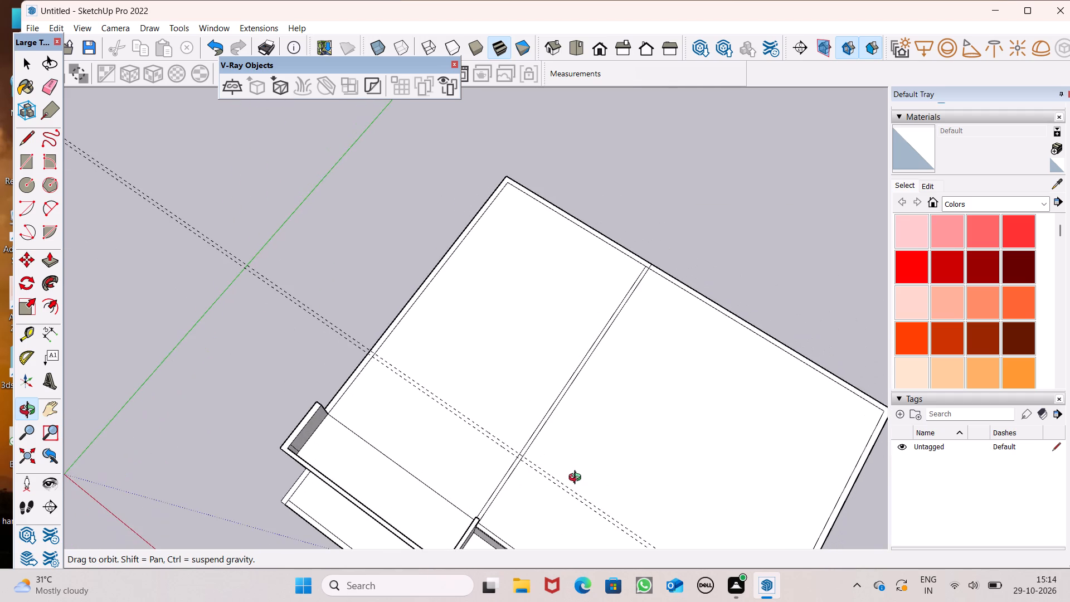
{"action": "middle_click_drag", "start_coordinate": [577, 479], "coordinate": [537, 394]}
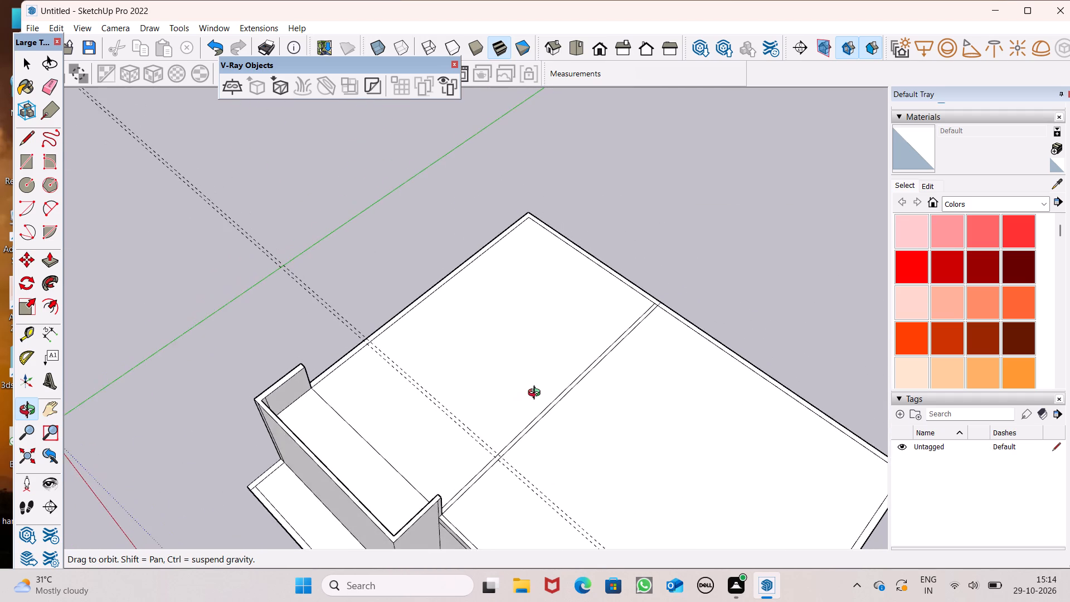
{"action": "middle_click_drag", "start_coordinate": [537, 394], "coordinate": [483, 411]}
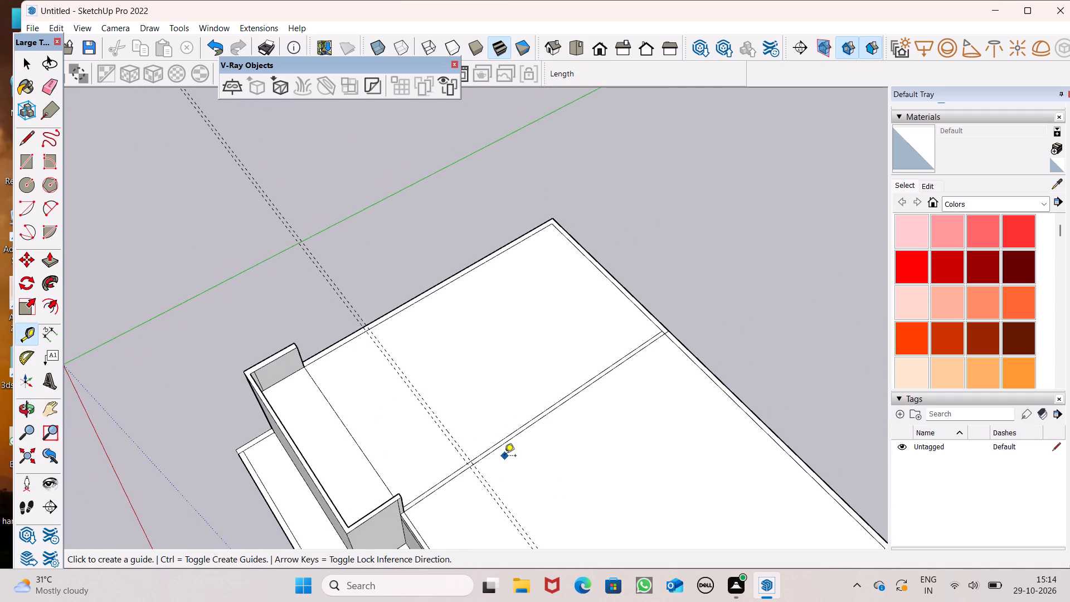
{"action": "scroll", "coordinate": [504, 457], "scroll_direction": "down", "scroll_amount": 1}
{"action": "middle_click_drag", "start_coordinate": [512, 498], "coordinate": [547, 429]}
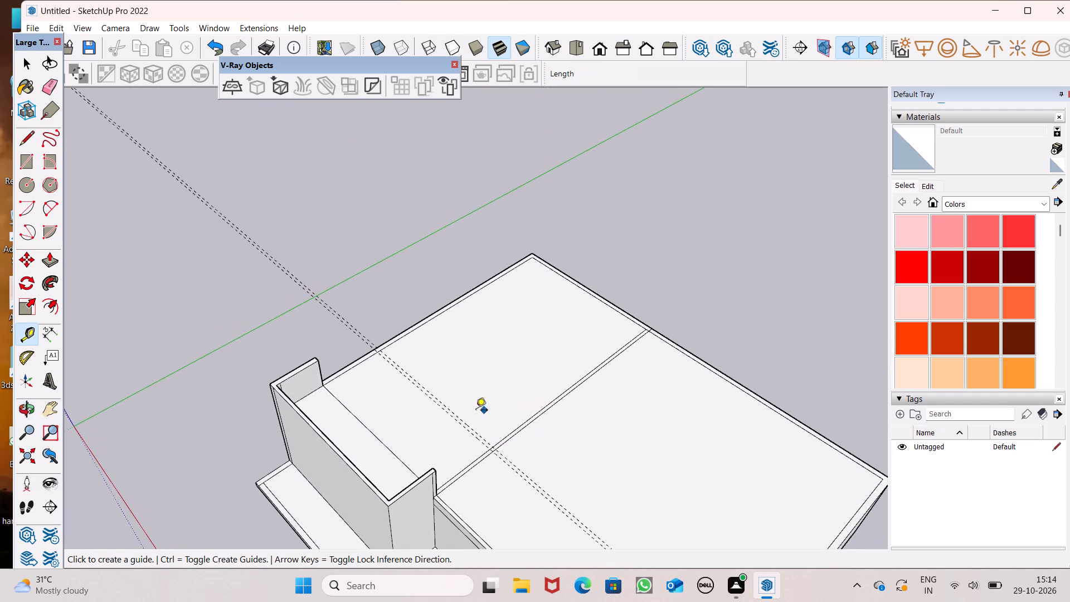
{"action": "middle_click_drag", "start_coordinate": [542, 452], "coordinate": [571, 299]}
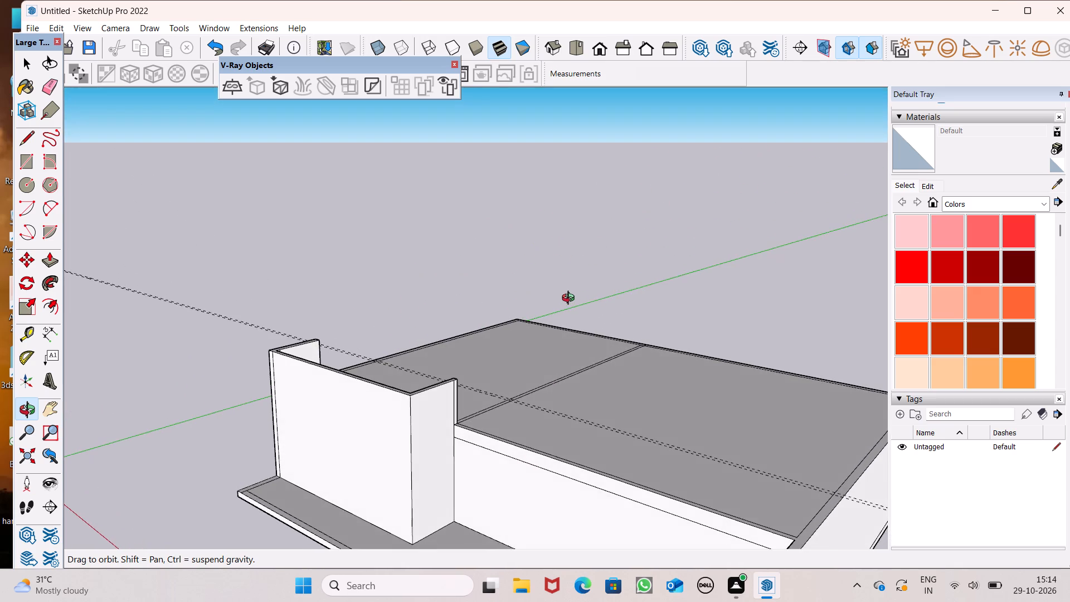
{"action": "middle_click_drag", "start_coordinate": [571, 299], "coordinate": [586, 428]}
{"action": "scroll", "coordinate": [436, 371], "scroll_direction": "down", "scroll_amount": 2}
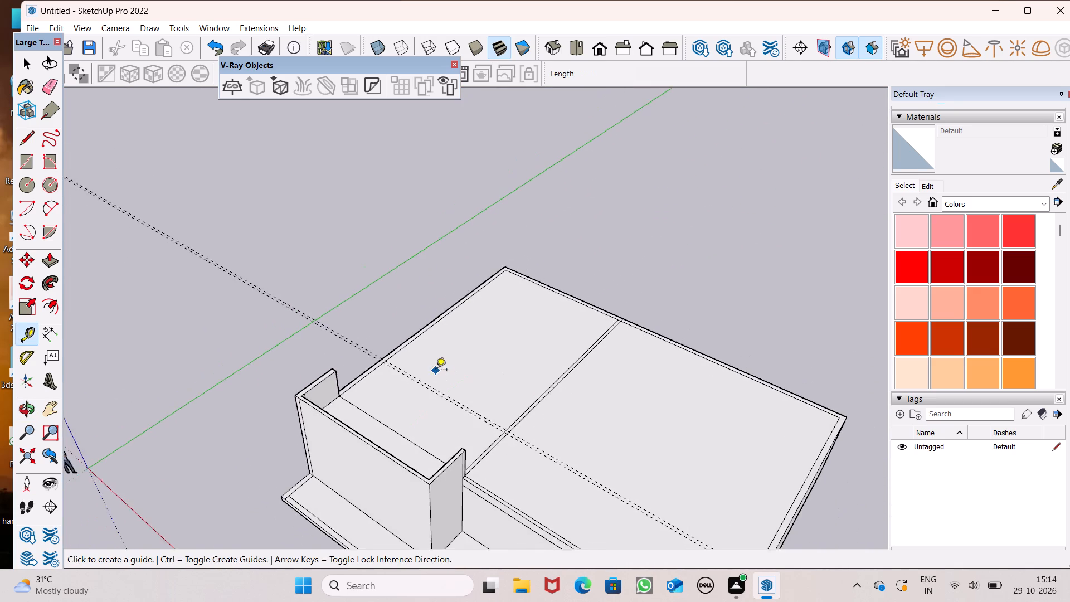
{"action": "middle_click_drag", "start_coordinate": [495, 395], "coordinate": [724, 386]}
{"action": "scroll", "coordinate": [565, 333], "scroll_direction": "up", "scroll_amount": 1}
{"action": "scroll", "coordinate": [410, 275], "scroll_direction": "down", "scroll_amount": 2}
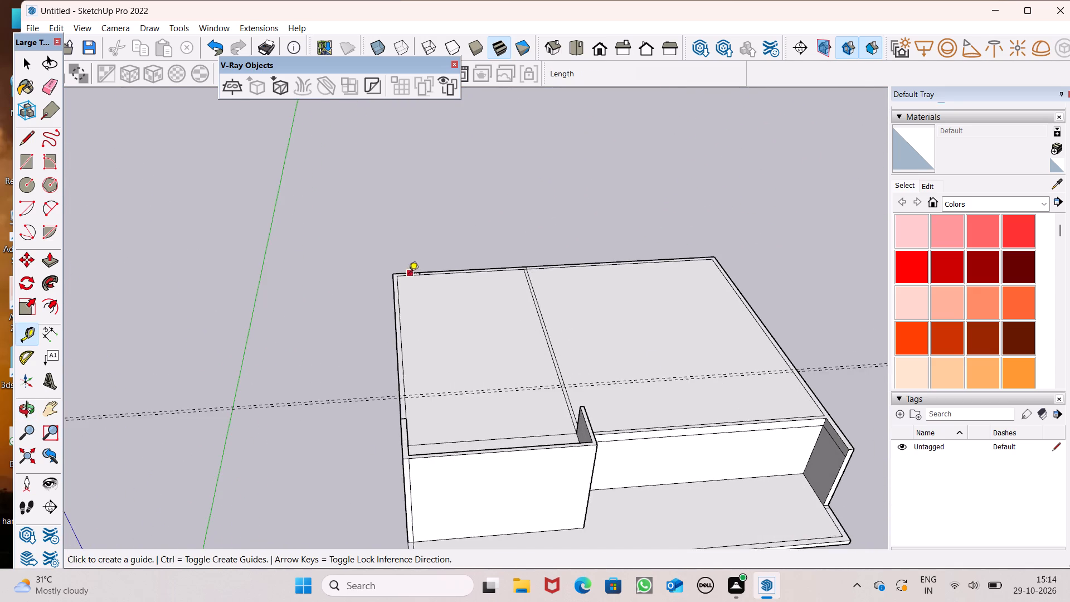
{"action": "scroll", "coordinate": [408, 275], "scroll_direction": "down", "scroll_amount": 1}
{"action": "middle_click_drag", "start_coordinate": [387, 374], "coordinate": [699, 389]}
{"action": "scroll", "coordinate": [476, 348], "scroll_direction": "up", "scroll_amount": 3}
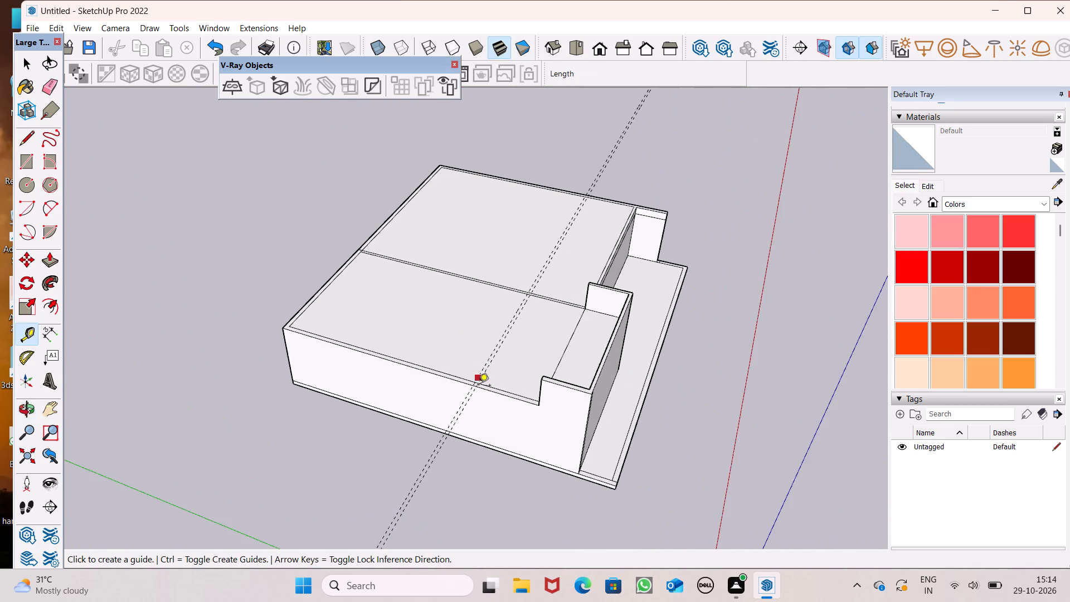
{"action": "middle_click_drag", "start_coordinate": [503, 398], "coordinate": [578, 419]}
{"action": "scroll", "coordinate": [507, 399], "scroll_direction": "up", "scroll_amount": 1}
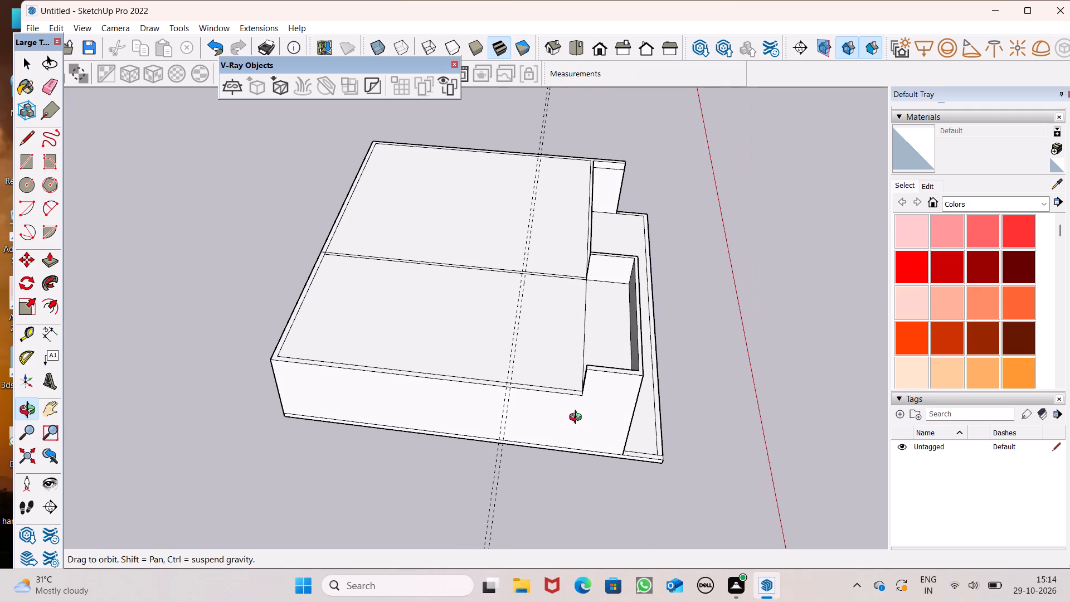
{"action": "middle_click_drag", "start_coordinate": [578, 419], "coordinate": [578, 419]}
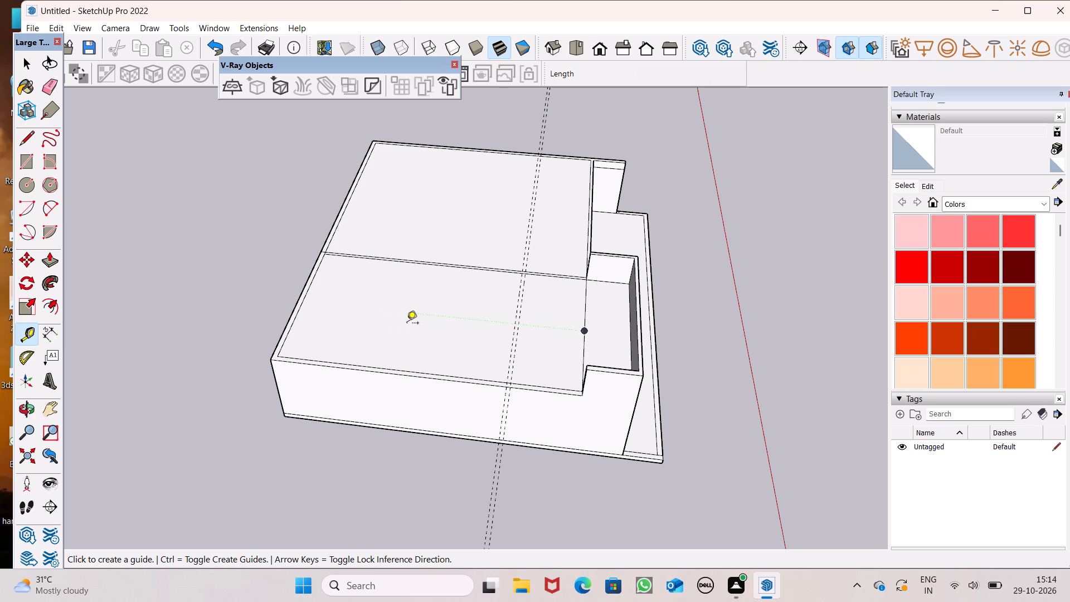
Draw a 6" by about 23' rectangle between the two guides, across the smaller room's roof from rim to rim.
{"action": "scroll", "coordinate": [489, 372], "scroll_direction": "up", "scroll_amount": 2}
{"action": "left_click", "coordinate": [26, 167]}
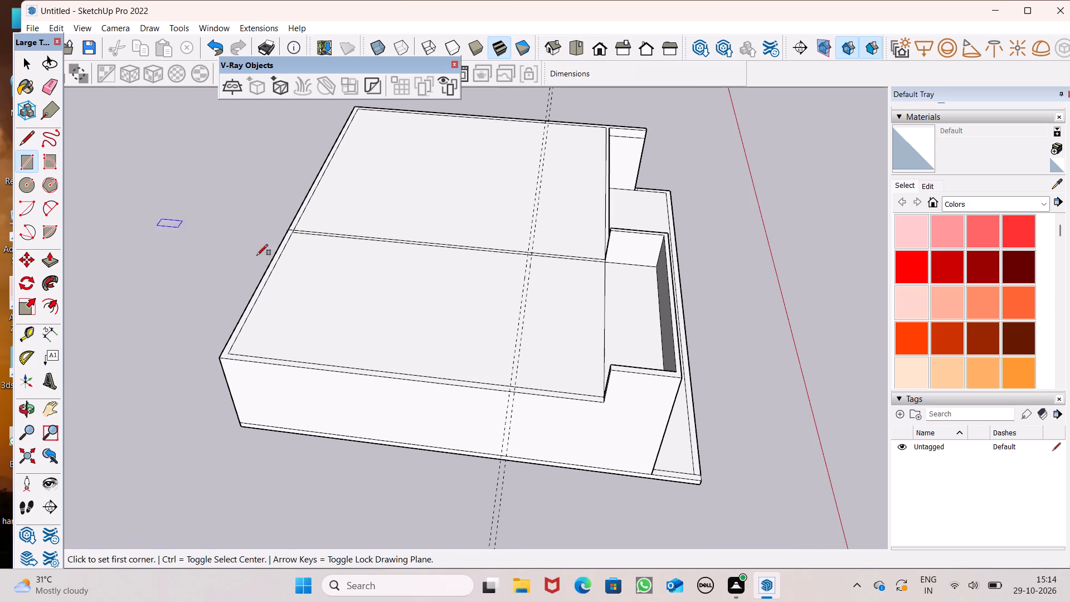
{"action": "scroll", "coordinate": [372, 284], "scroll_direction": "up", "scroll_amount": 1}
{"action": "middle_click_drag", "start_coordinate": [372, 284], "coordinate": [510, 347]}
{"action": "scroll", "coordinate": [537, 237], "scroll_direction": "up", "scroll_amount": 11}
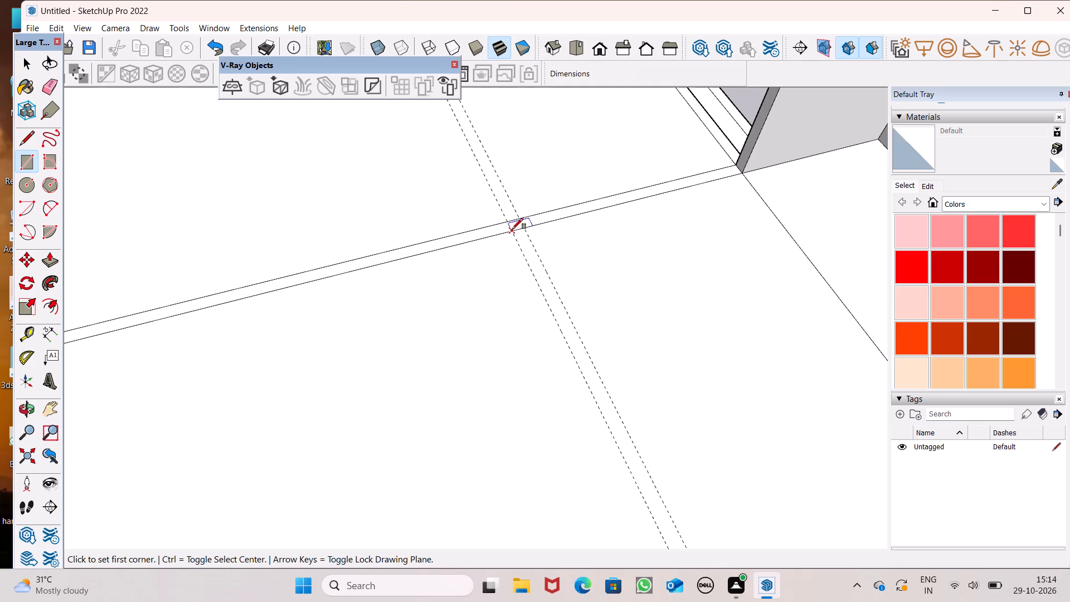
{"action": "left_click", "coordinate": [512, 229]}
{"action": "scroll", "coordinate": [537, 230], "scroll_direction": "down", "scroll_amount": 15}
{"action": "scroll", "coordinate": [621, 366], "scroll_direction": "up", "scroll_amount": 5}
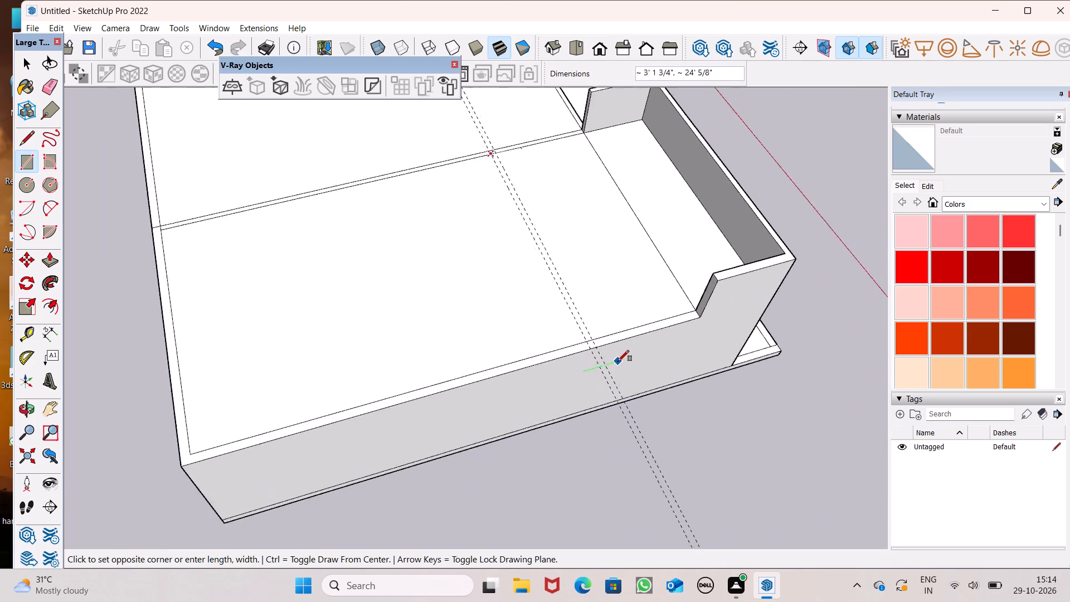
{"action": "scroll", "coordinate": [618, 361], "scroll_direction": "up", "scroll_amount": 3}
{"action": "scroll", "coordinate": [583, 312], "scroll_direction": "up", "scroll_amount": 5}
{"action": "left_click", "coordinate": [585, 345]}
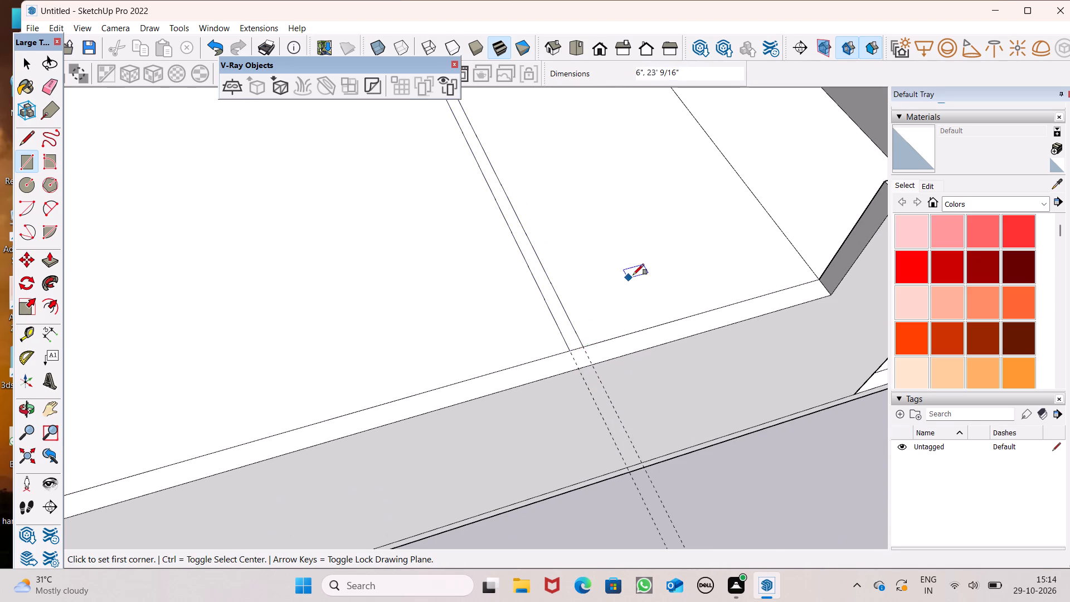
Erase the two guides that cross the roofs.
{"action": "scroll", "coordinate": [656, 338], "scroll_direction": "down", "scroll_amount": 7}
{"action": "scroll", "coordinate": [611, 325], "scroll_direction": "down", "scroll_amount": 8}
{"action": "scroll", "coordinate": [380, 309], "scroll_direction": "down", "scroll_amount": 4}
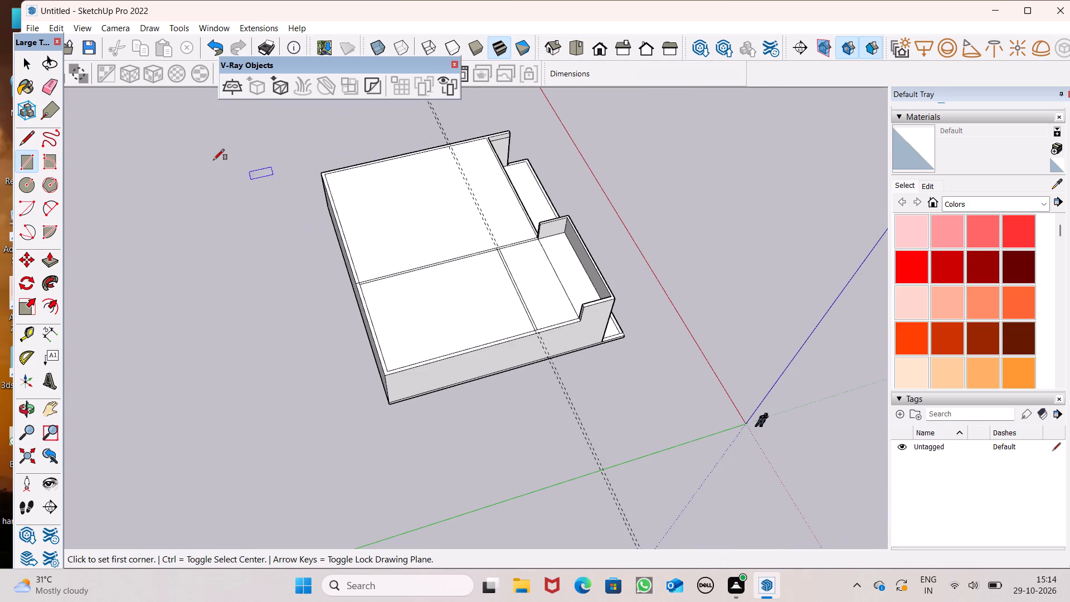
{"action": "left_click", "coordinate": [47, 82]}
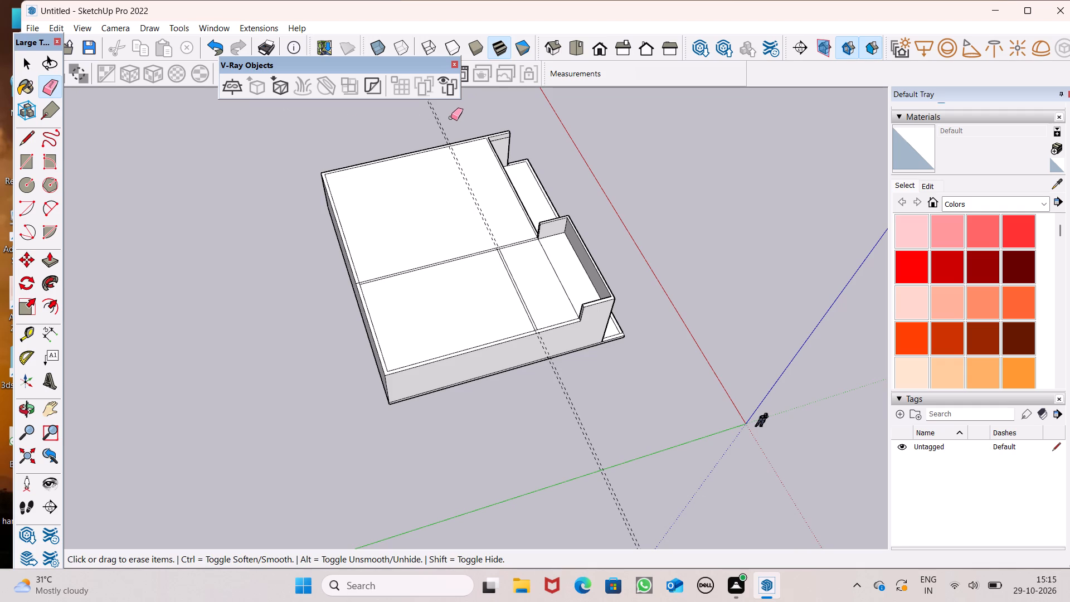
{"action": "left_click_drag", "start_coordinate": [446, 118], "coordinate": [431, 125]}
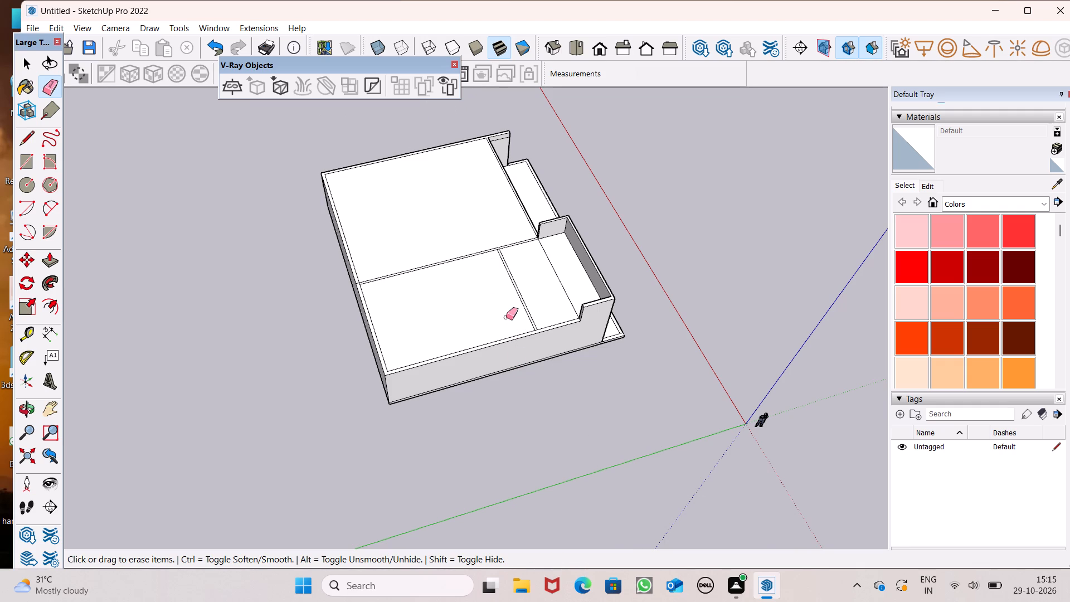
Examine the new roof strip and its junctions with the rims from the front, above and the outer side.
{"action": "scroll", "coordinate": [476, 297], "scroll_direction": "down", "scroll_amount": 3}
{"action": "middle_click_drag", "start_coordinate": [515, 331], "coordinate": [0, 228]}
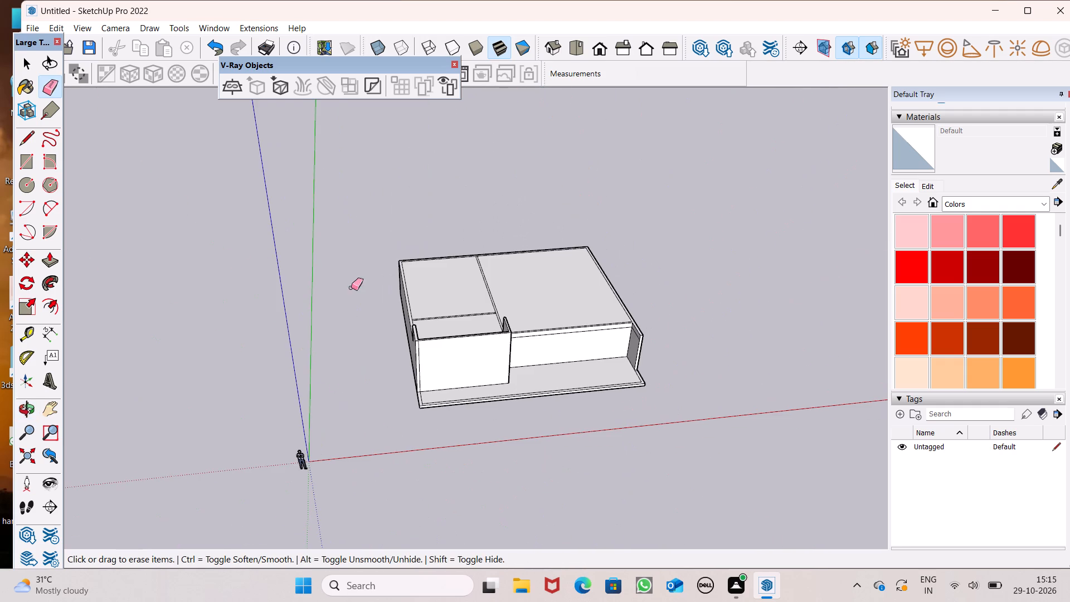
{"action": "middle_click_drag", "start_coordinate": [557, 355], "coordinate": [459, 324]}
{"action": "scroll", "coordinate": [557, 355], "scroll_direction": "up", "scroll_amount": 1}
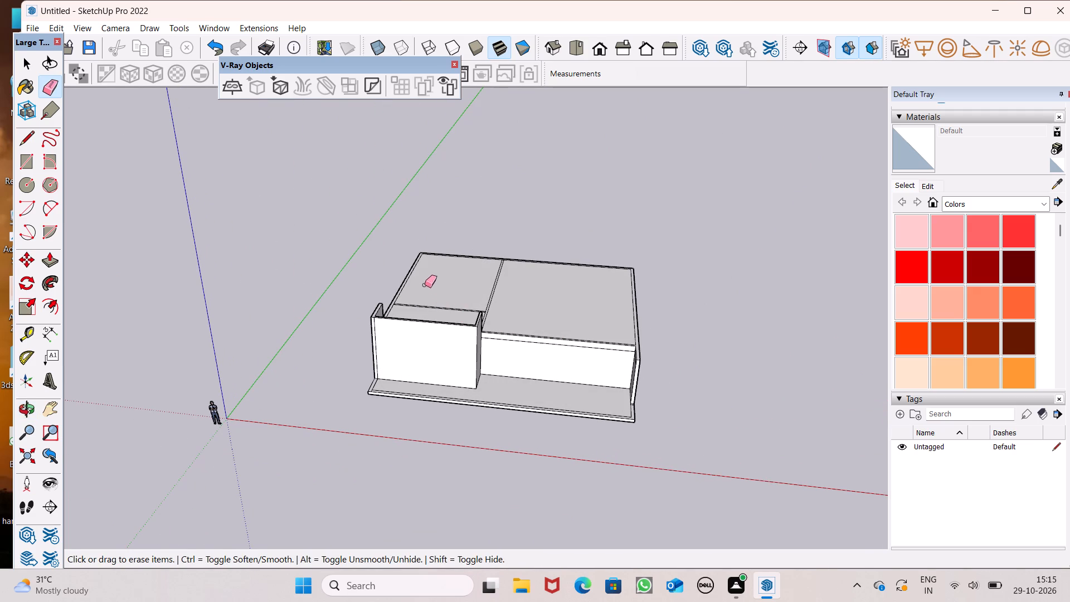
{"action": "scroll", "coordinate": [397, 308], "scroll_direction": "up", "scroll_amount": 8}
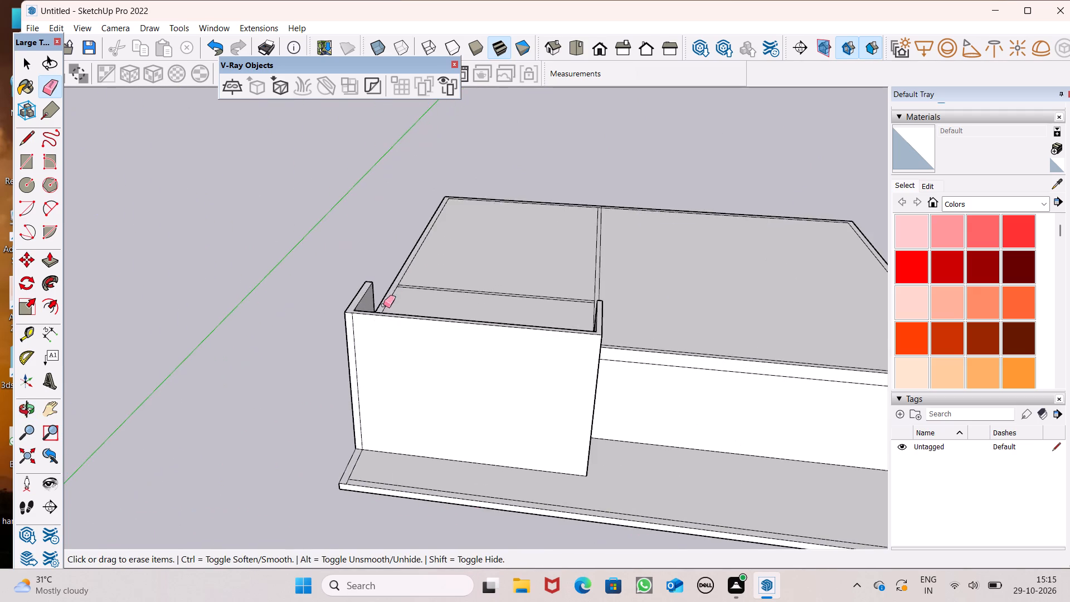
{"action": "scroll", "coordinate": [388, 282], "scroll_direction": "down", "scroll_amount": 1}
{"action": "scroll", "coordinate": [388, 281], "scroll_direction": "up", "scroll_amount": 6}
{"action": "middle_click_drag", "start_coordinate": [364, 288], "coordinate": [407, 345]}
{"action": "scroll", "coordinate": [397, 322], "scroll_direction": "up", "scroll_amount": 3}
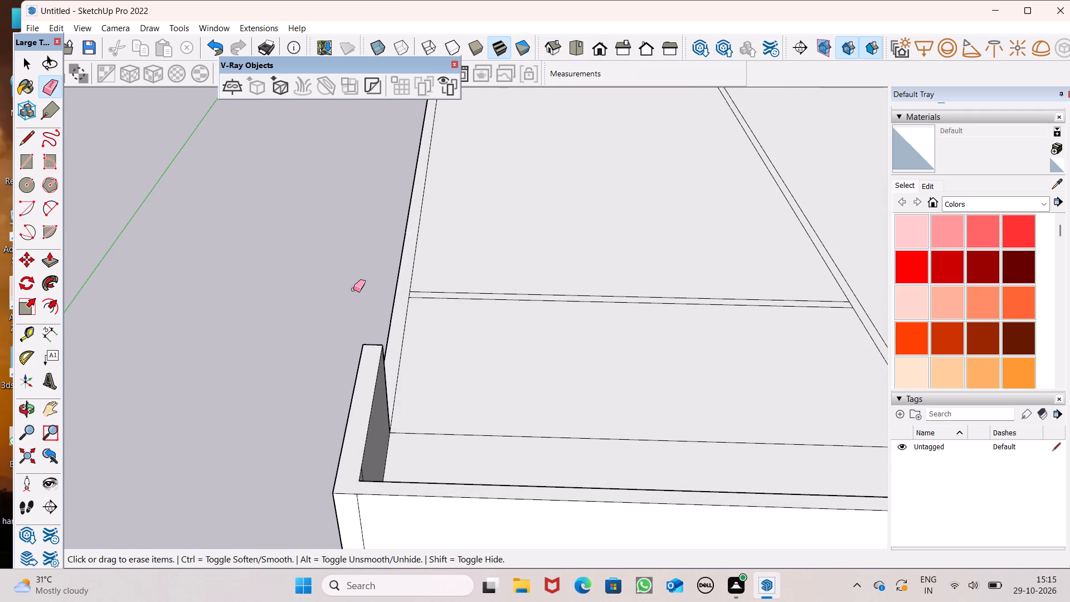
{"action": "scroll", "coordinate": [353, 289], "scroll_direction": "down", "scroll_amount": 5}
{"action": "middle_click_drag", "start_coordinate": [364, 297], "coordinate": [503, 348]}
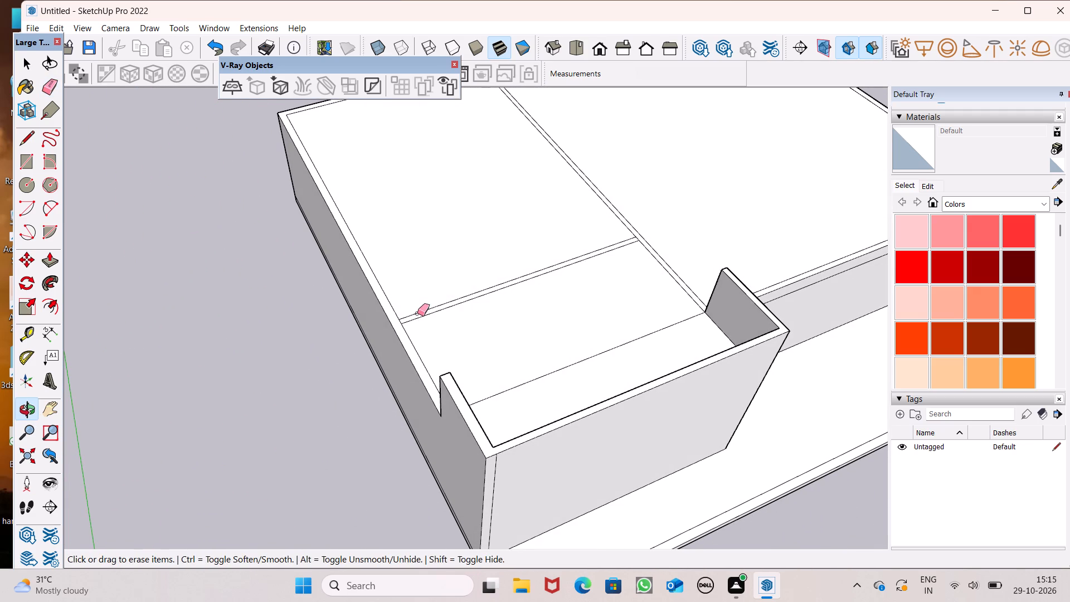
Extend the strip's front edge with a 6" line across the rim between the two rooms.
{"action": "scroll", "coordinate": [645, 232], "scroll_direction": "up", "scroll_amount": 10}
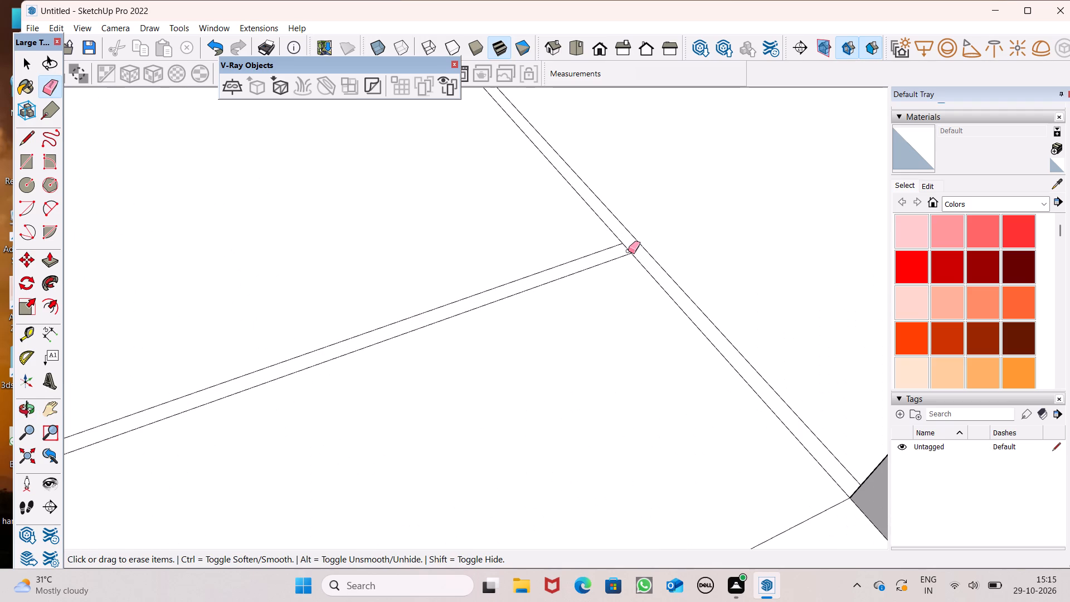
{"action": "scroll", "coordinate": [628, 251], "scroll_direction": "down", "scroll_amount": 5}
{"action": "middle_click_drag", "start_coordinate": [670, 283], "coordinate": [461, 366]}
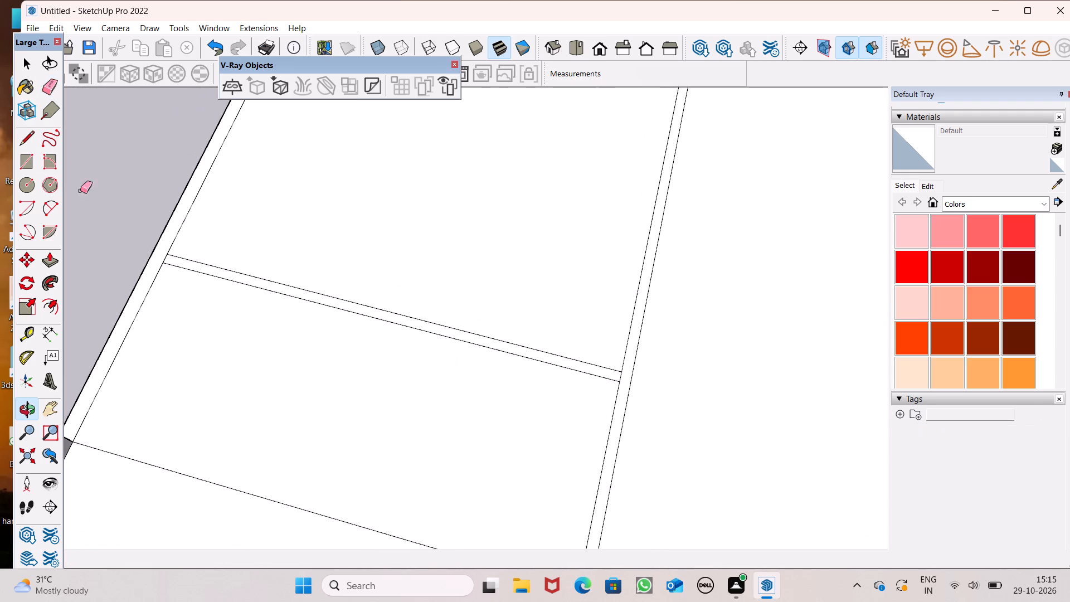
{"action": "left_click", "coordinate": [27, 143]}
{"action": "scroll", "coordinate": [708, 389], "scroll_direction": "up", "scroll_amount": 4}
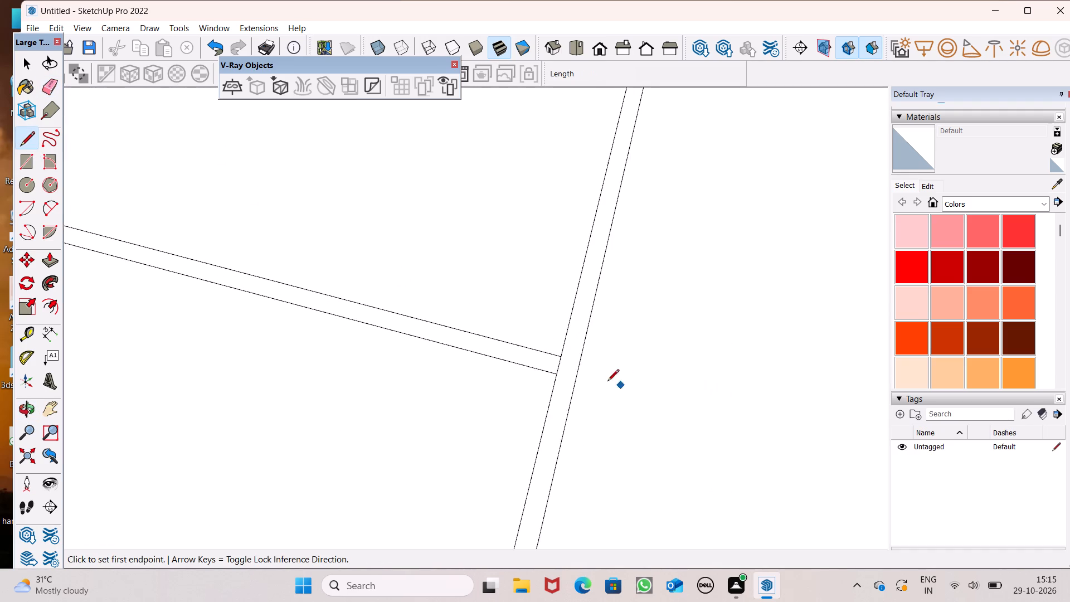
{"action": "scroll", "coordinate": [607, 382], "scroll_direction": "up", "scroll_amount": 5}
{"action": "left_click", "coordinate": [561, 367]}
{"action": "left_click", "coordinate": [583, 371]}
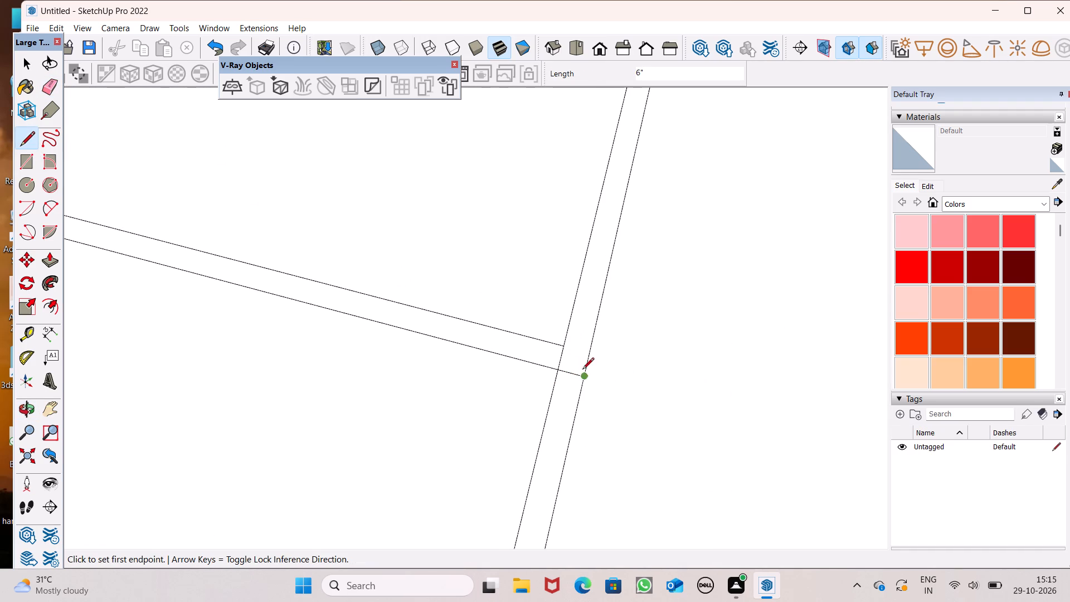
Erase the short edge segment separating the strip's end from the rim between the two rooms.
{"action": "left_click_drag", "start_coordinate": [50, 90], "coordinate": [56, 90]}
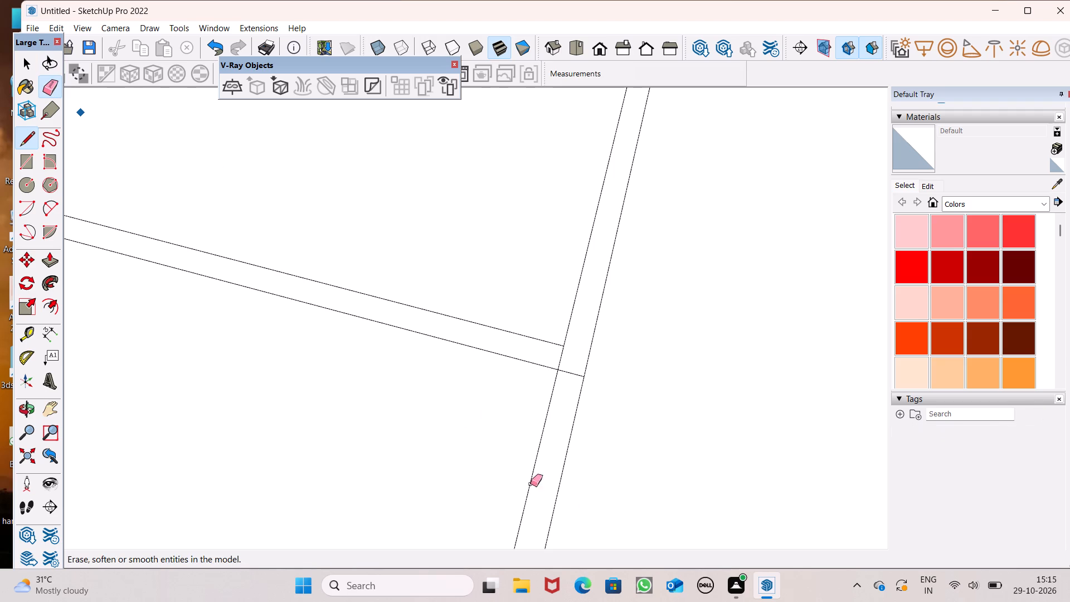
{"action": "scroll", "coordinate": [596, 438], "scroll_direction": "up", "scroll_amount": 4}
{"action": "scroll", "coordinate": [570, 370], "scroll_direction": "down", "scroll_amount": 1}
{"action": "scroll", "coordinate": [563, 360], "scroll_direction": "up", "scroll_amount": 1}
{"action": "left_click_drag", "start_coordinate": [539, 331], "coordinate": [543, 331]}
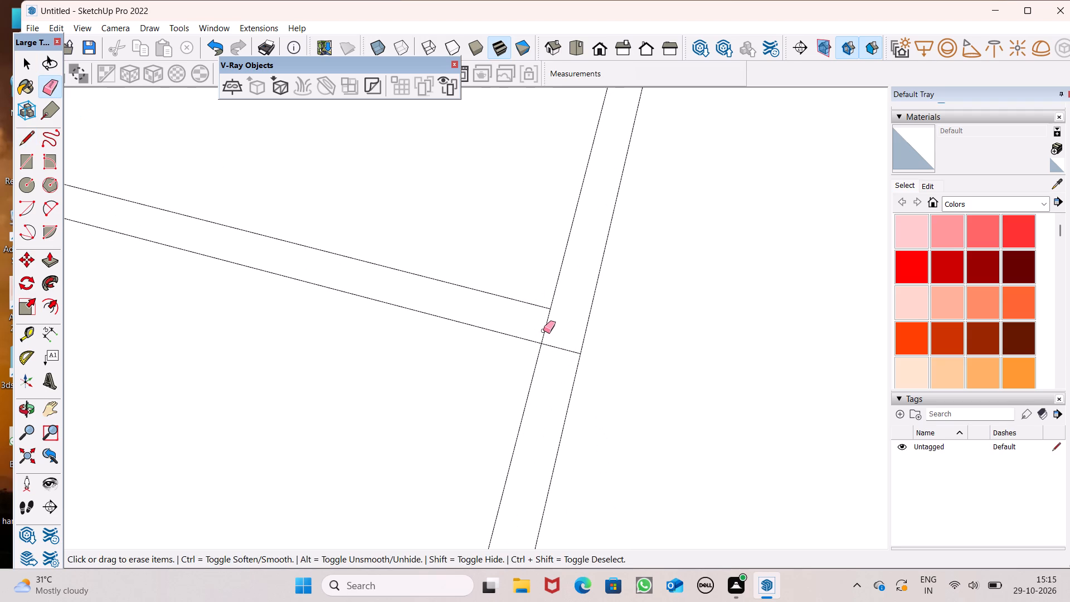
{"action": "left_click_drag", "start_coordinate": [543, 331], "coordinate": [553, 329]}
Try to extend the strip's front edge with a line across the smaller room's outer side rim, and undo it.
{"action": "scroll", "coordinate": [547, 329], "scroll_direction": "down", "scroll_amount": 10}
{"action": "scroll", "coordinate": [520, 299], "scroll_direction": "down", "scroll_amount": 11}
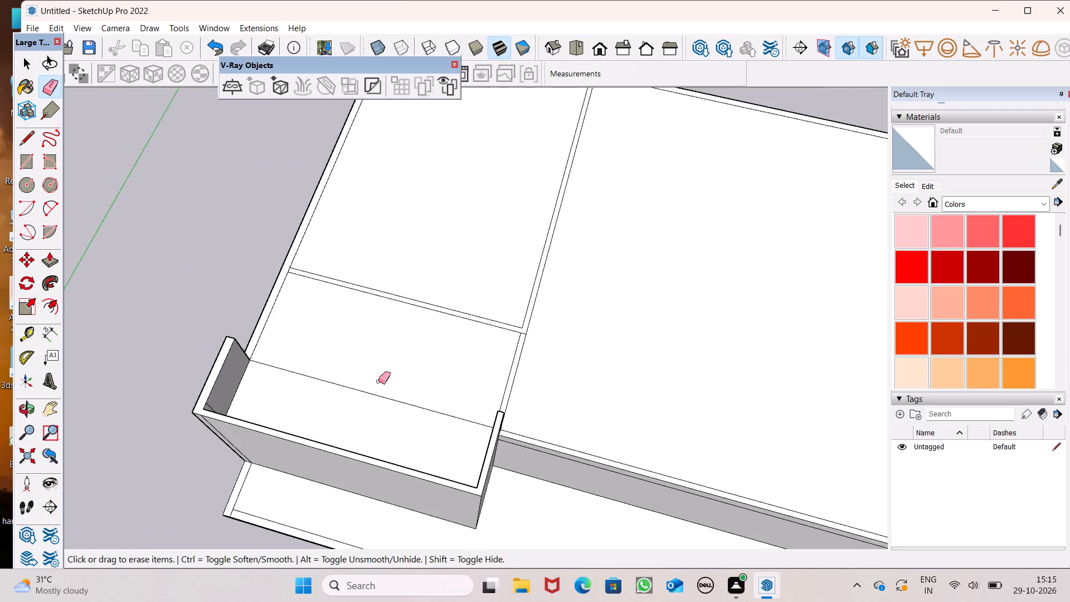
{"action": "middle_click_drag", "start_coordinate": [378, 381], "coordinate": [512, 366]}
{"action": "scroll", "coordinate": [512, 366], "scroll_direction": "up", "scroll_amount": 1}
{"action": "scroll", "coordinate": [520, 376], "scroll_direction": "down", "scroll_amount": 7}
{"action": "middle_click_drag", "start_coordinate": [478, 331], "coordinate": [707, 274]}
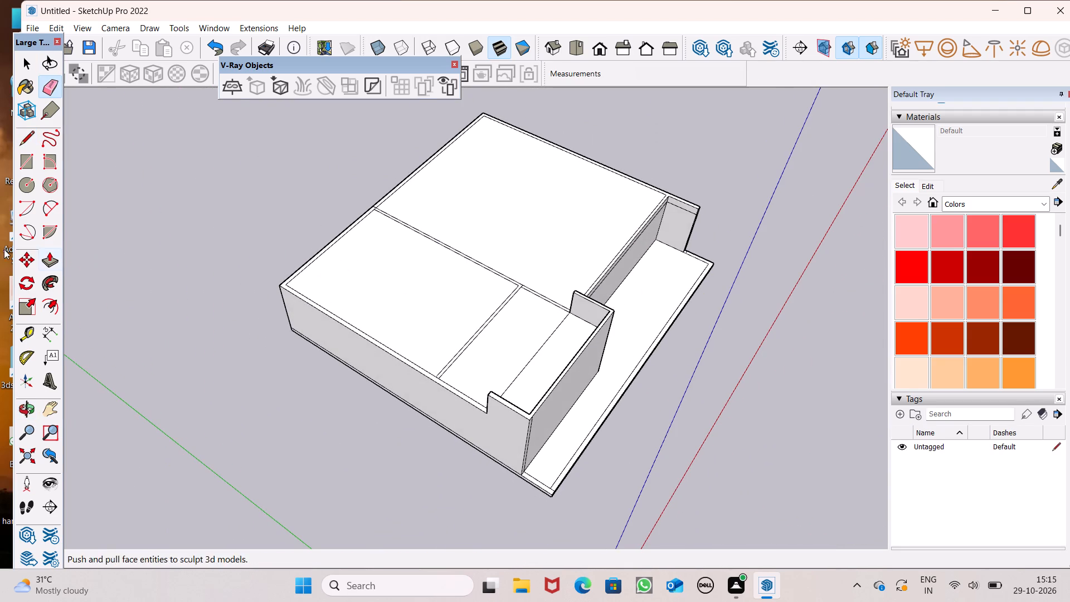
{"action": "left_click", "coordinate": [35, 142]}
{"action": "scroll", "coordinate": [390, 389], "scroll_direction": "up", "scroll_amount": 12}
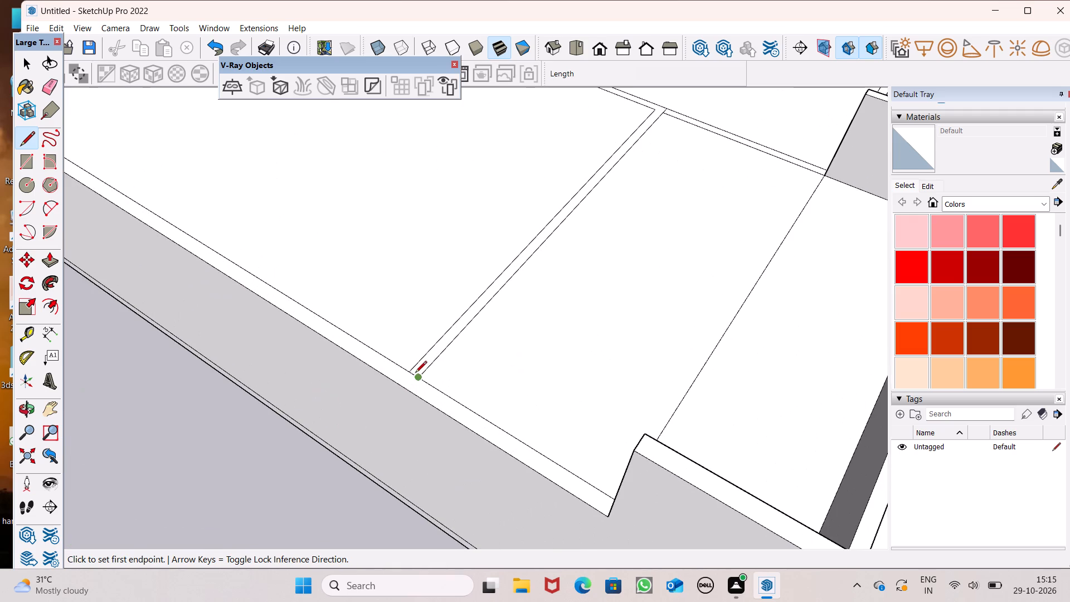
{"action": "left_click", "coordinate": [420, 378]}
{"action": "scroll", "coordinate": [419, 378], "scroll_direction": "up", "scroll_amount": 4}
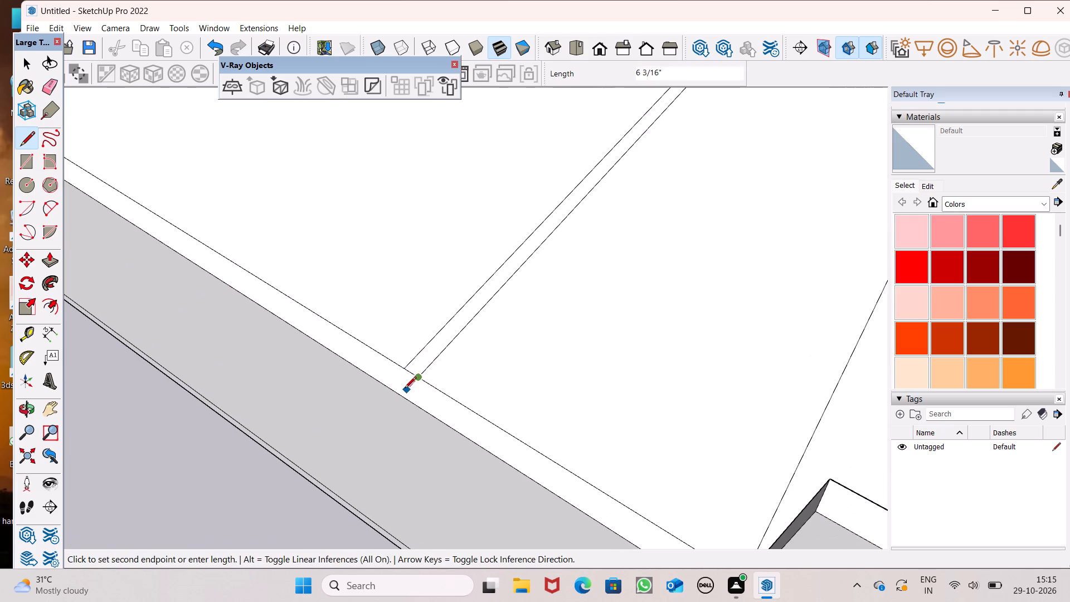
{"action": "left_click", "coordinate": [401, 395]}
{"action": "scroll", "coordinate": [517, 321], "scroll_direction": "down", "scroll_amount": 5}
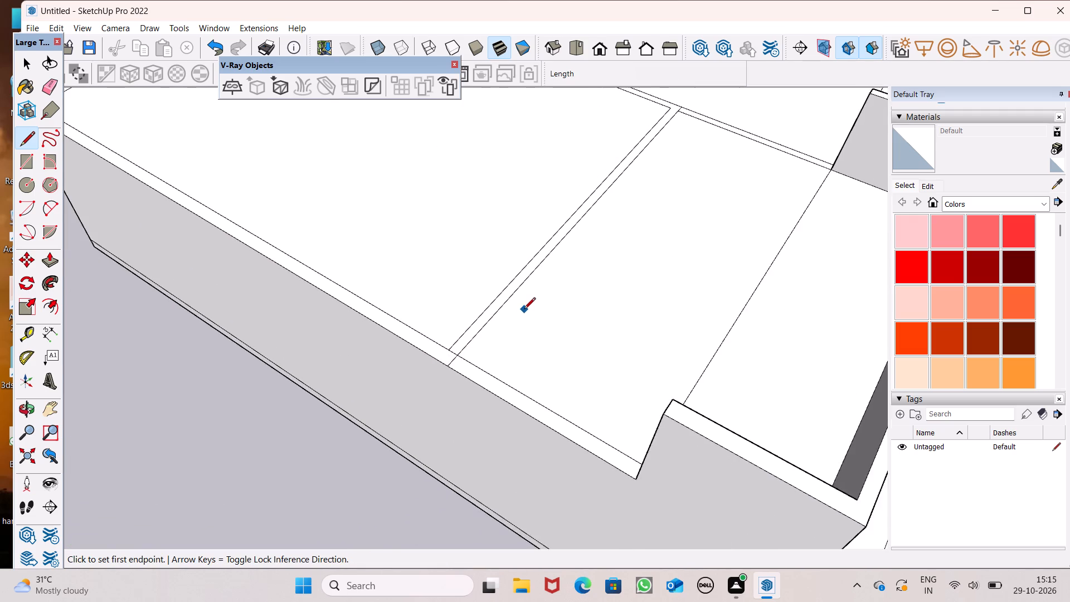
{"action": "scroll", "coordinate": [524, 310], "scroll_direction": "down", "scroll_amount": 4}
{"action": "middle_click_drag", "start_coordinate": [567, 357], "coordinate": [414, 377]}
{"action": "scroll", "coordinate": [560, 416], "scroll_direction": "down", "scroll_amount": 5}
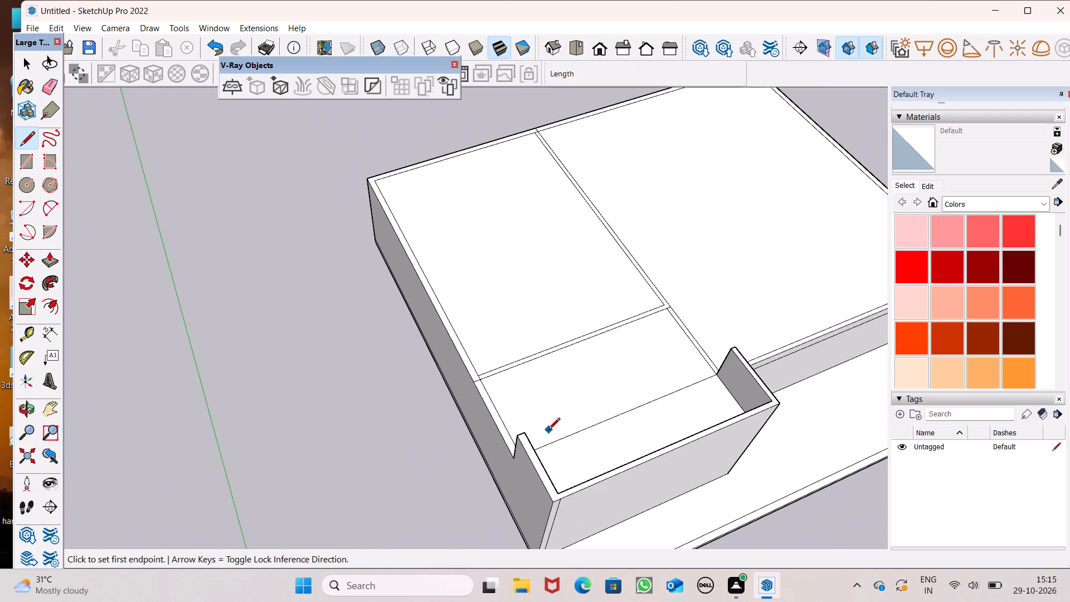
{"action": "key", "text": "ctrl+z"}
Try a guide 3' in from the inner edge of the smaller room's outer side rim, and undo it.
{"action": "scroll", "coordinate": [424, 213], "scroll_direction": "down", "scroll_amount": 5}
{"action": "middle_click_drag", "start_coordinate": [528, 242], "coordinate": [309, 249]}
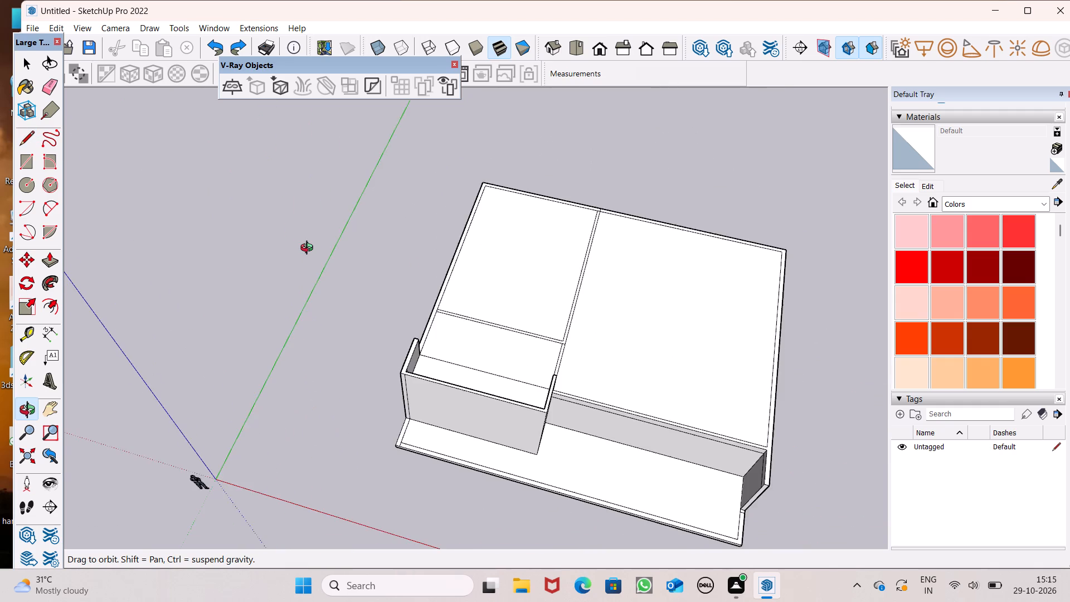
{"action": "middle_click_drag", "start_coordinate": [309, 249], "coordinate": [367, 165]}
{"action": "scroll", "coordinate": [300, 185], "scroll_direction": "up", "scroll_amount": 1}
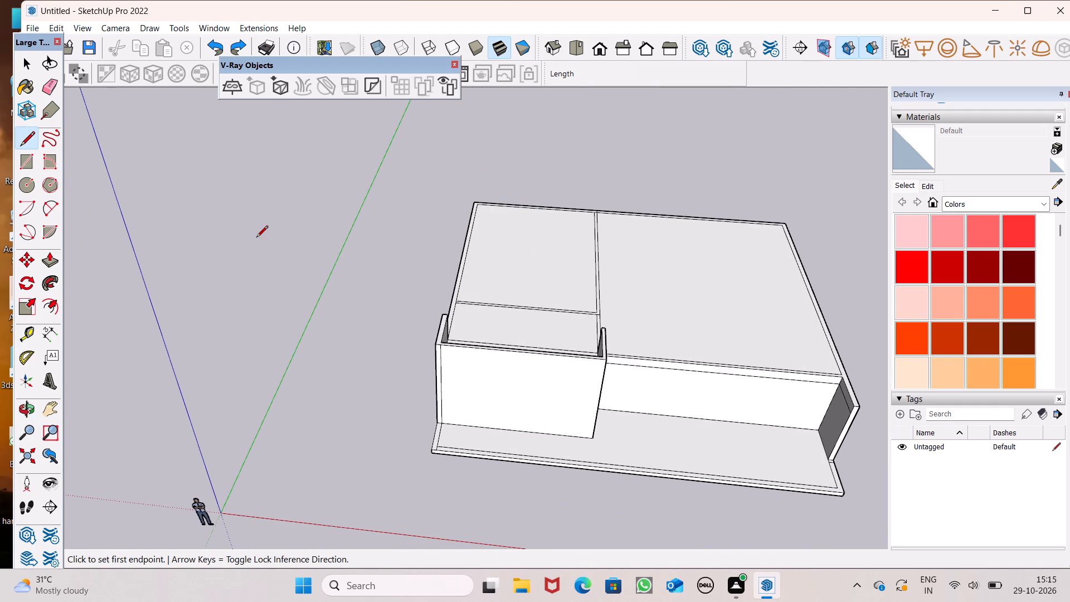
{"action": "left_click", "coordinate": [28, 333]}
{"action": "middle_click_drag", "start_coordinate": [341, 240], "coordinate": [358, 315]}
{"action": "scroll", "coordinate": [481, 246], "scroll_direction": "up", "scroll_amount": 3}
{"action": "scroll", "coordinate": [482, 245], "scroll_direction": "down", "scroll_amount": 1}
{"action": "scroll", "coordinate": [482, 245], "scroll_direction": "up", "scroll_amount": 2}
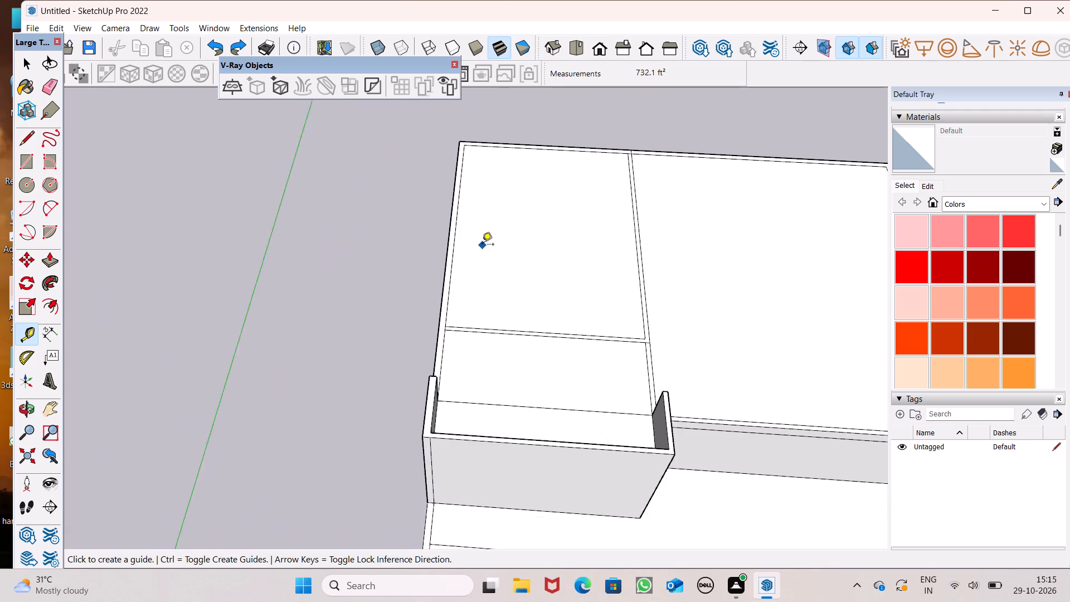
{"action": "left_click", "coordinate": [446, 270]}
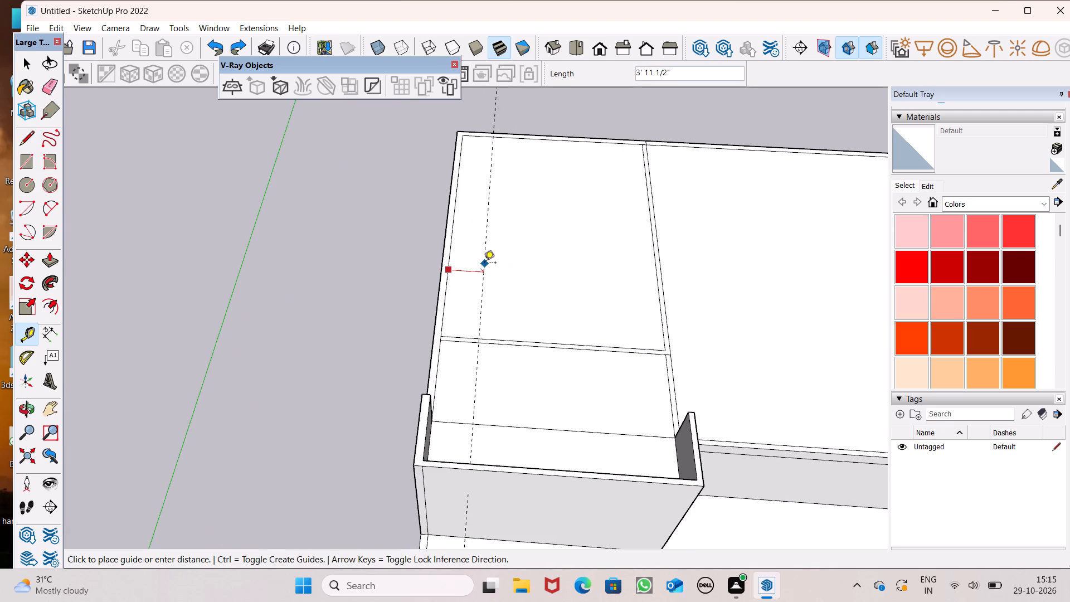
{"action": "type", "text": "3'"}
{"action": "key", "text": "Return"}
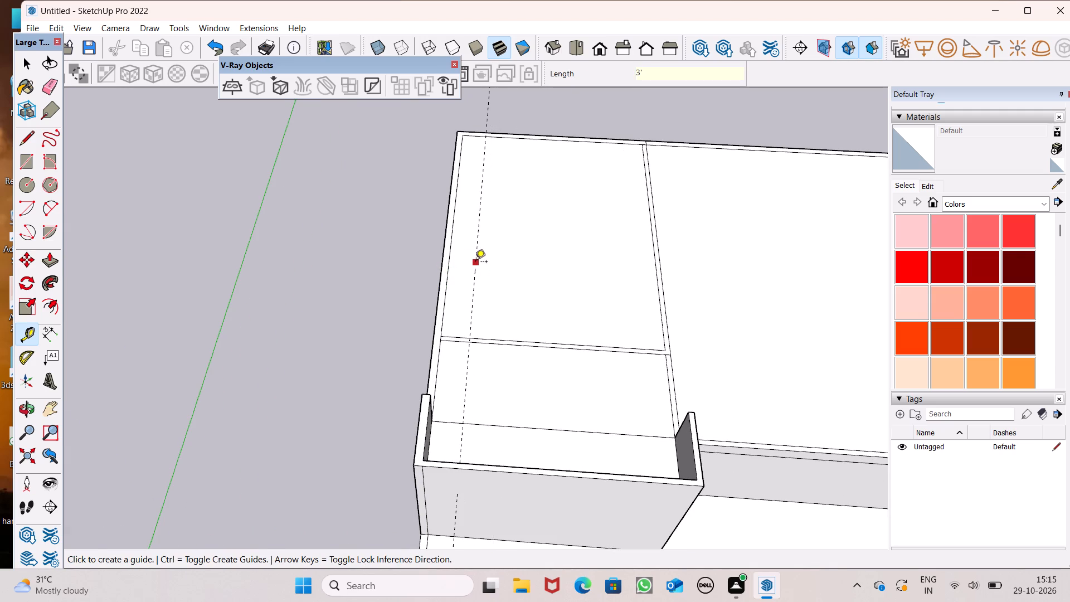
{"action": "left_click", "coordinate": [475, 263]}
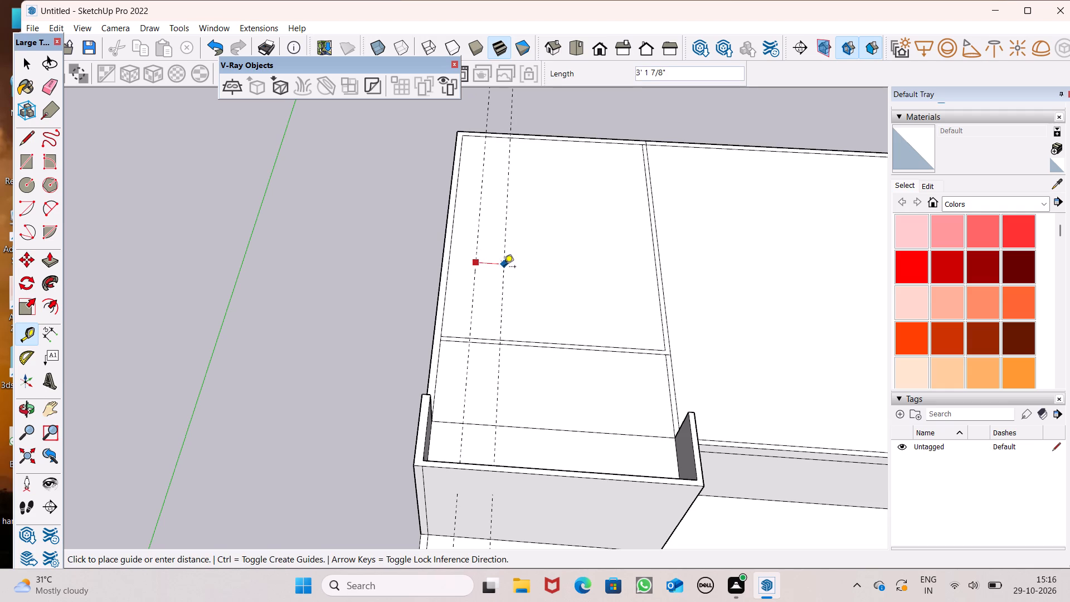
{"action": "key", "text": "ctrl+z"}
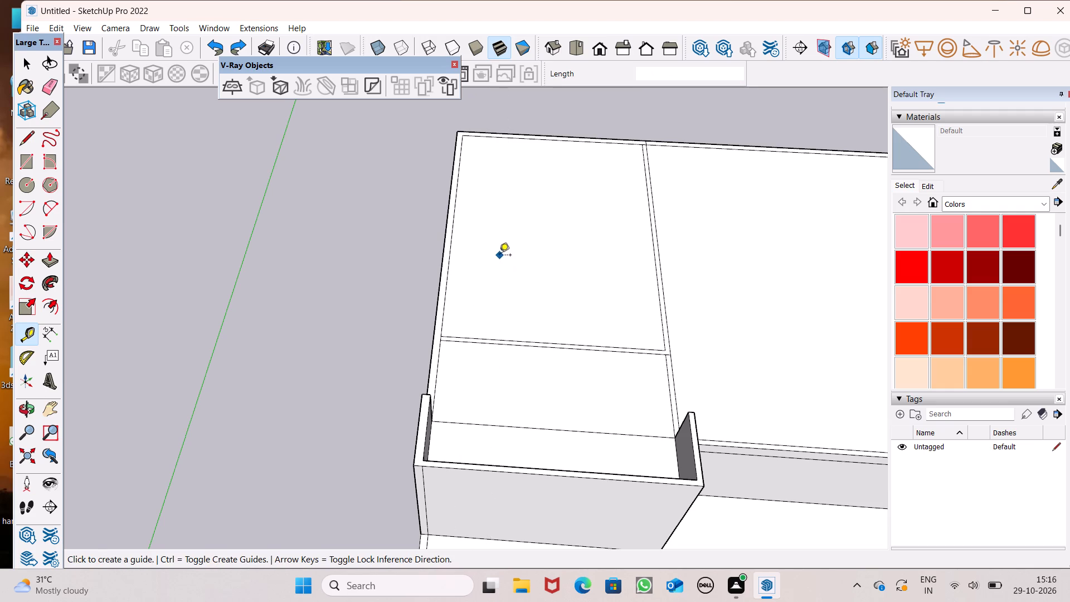
Place a guide 2' 5" in from the inner edge of the smaller room's outer side rim.
{"action": "left_click", "coordinate": [451, 262]}
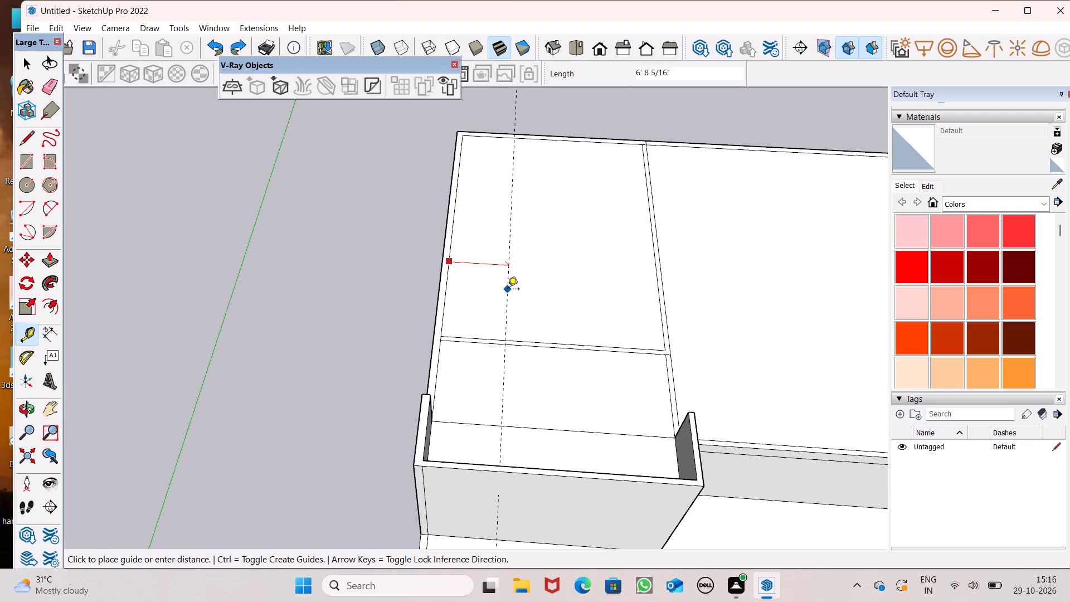
{"action": "type", "text": "2'"}
{"action": "type", "text": "5\""}
{"action": "key", "text": "Return"}
Place a second parallel guide 6" farther in from the first one on the smaller room's roof.
{"action": "left_click", "coordinate": [469, 282]}
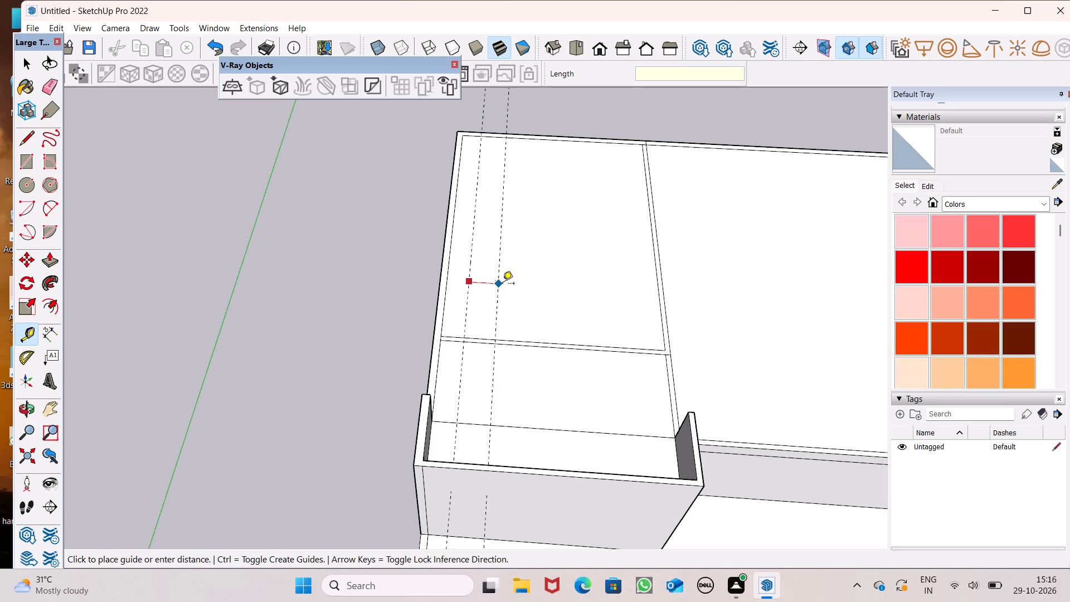
{"action": "key", "text": "6"}
{"action": "key", "text": "shift+quotedbl"}
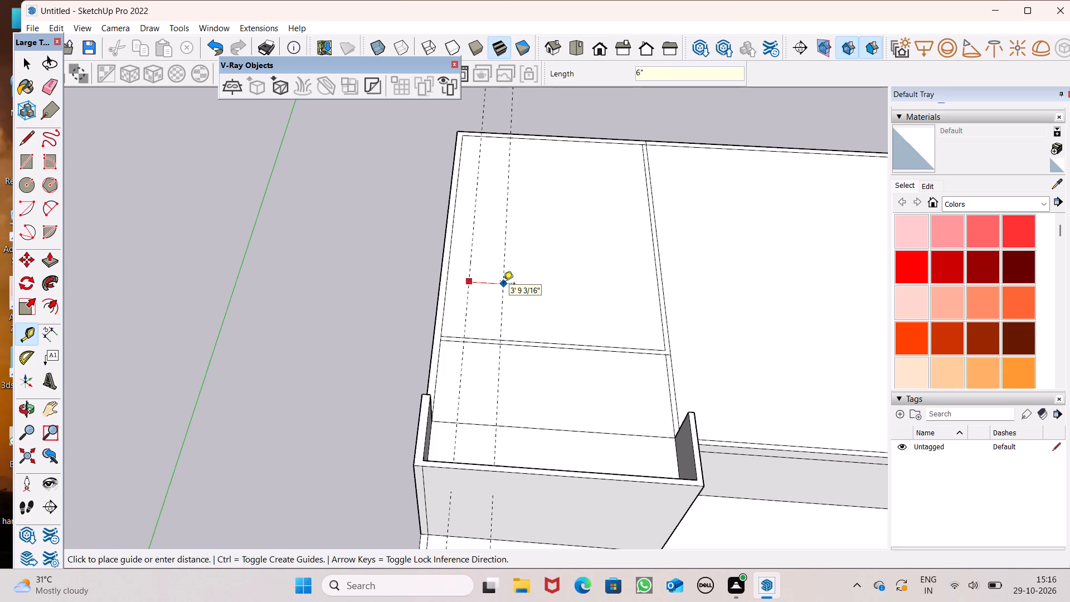
{"action": "key", "text": "Return"}
Draw a 6" by 32' 3 3/16" rectangle between the two guides, from the rear rim's inner edge to the cross strip's front edge.
{"action": "left_click", "coordinate": [29, 159]}
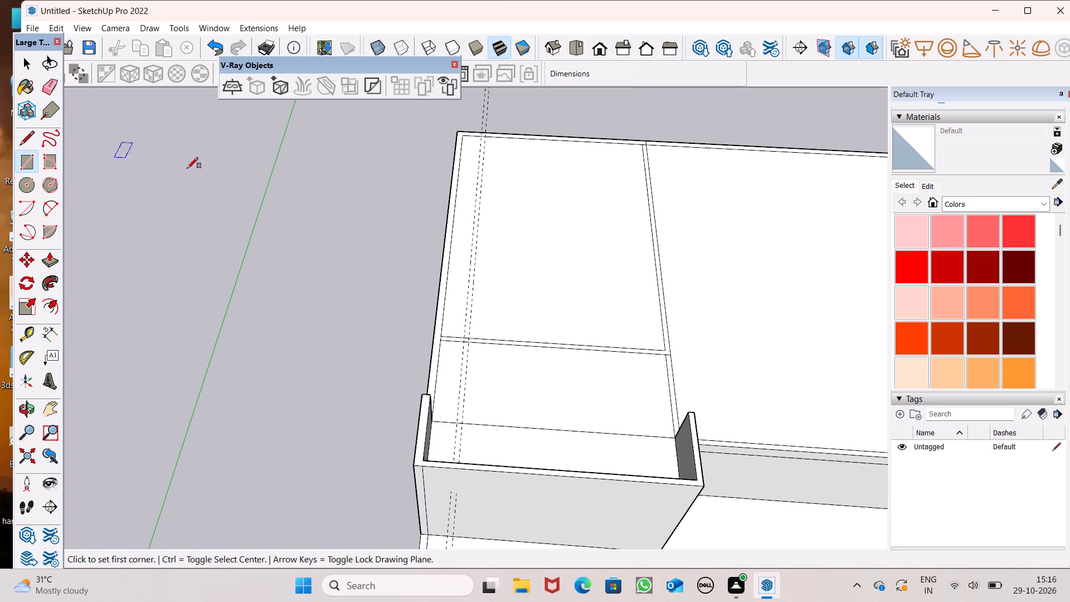
{"action": "scroll", "coordinate": [458, 298], "scroll_direction": "down", "scroll_amount": 1}
{"action": "middle_click_drag", "start_coordinate": [491, 326], "coordinate": [529, 346]}
{"action": "scroll", "coordinate": [444, 144], "scroll_direction": "up", "scroll_amount": 6}
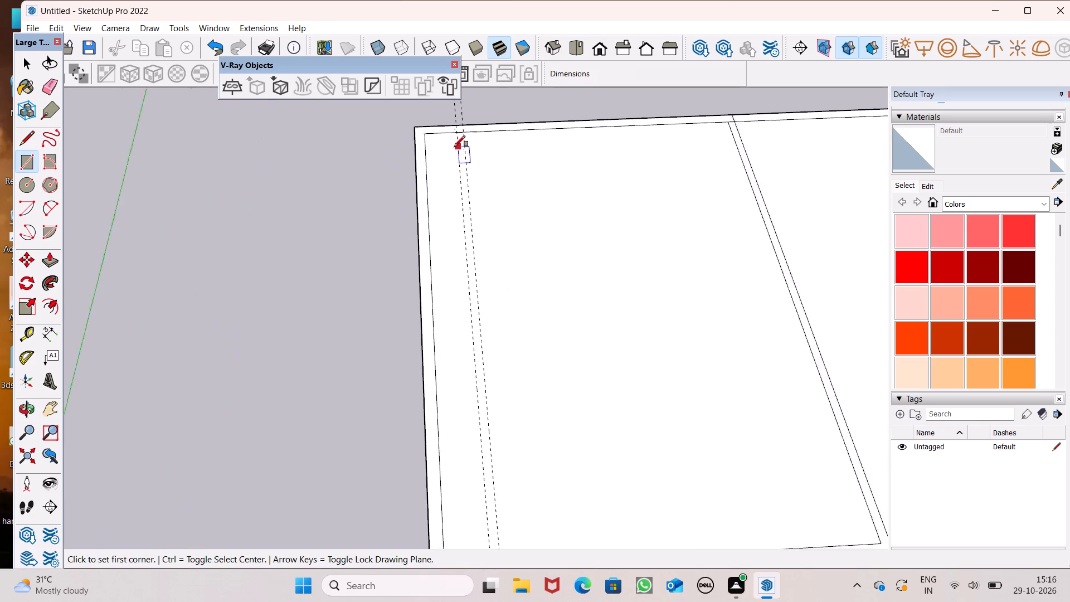
{"action": "scroll", "coordinate": [454, 147], "scroll_direction": "up", "scroll_amount": 6}
{"action": "left_click", "coordinate": [456, 126]}
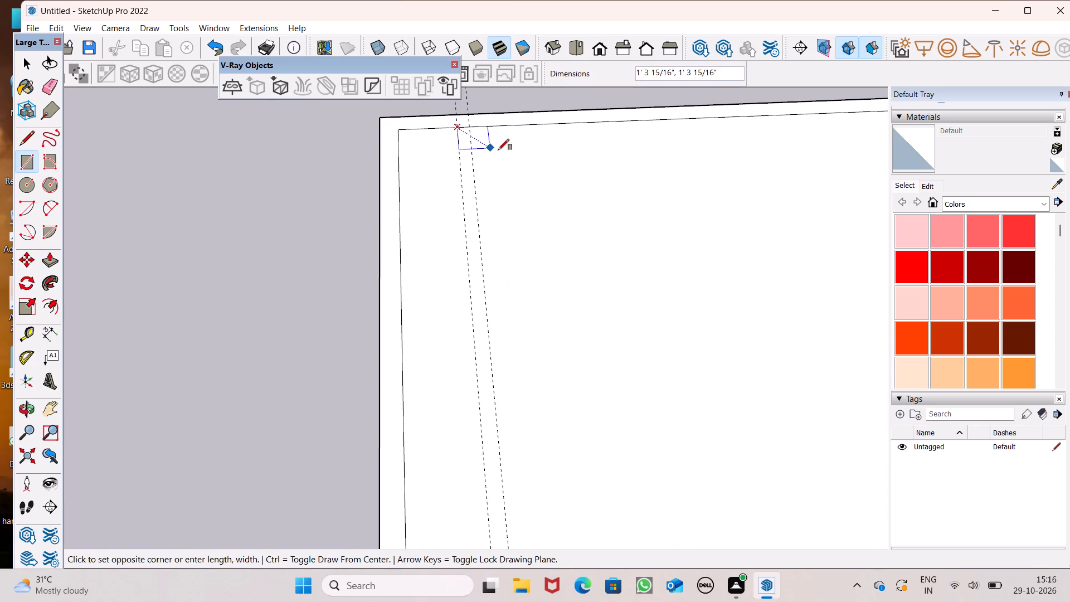
{"action": "scroll", "coordinate": [498, 150], "scroll_direction": "down", "scroll_amount": 7}
{"action": "scroll", "coordinate": [498, 224], "scroll_direction": "down", "scroll_amount": 7}
{"action": "scroll", "coordinate": [518, 384], "scroll_direction": "up", "scroll_amount": 3}
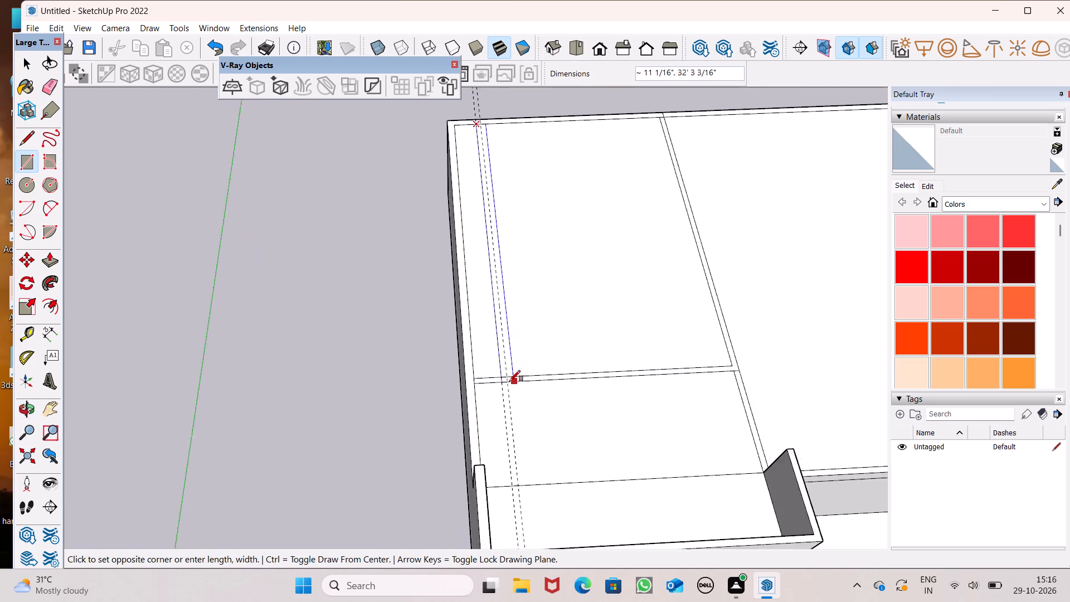
{"action": "scroll", "coordinate": [509, 381], "scroll_direction": "up", "scroll_amount": 10}
{"action": "left_click", "coordinate": [509, 380]}
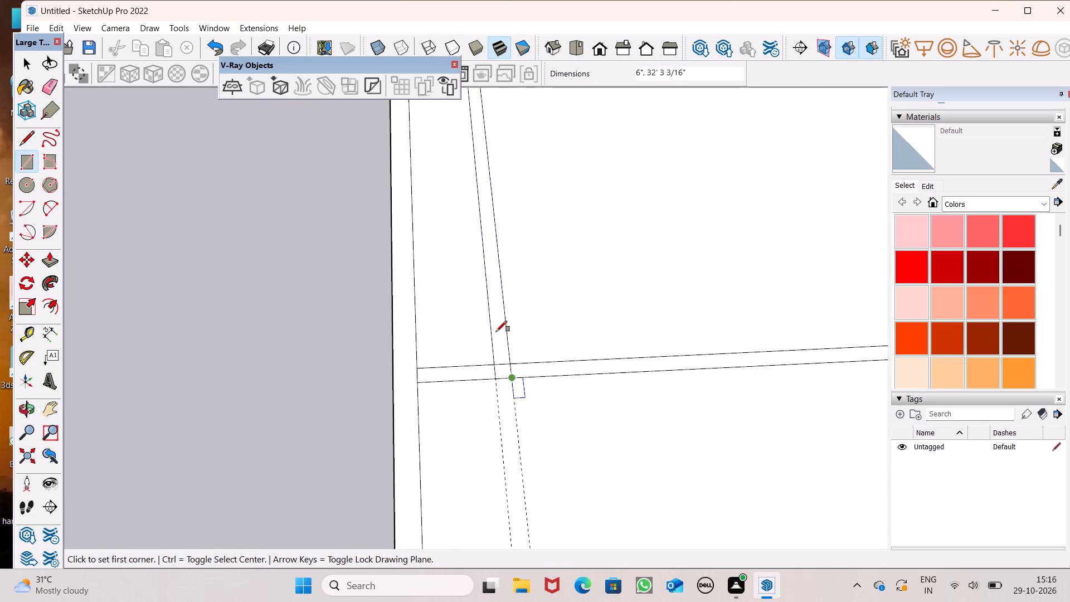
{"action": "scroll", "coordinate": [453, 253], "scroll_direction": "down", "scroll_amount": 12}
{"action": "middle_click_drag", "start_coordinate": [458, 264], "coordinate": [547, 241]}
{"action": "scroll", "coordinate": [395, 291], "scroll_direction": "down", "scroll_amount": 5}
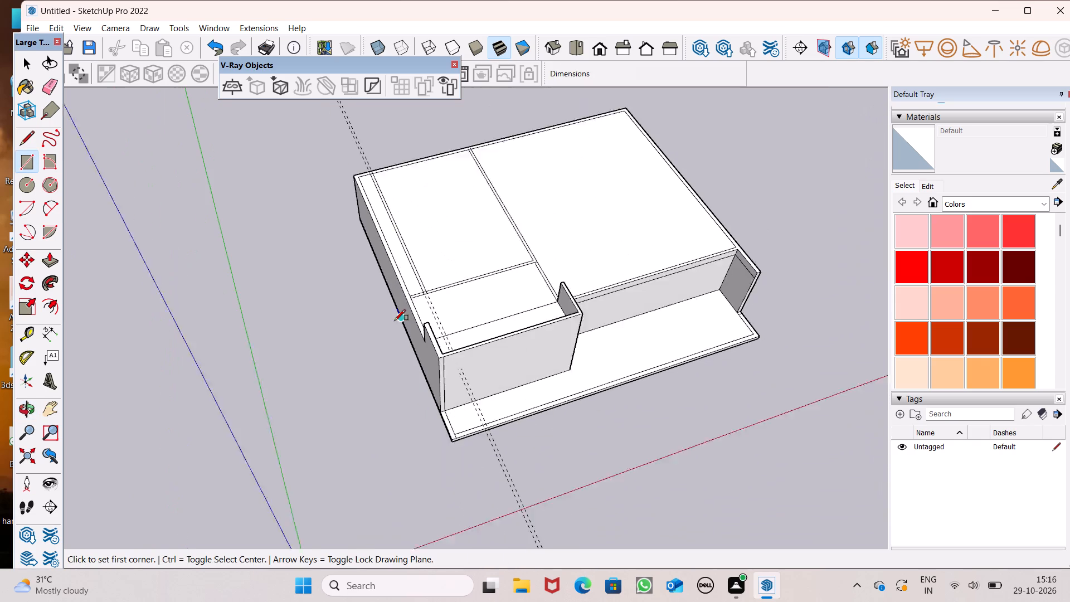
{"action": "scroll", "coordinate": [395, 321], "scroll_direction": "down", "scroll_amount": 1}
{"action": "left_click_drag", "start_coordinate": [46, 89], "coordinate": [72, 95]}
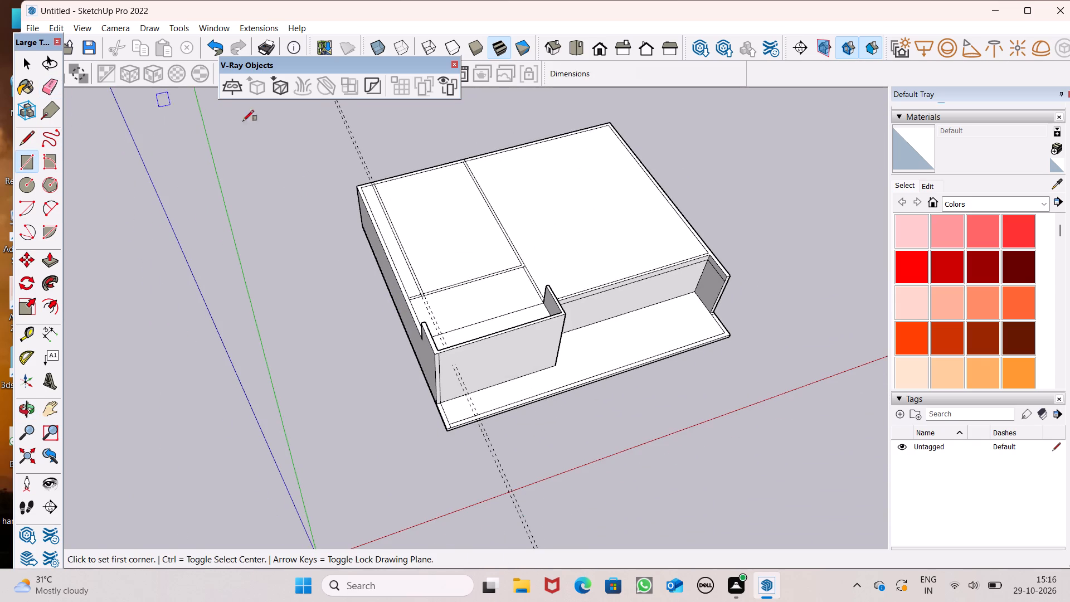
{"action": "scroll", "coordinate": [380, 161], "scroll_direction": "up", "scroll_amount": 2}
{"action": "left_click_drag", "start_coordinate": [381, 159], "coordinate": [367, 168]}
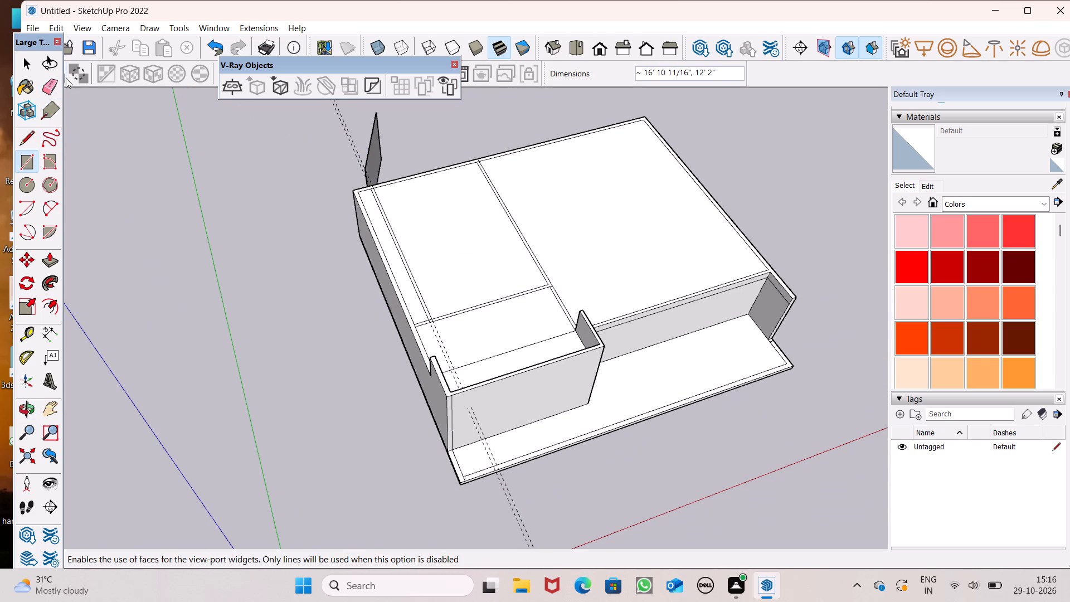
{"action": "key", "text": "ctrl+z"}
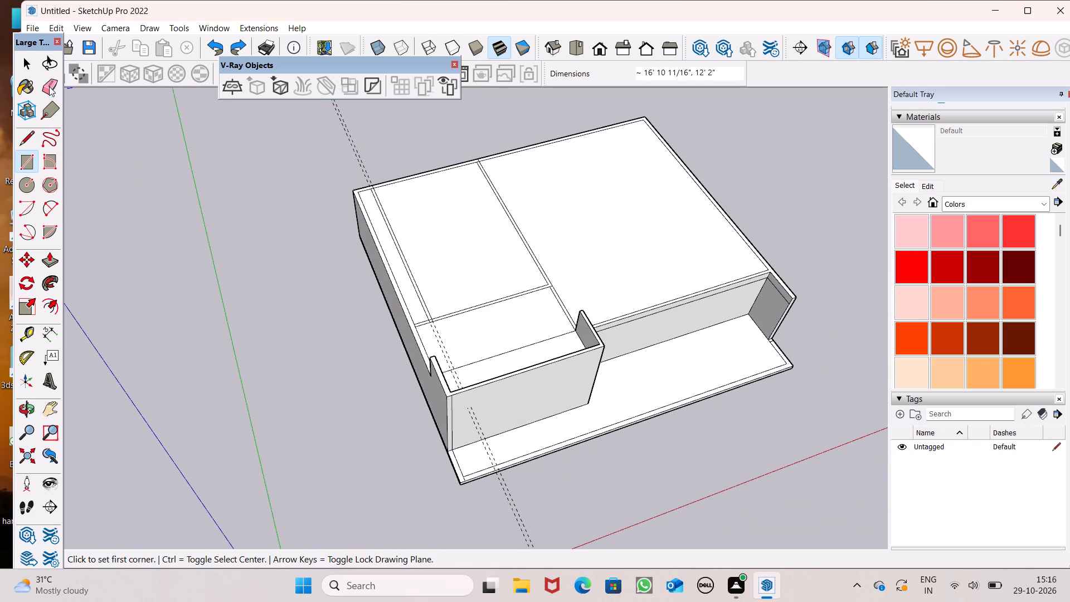
Erase the two parallel guides running across the smaller room's roof.
{"action": "left_click_drag", "start_coordinate": [49, 86], "coordinate": [54, 87]}
{"action": "left_click_drag", "start_coordinate": [377, 153], "coordinate": [353, 171]}
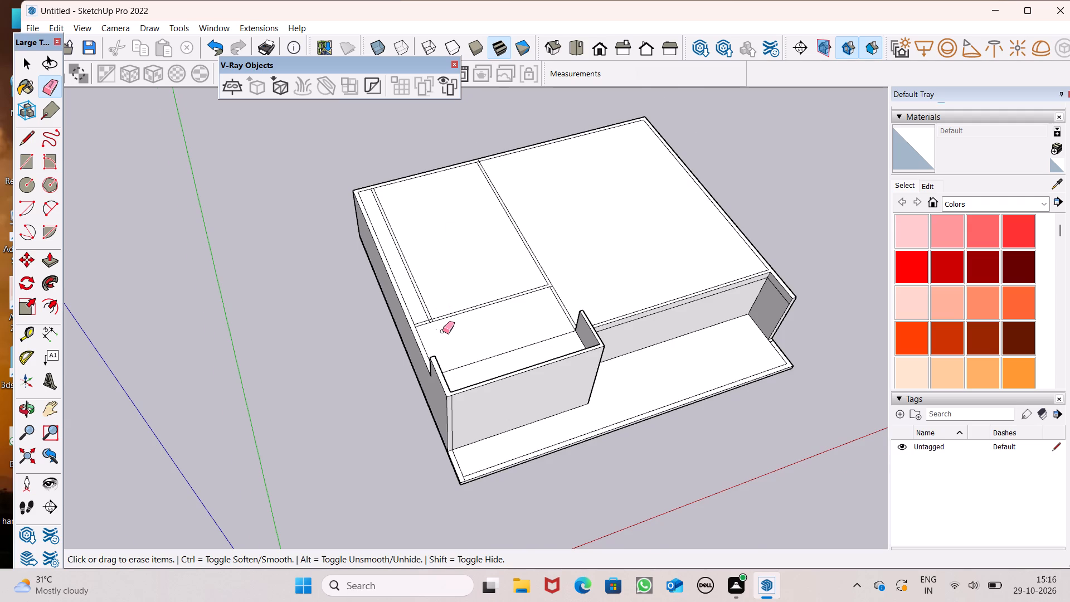
Erase the overlapping line segments where the new 6" strip crosses the cross strip, opening the inner corner.
{"action": "scroll", "coordinate": [438, 331], "scroll_direction": "up", "scroll_amount": 13}
{"action": "scroll", "coordinate": [380, 297], "scroll_direction": "up", "scroll_amount": 8}
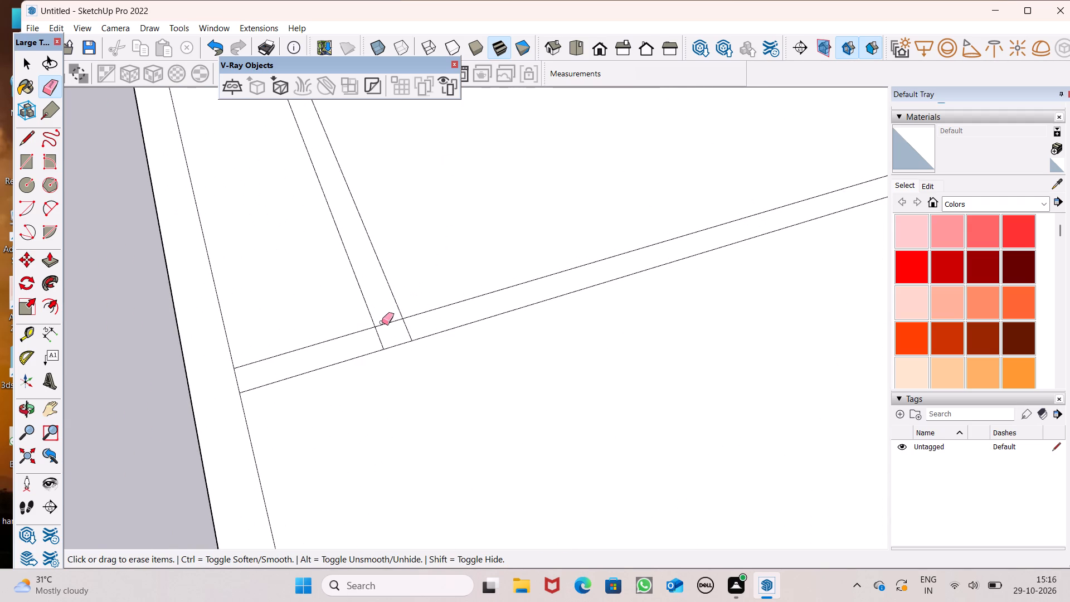
{"action": "left_click_drag", "start_coordinate": [382, 322], "coordinate": [413, 327]}
Draw a 9" line from the rim's inner rear corner to the rear outer edge, extending the smaller room's side rim.
{"action": "scroll", "coordinate": [379, 300], "scroll_direction": "down", "scroll_amount": 8}
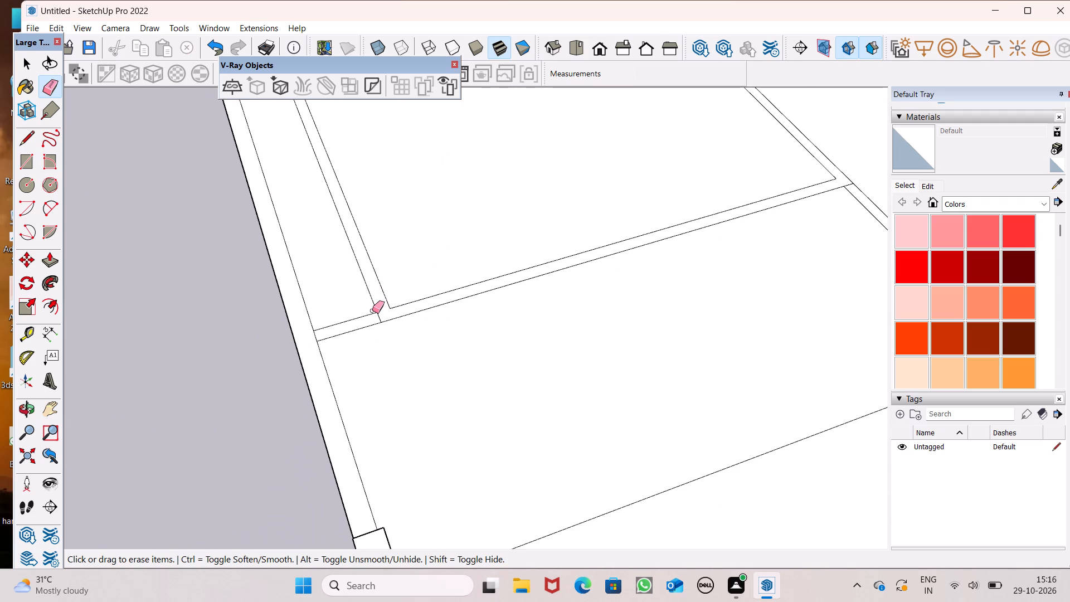
{"action": "scroll", "coordinate": [325, 265], "scroll_direction": "down", "scroll_amount": 6}
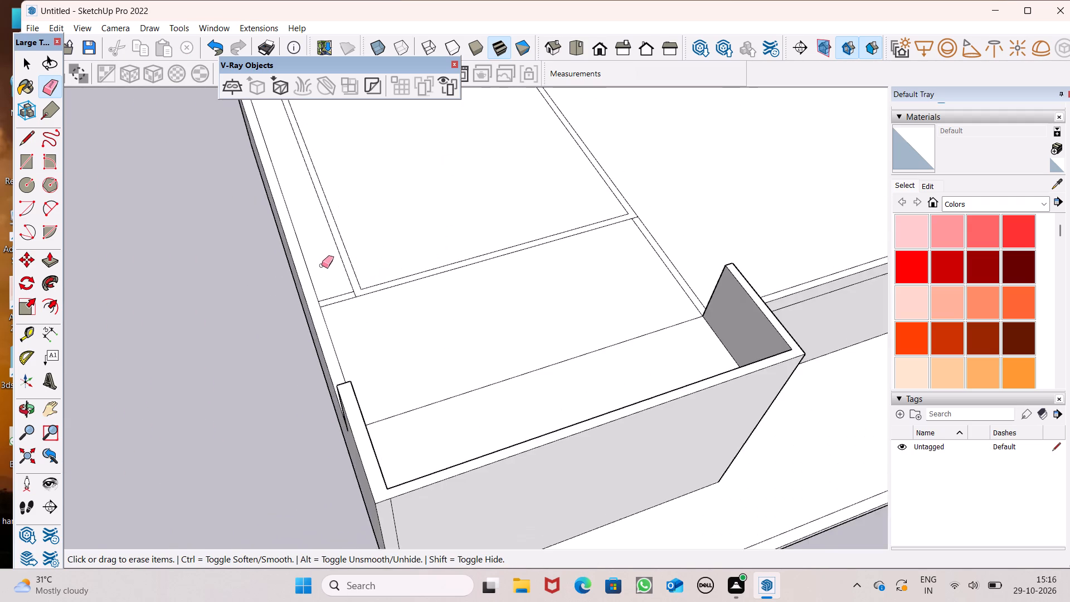
{"action": "scroll", "coordinate": [317, 282], "scroll_direction": "down", "scroll_amount": 4}
{"action": "middle_click_drag", "start_coordinate": [451, 290], "coordinate": [628, 316]}
{"action": "scroll", "coordinate": [448, 300], "scroll_direction": "down", "scroll_amount": 2}
{"action": "middle_click_drag", "start_coordinate": [334, 319], "coordinate": [426, 324]}
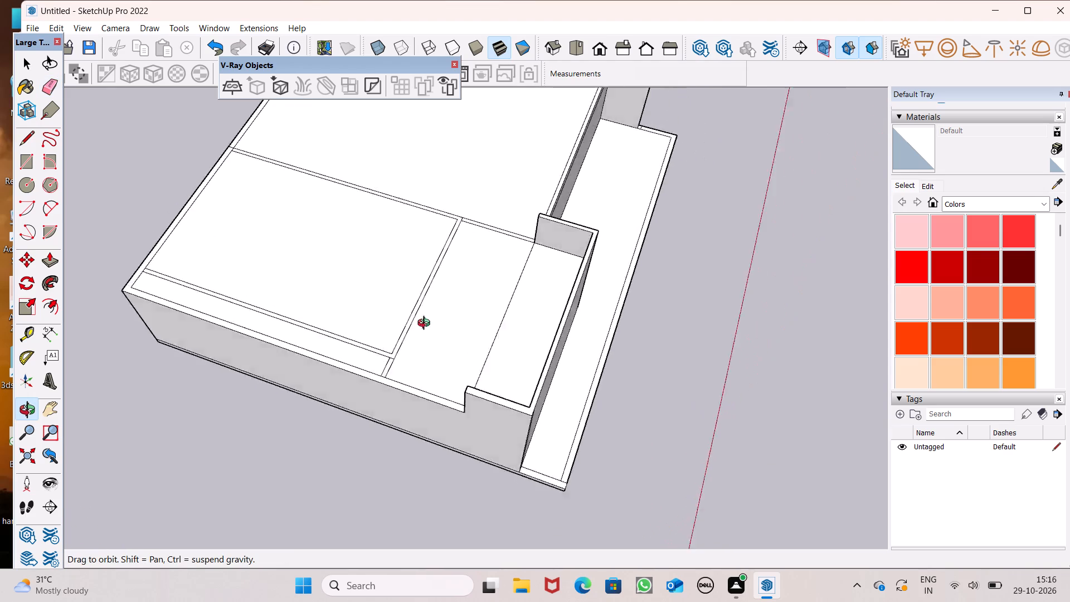
{"action": "middle_click_drag", "start_coordinate": [426, 324], "coordinate": [552, 313]}
{"action": "scroll", "coordinate": [420, 280], "scroll_direction": "down", "scroll_amount": 1}
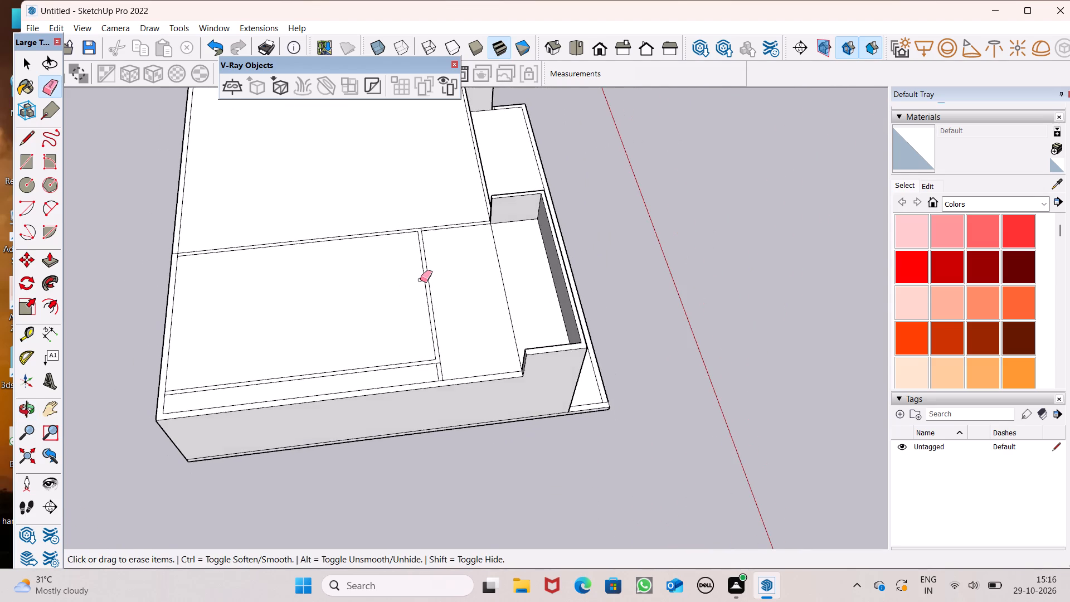
{"action": "scroll", "coordinate": [420, 280], "scroll_direction": "down", "scroll_amount": 3}
{"action": "middle_click_drag", "start_coordinate": [308, 353], "coordinate": [471, 313]}
{"action": "scroll", "coordinate": [471, 313], "scroll_direction": "up", "scroll_amount": 1}
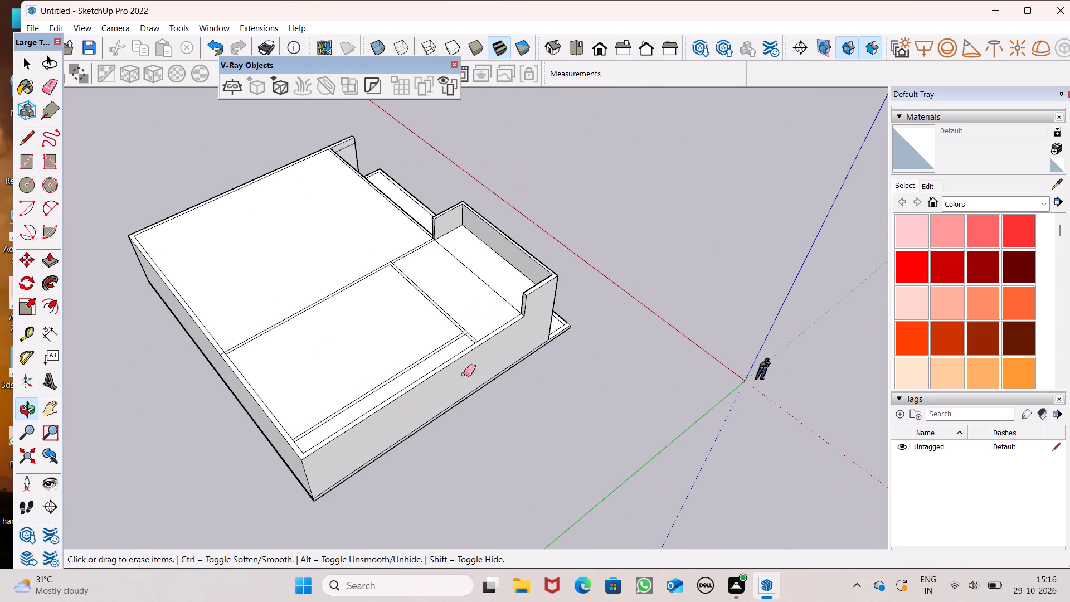
{"action": "scroll", "coordinate": [379, 287], "scroll_direction": "down", "scroll_amount": 5}
{"action": "scroll", "coordinate": [332, 389], "scroll_direction": "up", "scroll_amount": 6}
{"action": "scroll", "coordinate": [280, 341], "scroll_direction": "up", "scroll_amount": 1}
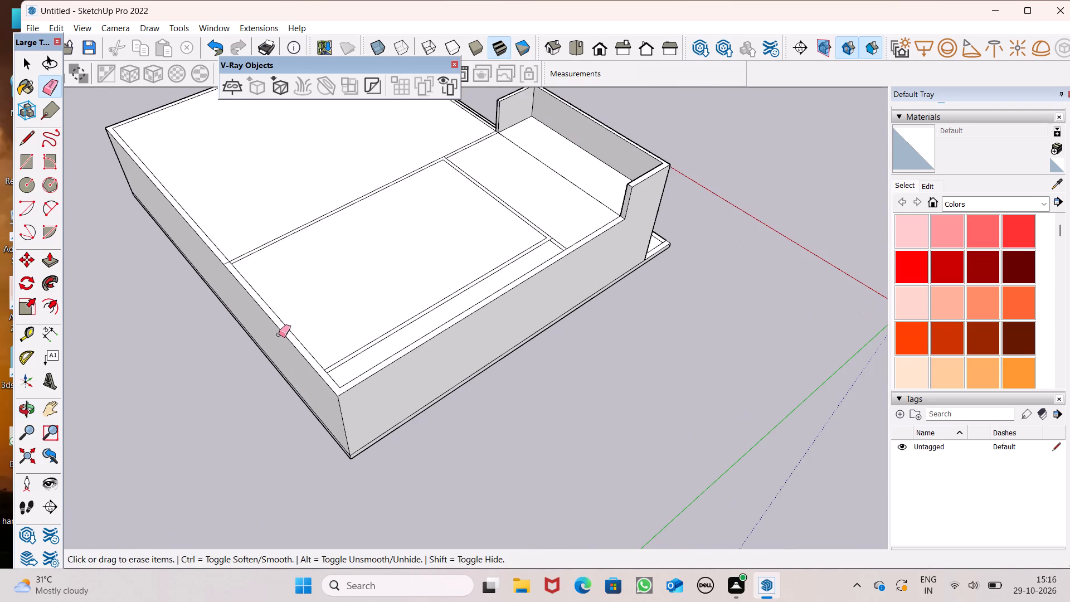
{"action": "left_click", "coordinate": [26, 133]}
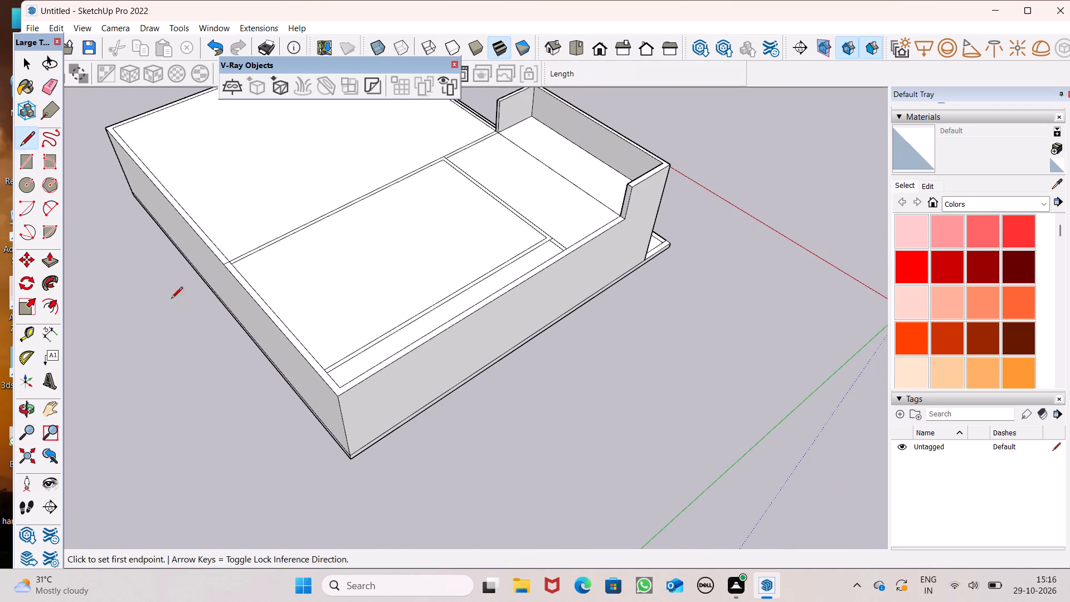
{"action": "scroll", "coordinate": [351, 417], "scroll_direction": "up", "scroll_amount": 6}
{"action": "scroll", "coordinate": [313, 376], "scroll_direction": "up", "scroll_amount": 13}
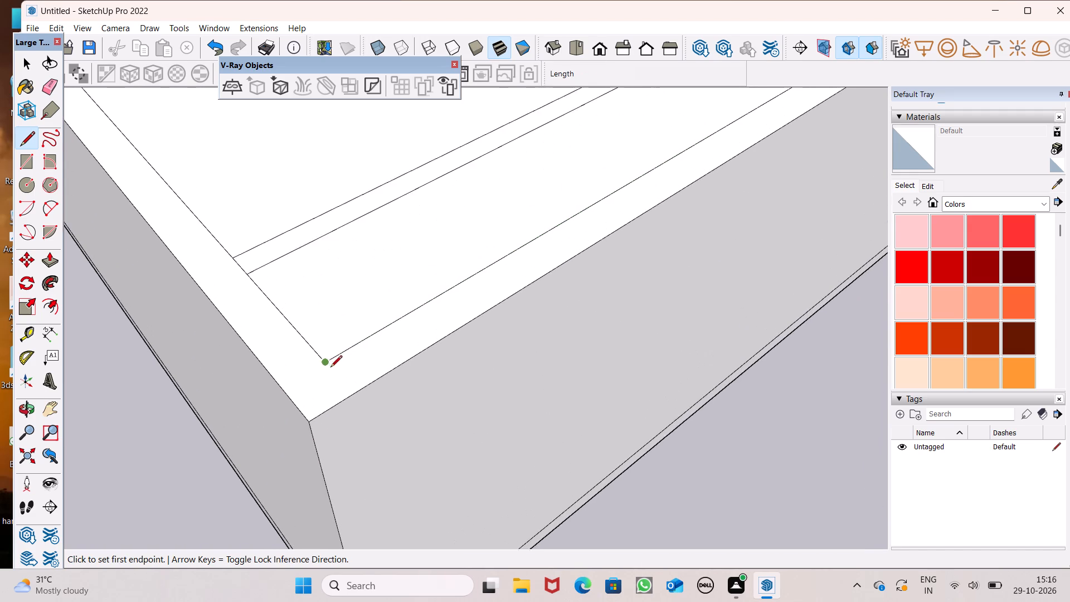
{"action": "left_click", "coordinate": [324, 361]}
{"action": "left_click", "coordinate": [280, 390]}
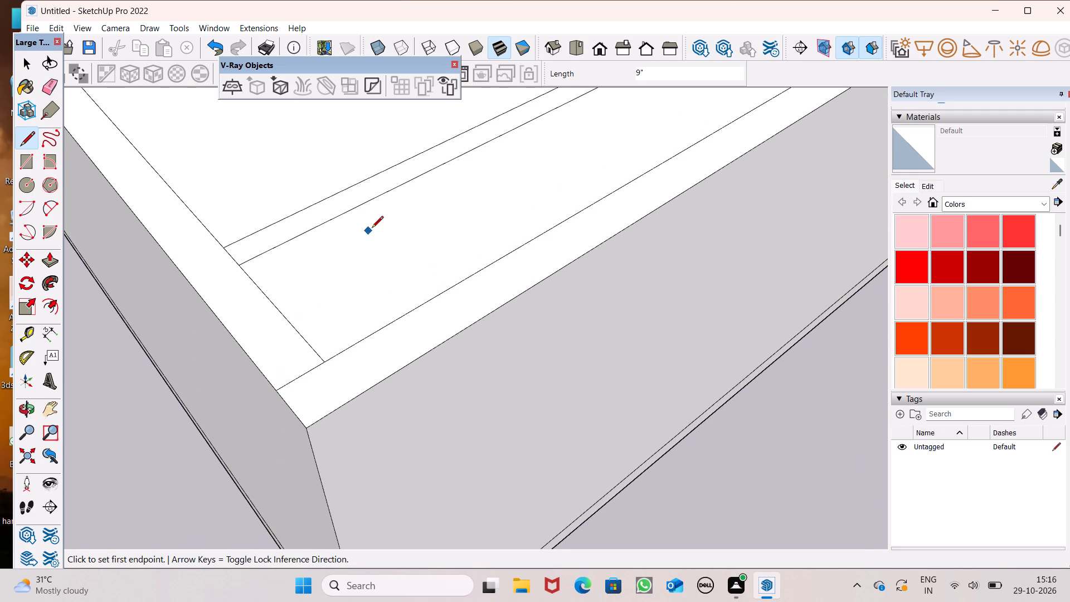
Erase the rear rim's inner edge segments that cross the ends of the dividing strip and the new 6" strip.
{"action": "scroll", "coordinate": [369, 242], "scroll_direction": "down", "scroll_amount": 13}
{"action": "middle_click_drag", "start_coordinate": [366, 312], "coordinate": [428, 336]}
{"action": "scroll", "coordinate": [441, 413], "scroll_direction": "down", "scroll_amount": 5}
{"action": "middle_click_drag", "start_coordinate": [459, 390], "coordinate": [606, 392]}
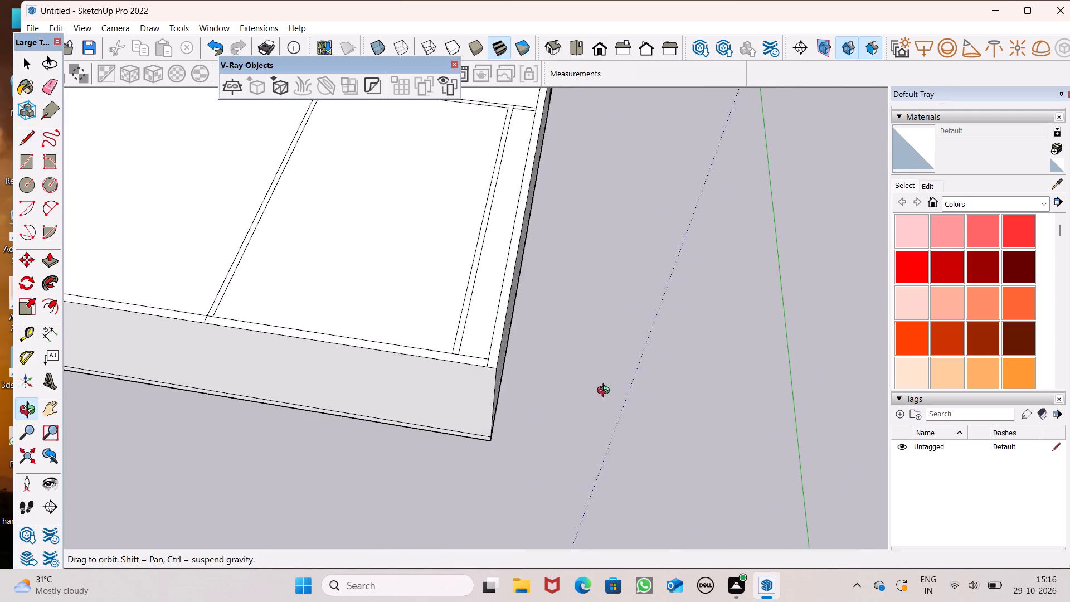
{"action": "middle_click_drag", "start_coordinate": [606, 392], "coordinate": [632, 421]}
{"action": "left_click", "coordinate": [46, 86]}
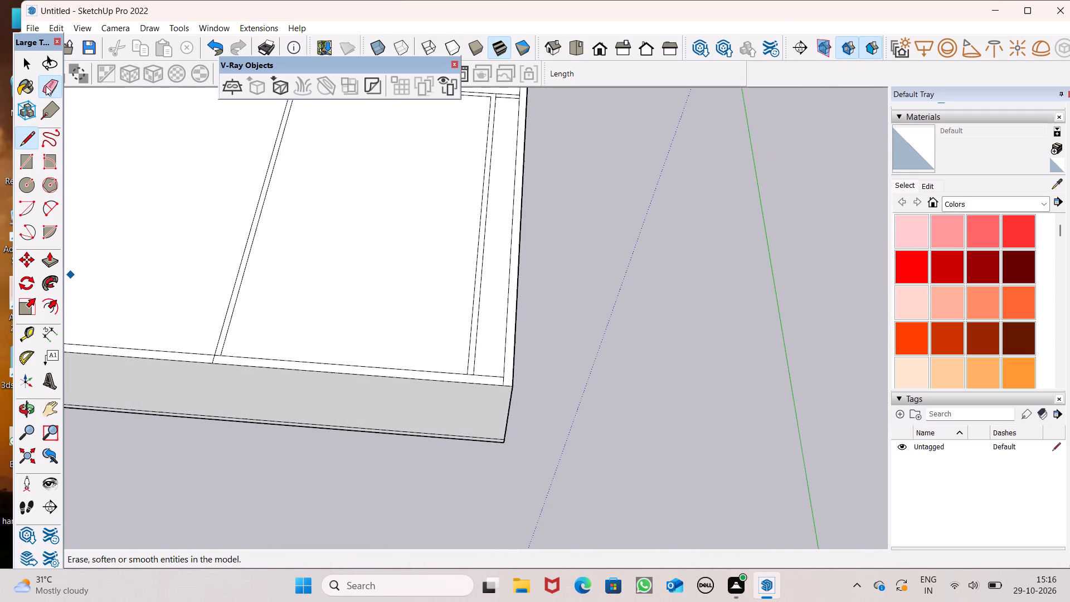
{"action": "scroll", "coordinate": [202, 366], "scroll_direction": "up", "scroll_amount": 6}
{"action": "scroll", "coordinate": [286, 388], "scroll_direction": "up", "scroll_amount": 6}
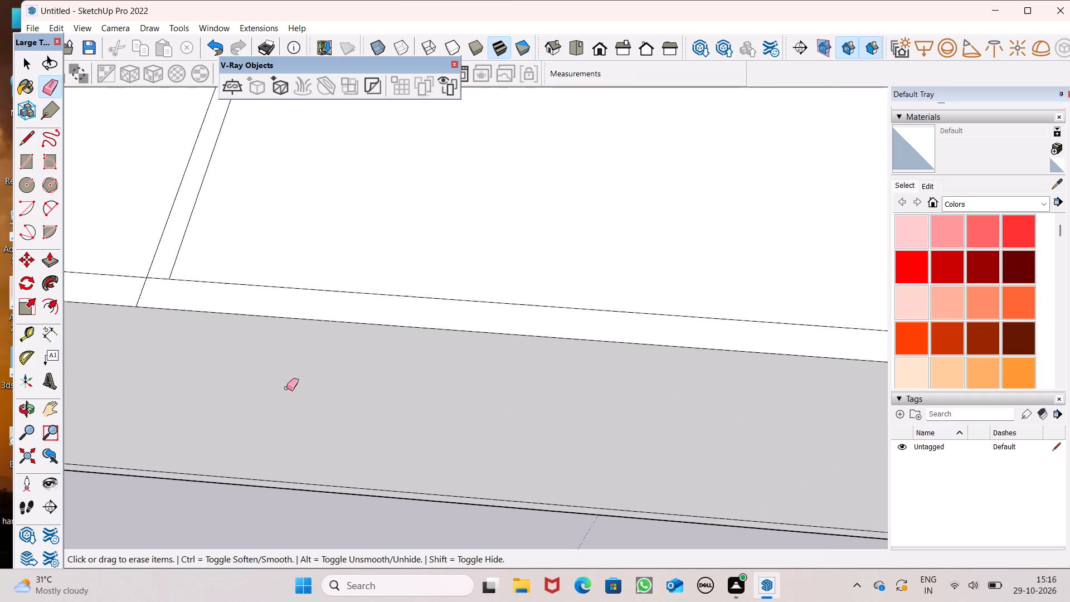
{"action": "scroll", "coordinate": [253, 268], "scroll_direction": "up", "scroll_amount": 5}
{"action": "left_click", "coordinate": [121, 290]}
{"action": "scroll", "coordinate": [264, 307], "scroll_direction": "down", "scroll_amount": 7}
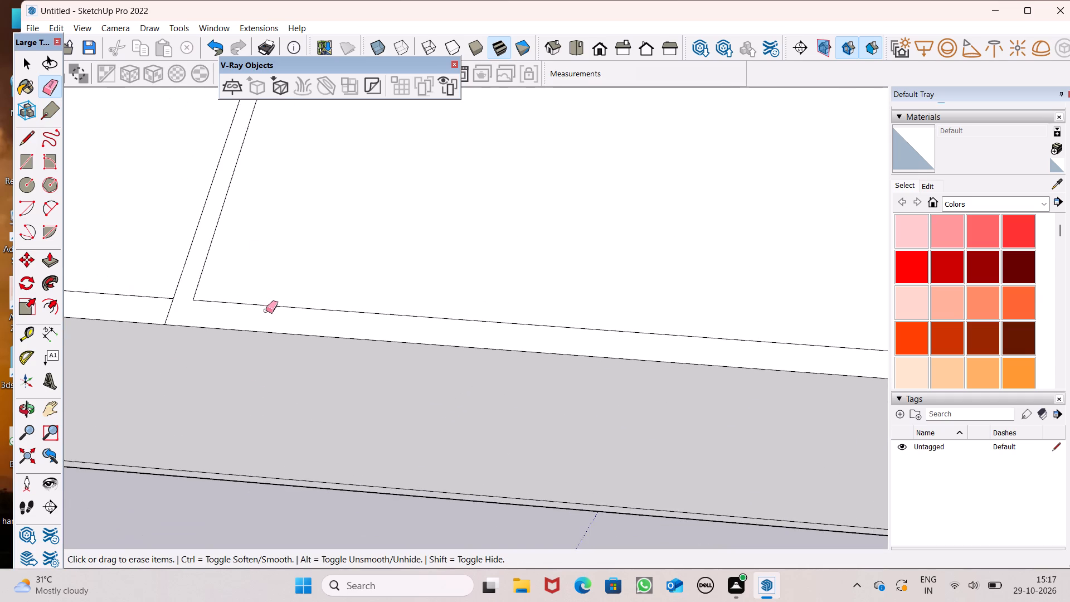
{"action": "scroll", "coordinate": [299, 332], "scroll_direction": "down", "scroll_amount": 7}
{"action": "scroll", "coordinate": [217, 311], "scroll_direction": "down", "scroll_amount": 6}
{"action": "scroll", "coordinate": [420, 333], "scroll_direction": "up", "scroll_amount": 4}
{"action": "scroll", "coordinate": [437, 328], "scroll_direction": "down", "scroll_amount": 1}
{"action": "scroll", "coordinate": [463, 324], "scroll_direction": "up", "scroll_amount": 1}
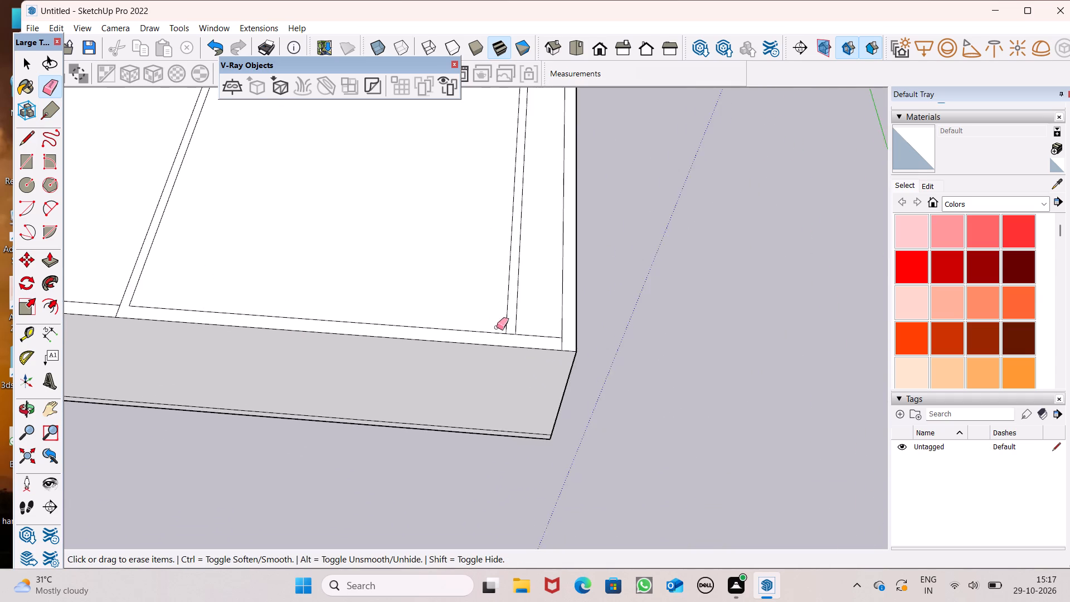
{"action": "scroll", "coordinate": [497, 327], "scroll_direction": "up", "scroll_amount": 7}
{"action": "left_click_drag", "start_coordinate": [514, 322], "coordinate": [518, 316]}
{"action": "scroll", "coordinate": [515, 337], "scroll_direction": "down", "scroll_amount": 6}
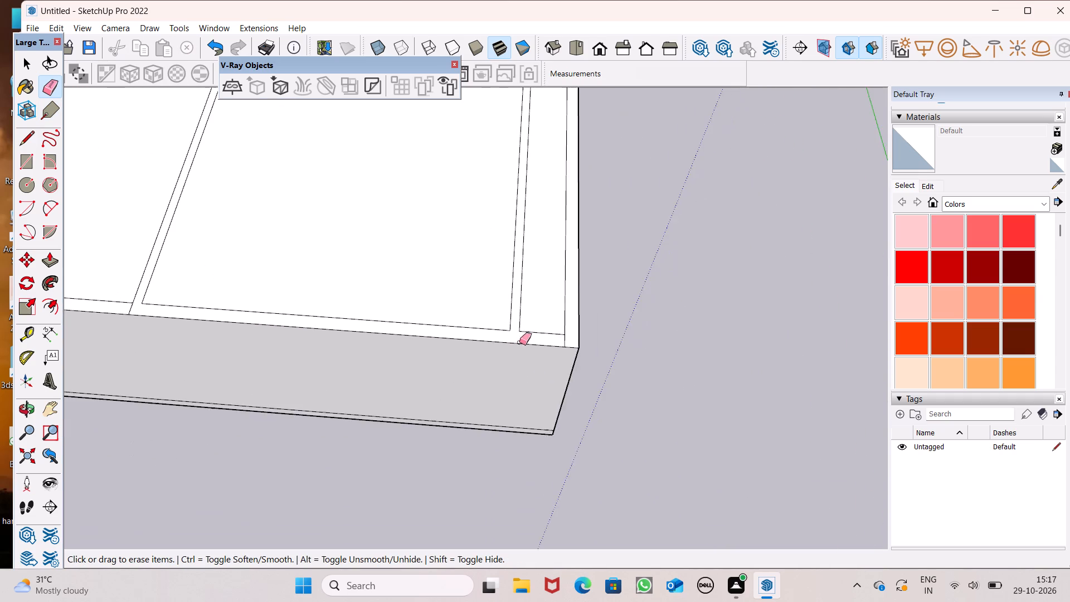
Erase the two short cross strip lines between the new 6" strip and the smaller room's side rim.
{"action": "scroll", "coordinate": [519, 342], "scroll_direction": "down", "scroll_amount": 8}
{"action": "middle_click_drag", "start_coordinate": [551, 367], "coordinate": [329, 410]}
{"action": "scroll", "coordinate": [333, 412], "scroll_direction": "up", "scroll_amount": 1}
{"action": "scroll", "coordinate": [329, 399], "scroll_direction": "down", "scroll_amount": 5}
{"action": "middle_click_drag", "start_coordinate": [480, 391], "coordinate": [295, 388]}
{"action": "scroll", "coordinate": [609, 281], "scroll_direction": "up", "scroll_amount": 6}
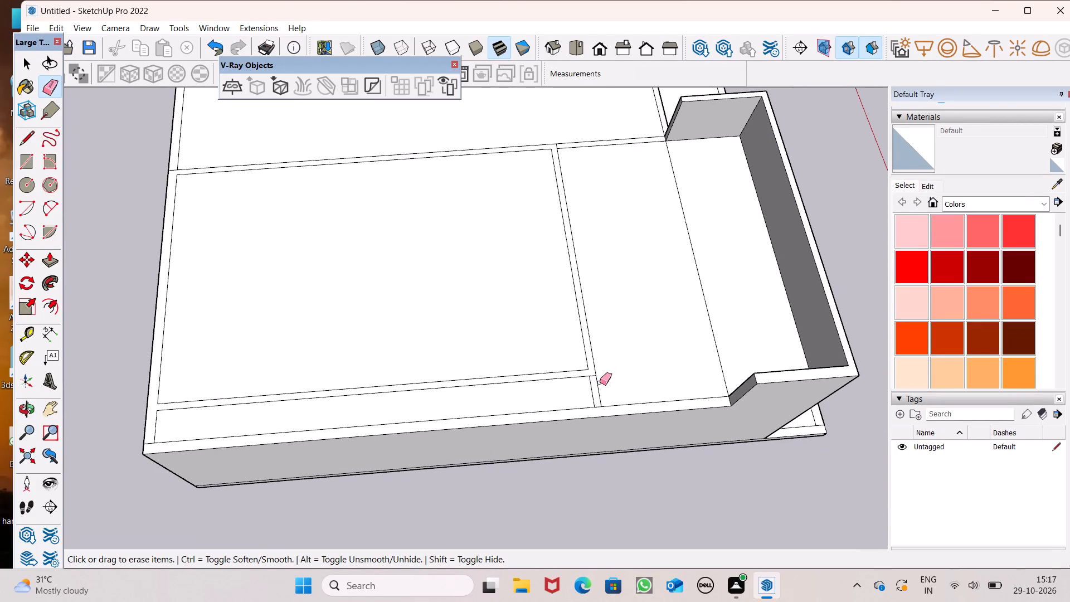
{"action": "middle_click_drag", "start_coordinate": [641, 402], "coordinate": [575, 385]}
{"action": "scroll", "coordinate": [625, 397], "scroll_direction": "up", "scroll_amount": 1}
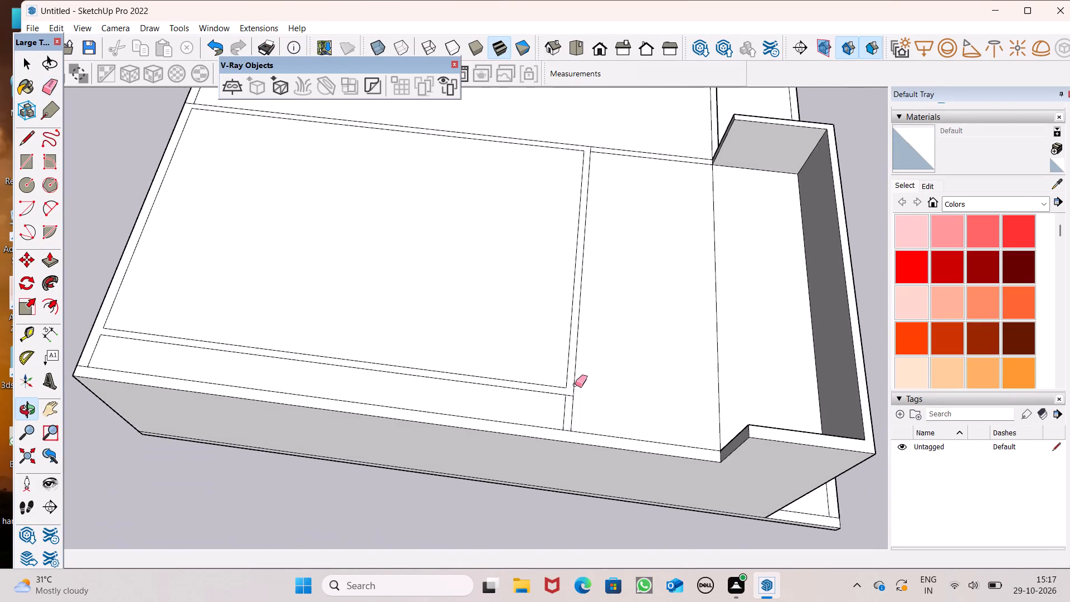
{"action": "scroll", "coordinate": [585, 405], "scroll_direction": "up", "scroll_amount": 4}
{"action": "left_click_drag", "start_coordinate": [551, 414], "coordinate": [574, 419]}
{"action": "scroll", "coordinate": [485, 387], "scroll_direction": "down", "scroll_amount": 5}
Erase the two dividing strip lines that continue from the cross strip towards the front parapet.
{"action": "middle_click_drag", "start_coordinate": [533, 406], "coordinate": [416, 402]}
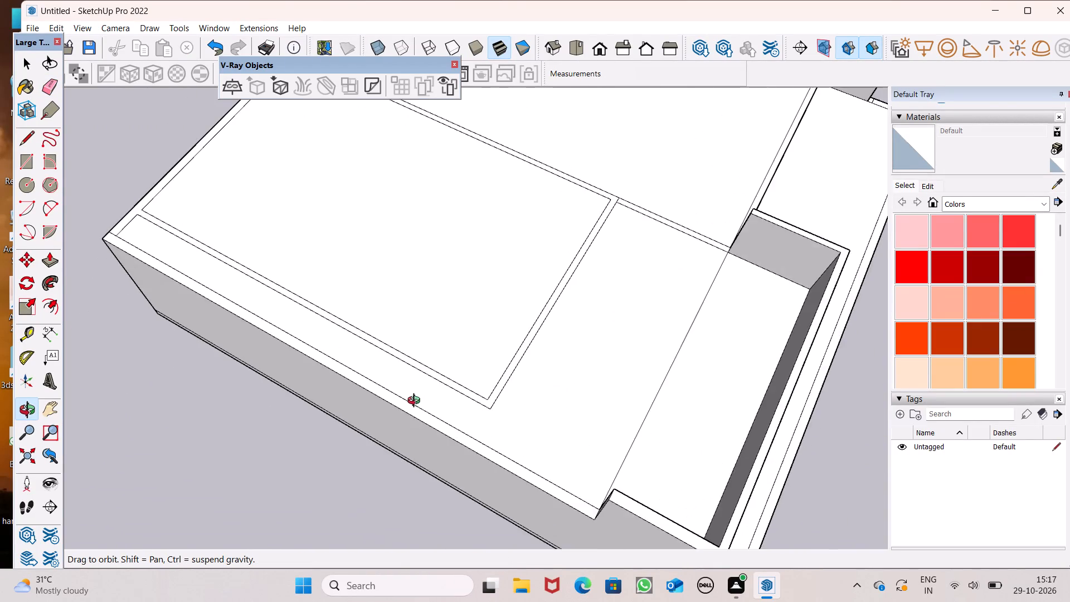
{"action": "middle_click_drag", "start_coordinate": [416, 402], "coordinate": [245, 385]}
{"action": "scroll", "coordinate": [441, 330], "scroll_direction": "down", "scroll_amount": 4}
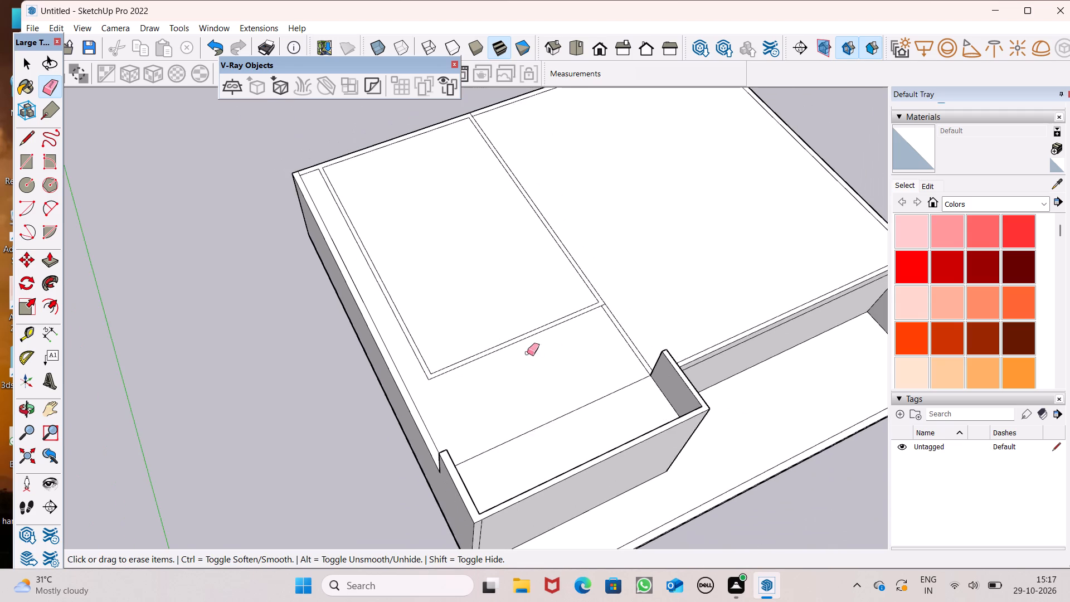
{"action": "middle_click_drag", "start_coordinate": [582, 343], "coordinate": [474, 344]}
{"action": "left_click_drag", "start_coordinate": [595, 407], "coordinate": [622, 398]}
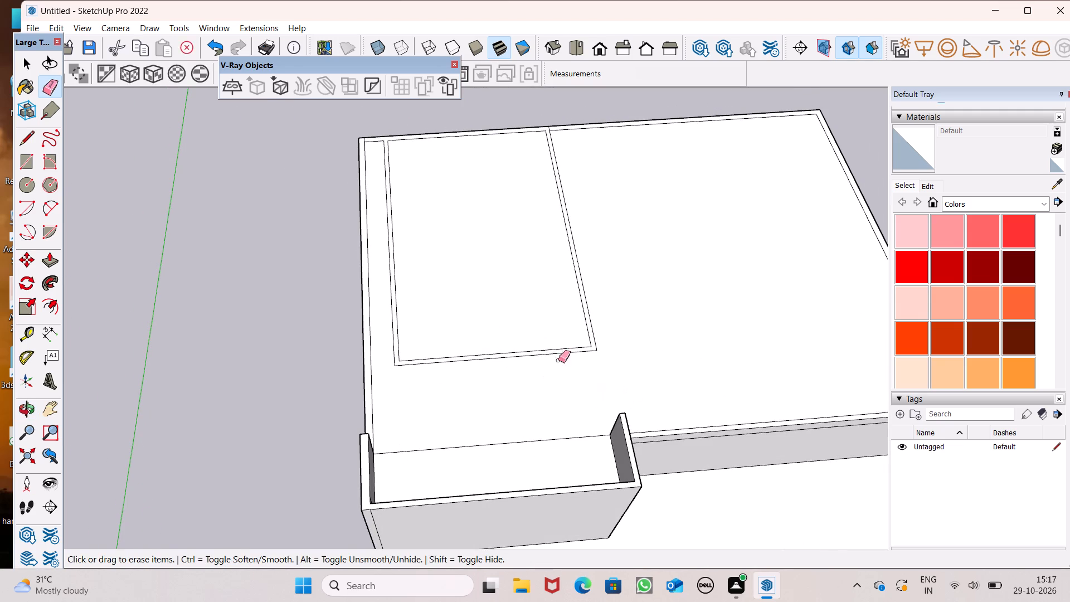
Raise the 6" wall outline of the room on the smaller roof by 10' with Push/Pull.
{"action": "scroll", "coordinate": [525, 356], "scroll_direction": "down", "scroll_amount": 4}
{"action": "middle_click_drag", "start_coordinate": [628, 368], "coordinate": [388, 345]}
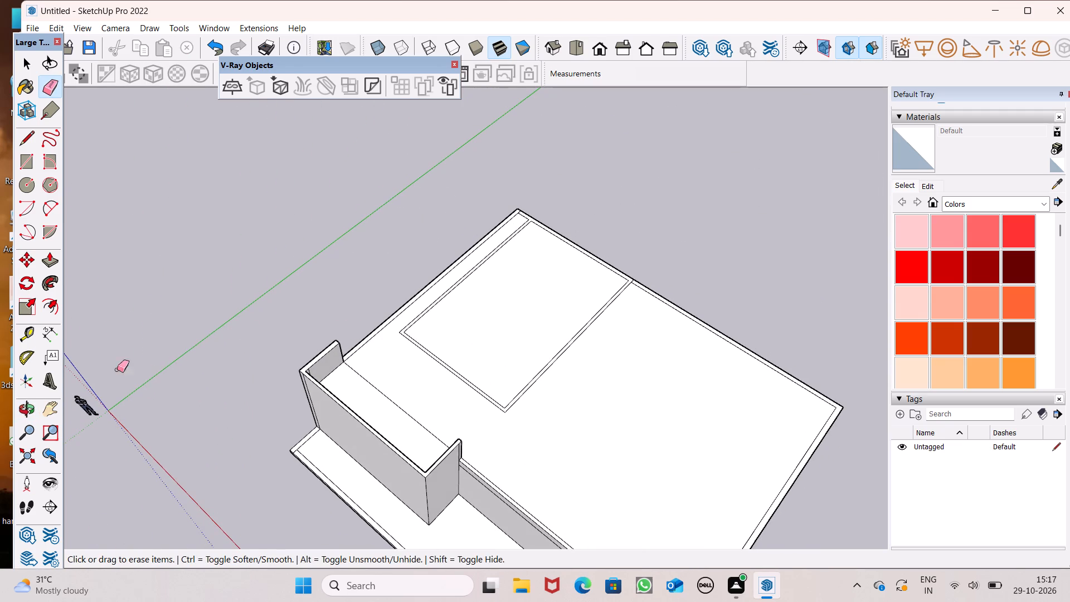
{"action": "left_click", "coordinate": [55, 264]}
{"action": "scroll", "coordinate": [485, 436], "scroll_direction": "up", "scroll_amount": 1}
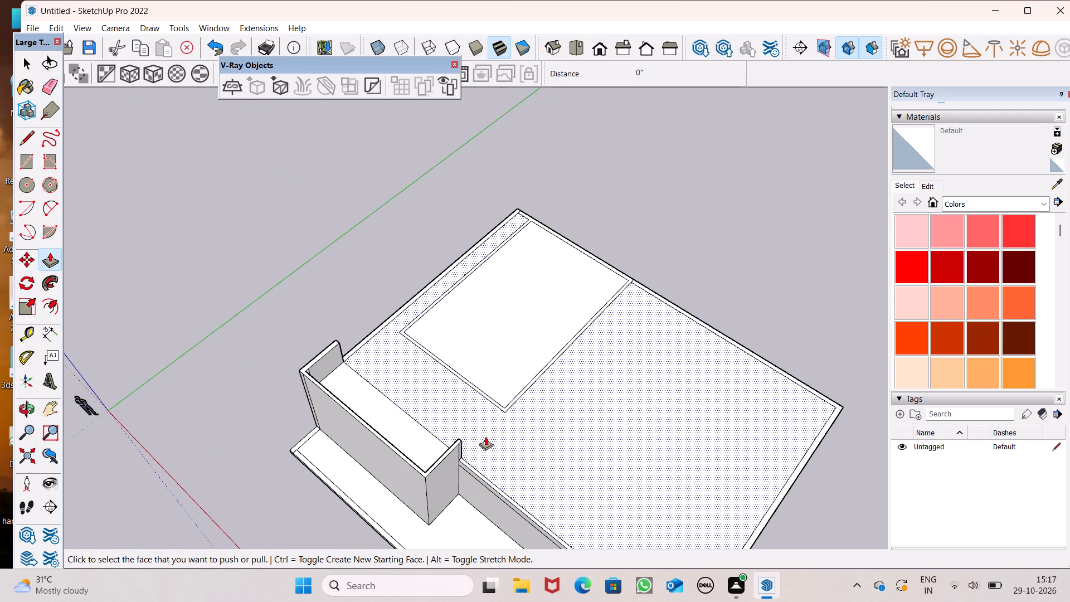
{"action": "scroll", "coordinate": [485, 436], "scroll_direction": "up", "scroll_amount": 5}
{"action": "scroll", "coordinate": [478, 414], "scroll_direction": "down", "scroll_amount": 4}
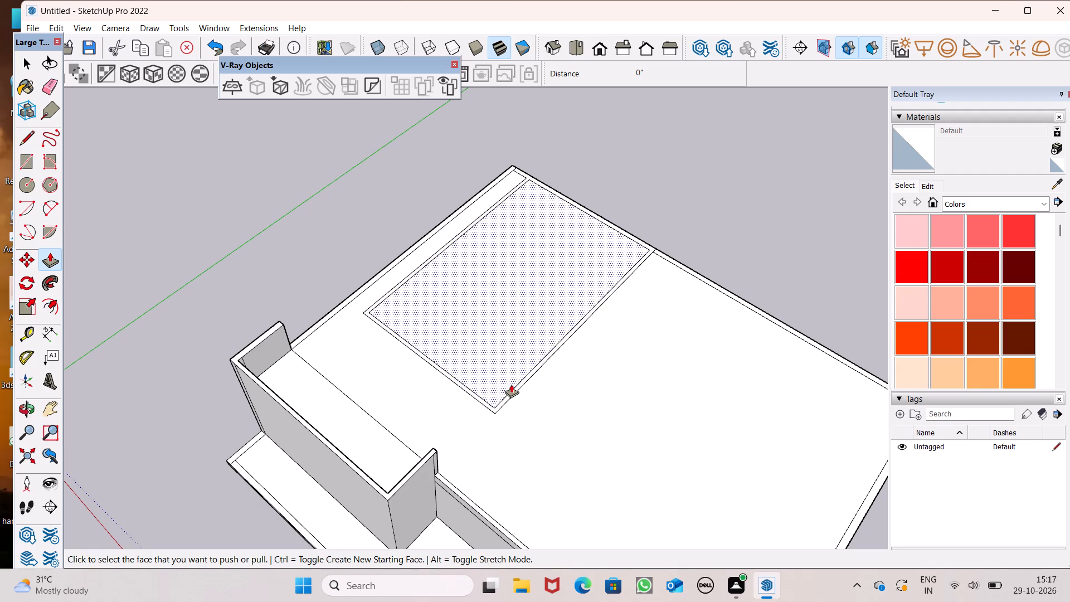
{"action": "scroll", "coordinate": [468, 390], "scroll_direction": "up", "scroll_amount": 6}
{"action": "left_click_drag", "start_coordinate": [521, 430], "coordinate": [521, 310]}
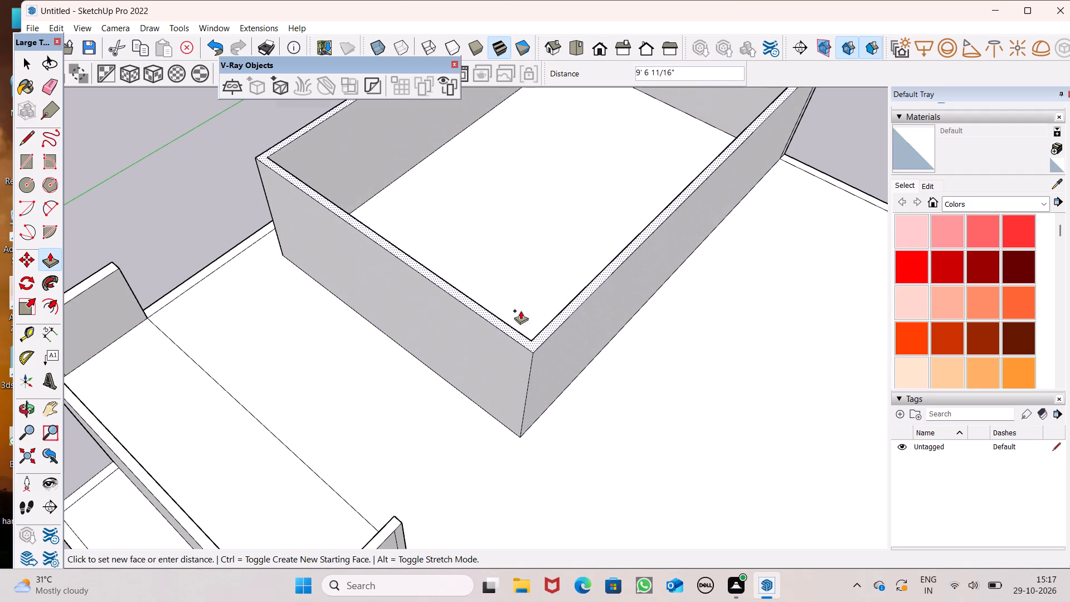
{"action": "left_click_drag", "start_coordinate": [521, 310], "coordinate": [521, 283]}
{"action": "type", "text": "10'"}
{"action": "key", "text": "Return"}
Examine the raised room and the rest of the building from the front, above and the outer side.
{"action": "scroll", "coordinate": [466, 314], "scroll_direction": "down", "scroll_amount": 6}
{"action": "scroll", "coordinate": [459, 323], "scroll_direction": "up", "scroll_amount": 1}
{"action": "middle_click_drag", "start_coordinate": [459, 323], "coordinate": [538, 151]}
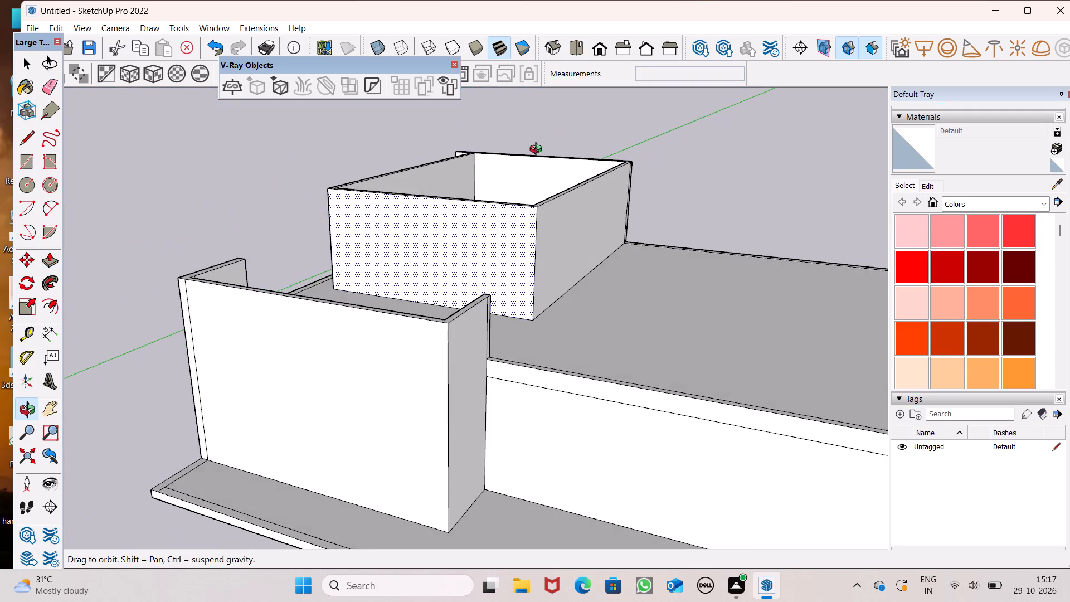
{"action": "middle_click_drag", "start_coordinate": [538, 151], "coordinate": [558, 117]}
{"action": "scroll", "coordinate": [495, 196], "scroll_direction": "down", "scroll_amount": 4}
{"action": "middle_click_drag", "start_coordinate": [392, 234], "coordinate": [485, 215]}
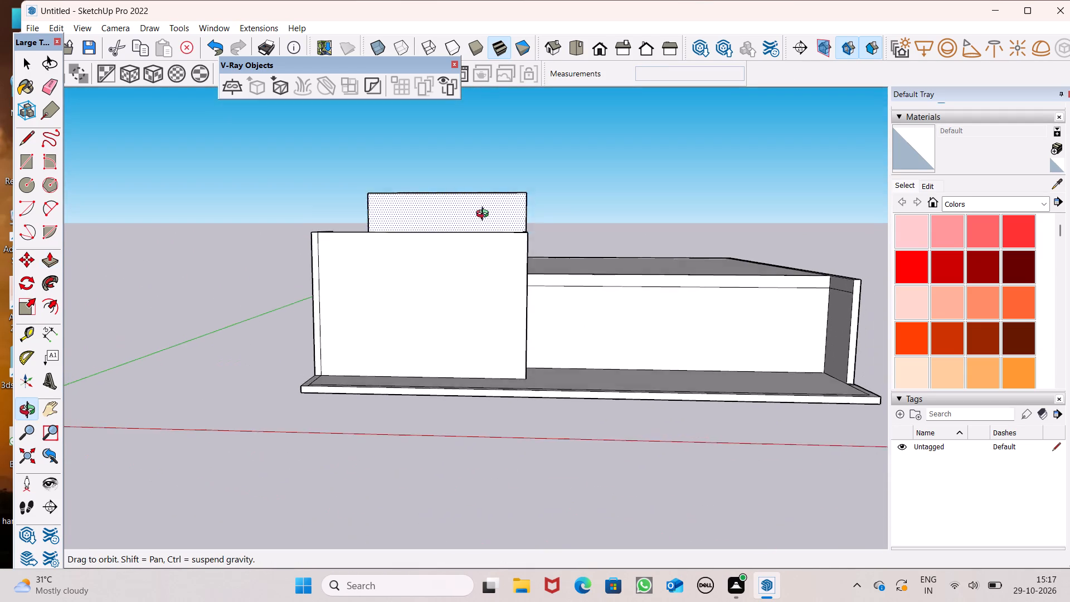
{"action": "middle_click_drag", "start_coordinate": [485, 215], "coordinate": [485, 227]}
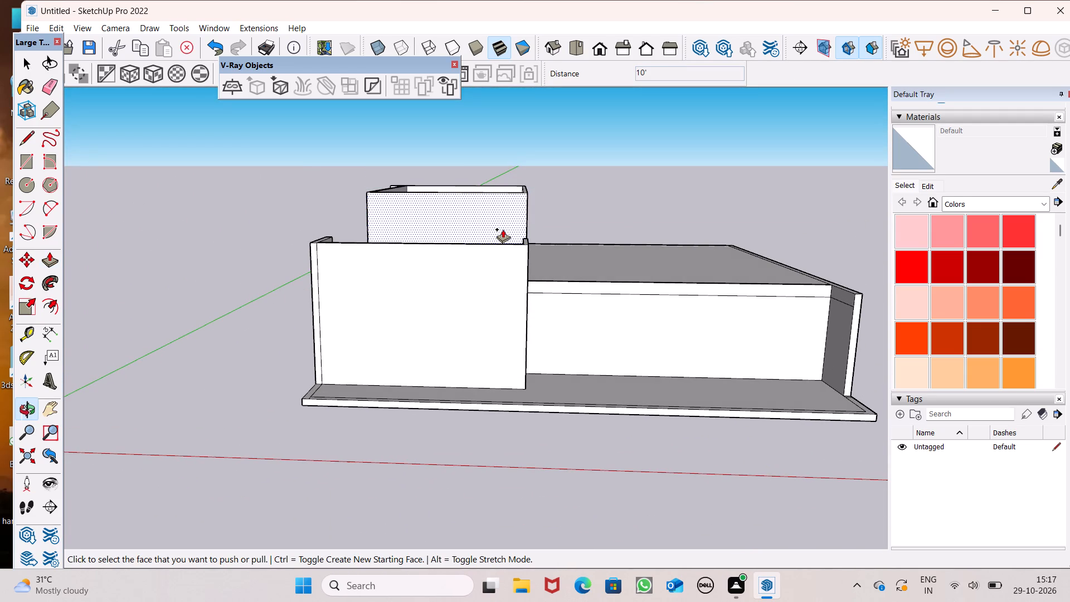
{"action": "scroll", "coordinate": [495, 251], "scroll_direction": "down", "scroll_amount": 1}
{"action": "middle_click_drag", "start_coordinate": [465, 304], "coordinate": [432, 300]}
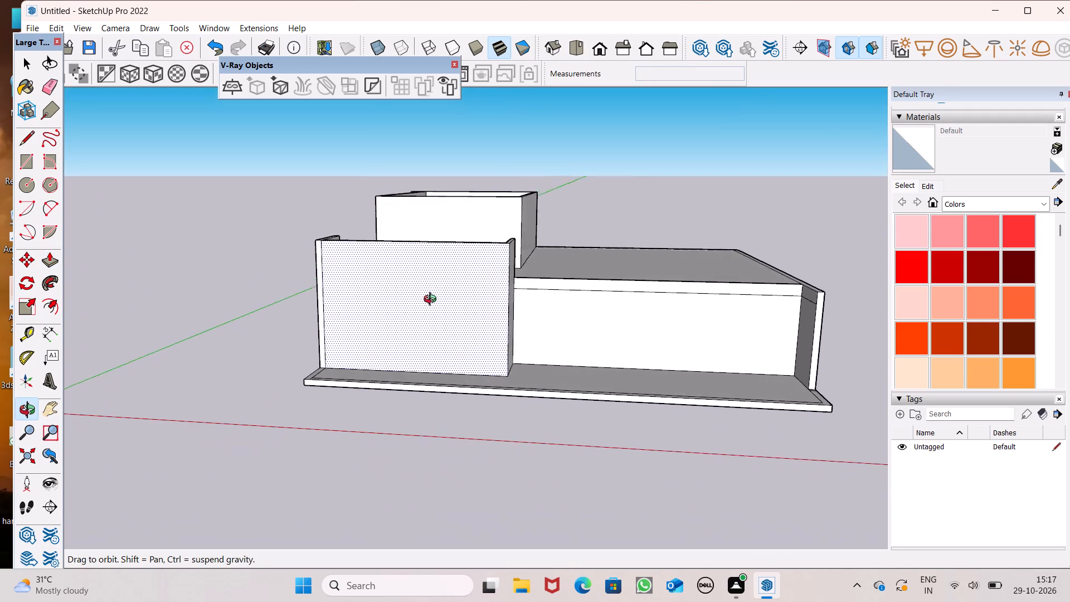
{"action": "middle_click_drag", "start_coordinate": [432, 300], "coordinate": [437, 294]}
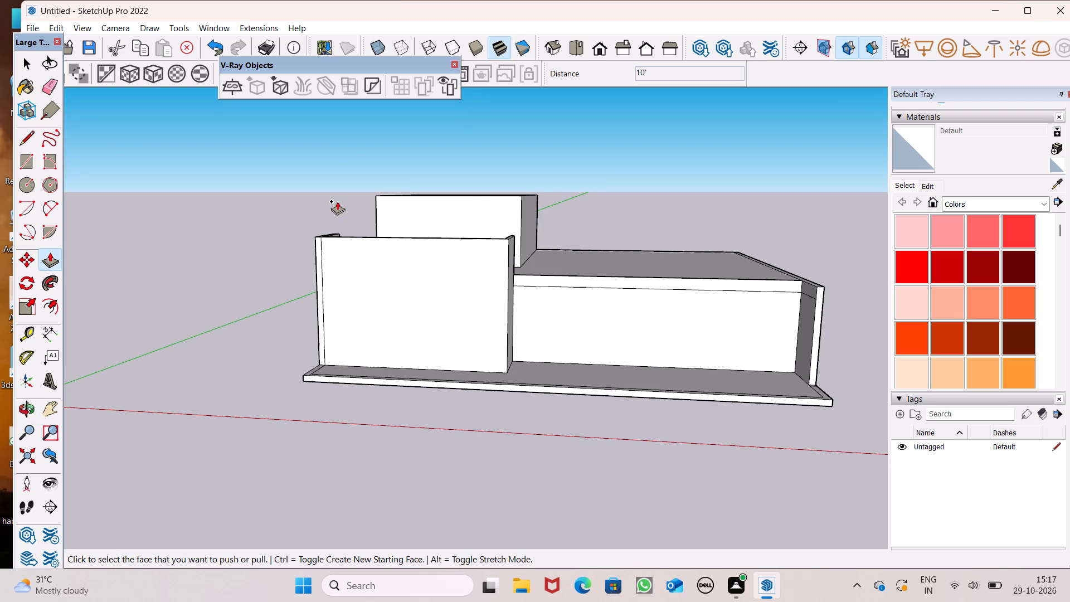
{"action": "scroll", "coordinate": [336, 206], "scroll_direction": "down", "scroll_amount": 1}
{"action": "scroll", "coordinate": [463, 213], "scroll_direction": "down", "scroll_amount": 3}
{"action": "middle_click_drag", "start_coordinate": [466, 235], "coordinate": [442, 278]}
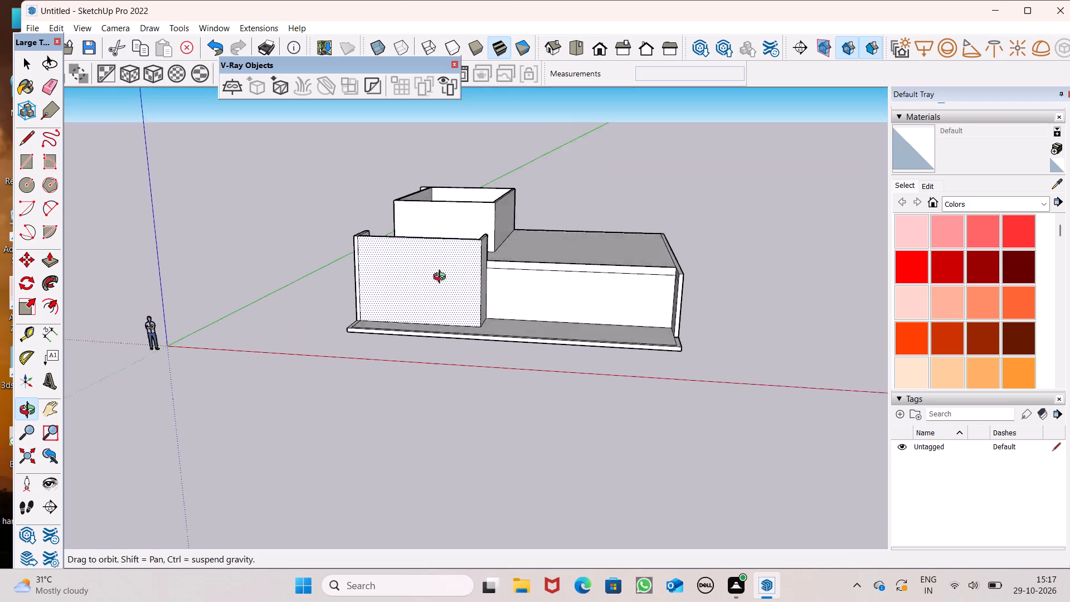
{"action": "middle_click_drag", "start_coordinate": [442, 278], "coordinate": [431, 444]}
{"action": "scroll", "coordinate": [468, 225], "scroll_direction": "down", "scroll_amount": 1}
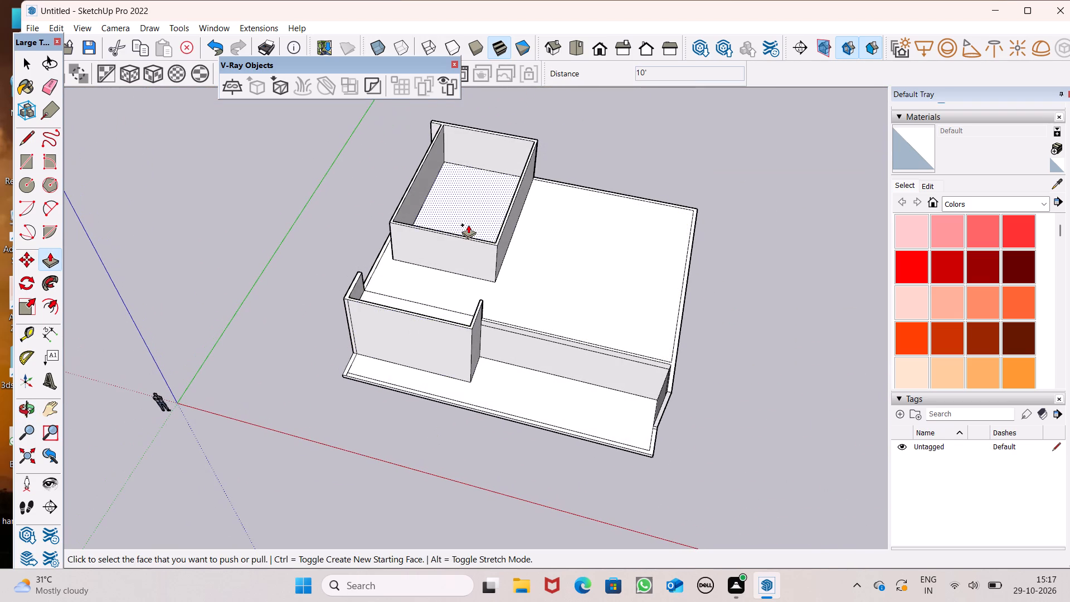
{"action": "middle_click_drag", "start_coordinate": [494, 231], "coordinate": [886, 194]}
{"action": "scroll", "coordinate": [254, 202], "scroll_direction": "up", "scroll_amount": 1}
{"action": "middle_click_drag", "start_coordinate": [270, 216], "coordinate": [424, 215]}
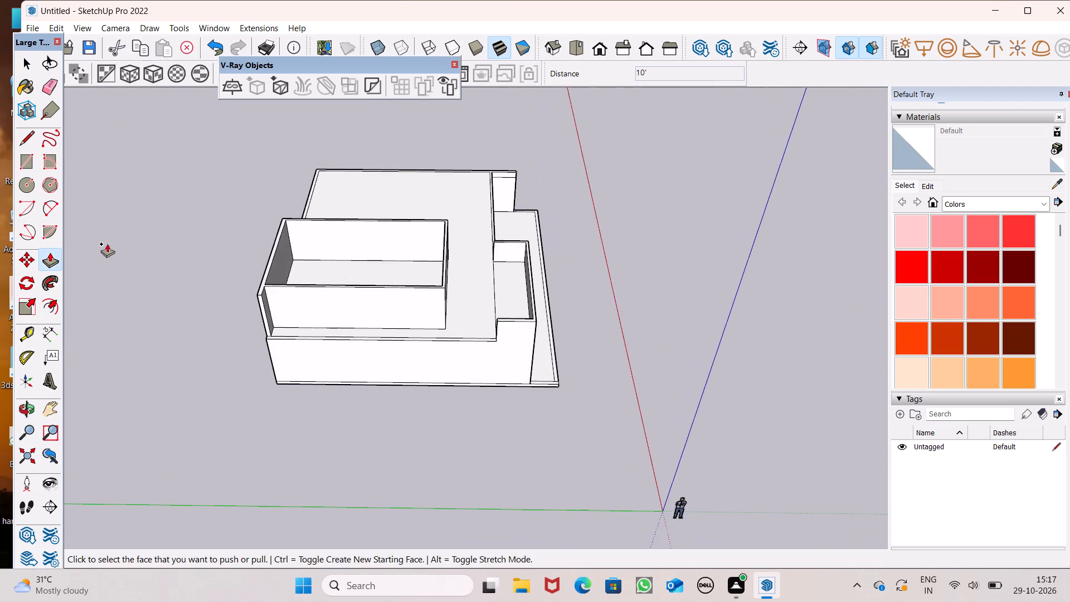
{"action": "scroll", "coordinate": [335, 259], "scroll_direction": "down", "scroll_amount": 2}
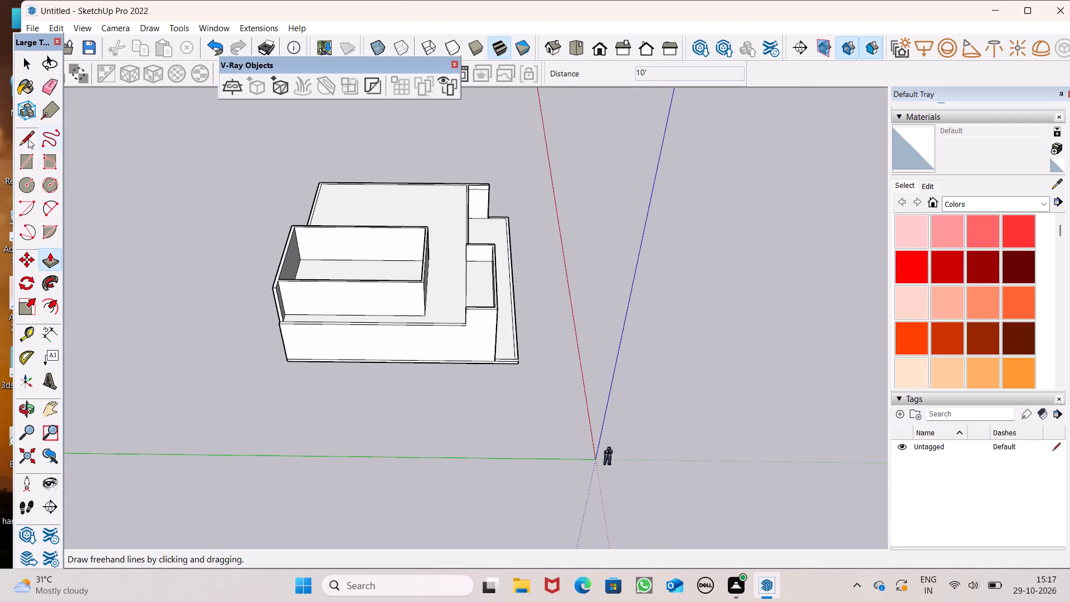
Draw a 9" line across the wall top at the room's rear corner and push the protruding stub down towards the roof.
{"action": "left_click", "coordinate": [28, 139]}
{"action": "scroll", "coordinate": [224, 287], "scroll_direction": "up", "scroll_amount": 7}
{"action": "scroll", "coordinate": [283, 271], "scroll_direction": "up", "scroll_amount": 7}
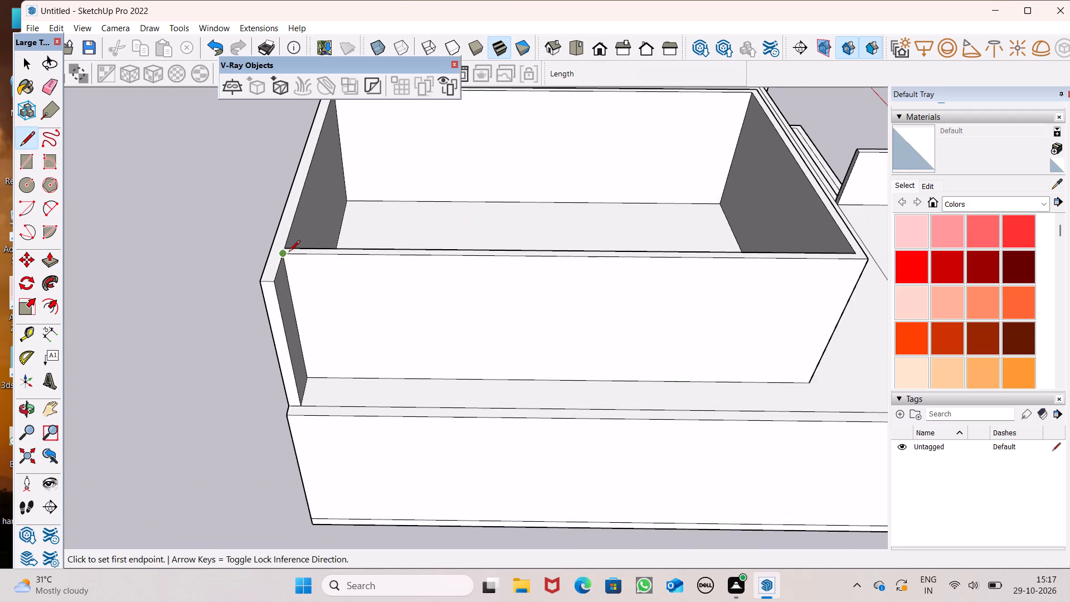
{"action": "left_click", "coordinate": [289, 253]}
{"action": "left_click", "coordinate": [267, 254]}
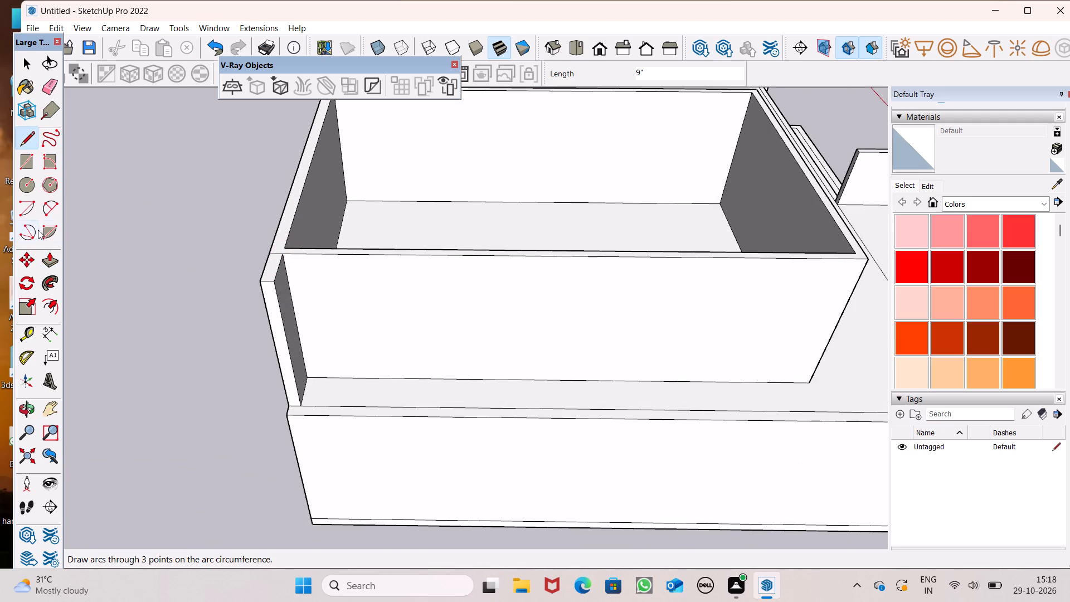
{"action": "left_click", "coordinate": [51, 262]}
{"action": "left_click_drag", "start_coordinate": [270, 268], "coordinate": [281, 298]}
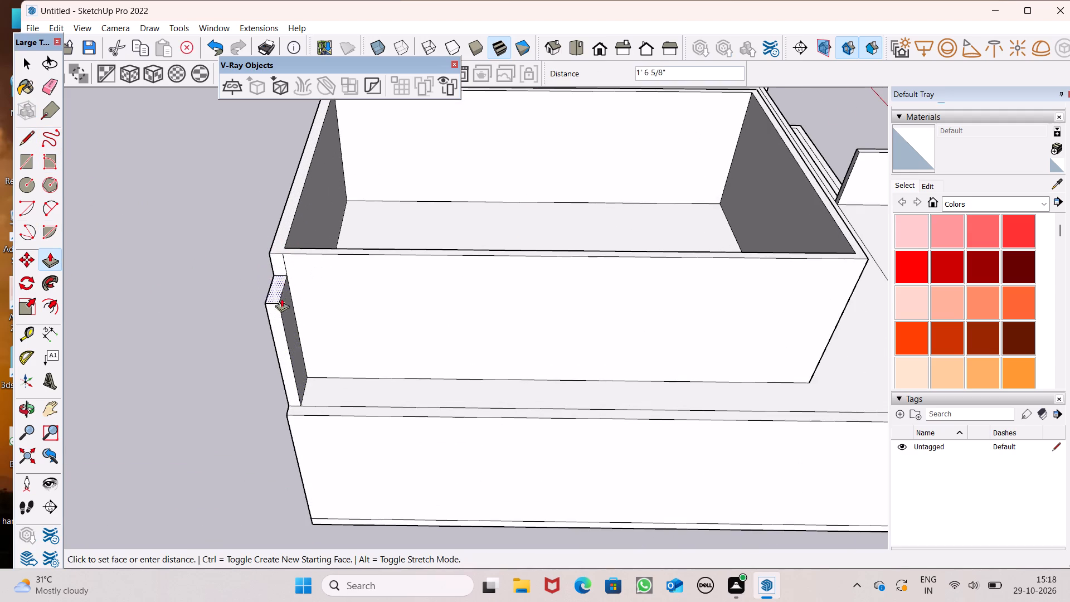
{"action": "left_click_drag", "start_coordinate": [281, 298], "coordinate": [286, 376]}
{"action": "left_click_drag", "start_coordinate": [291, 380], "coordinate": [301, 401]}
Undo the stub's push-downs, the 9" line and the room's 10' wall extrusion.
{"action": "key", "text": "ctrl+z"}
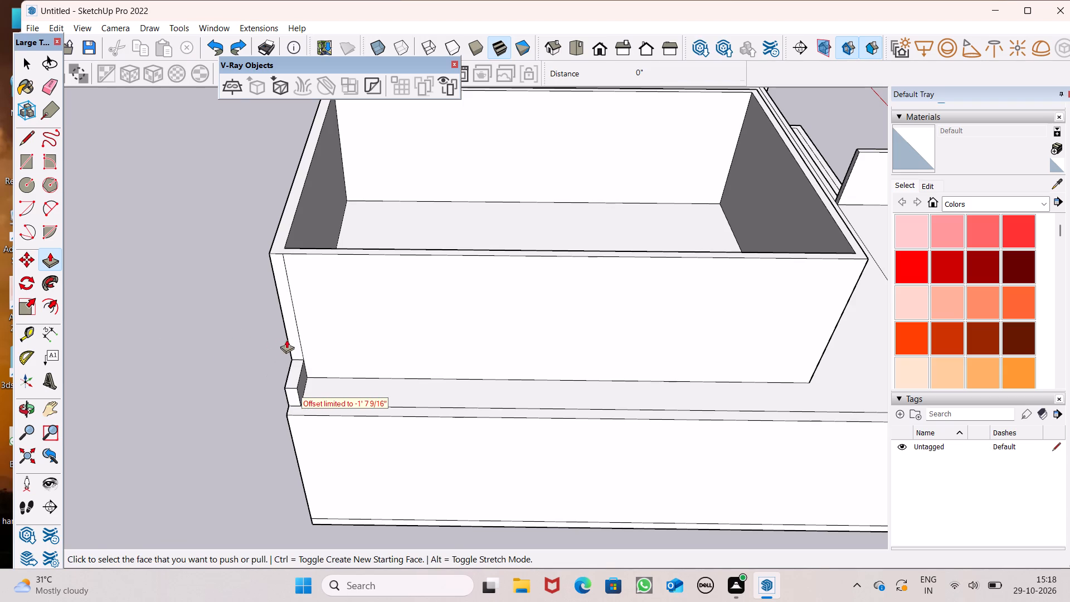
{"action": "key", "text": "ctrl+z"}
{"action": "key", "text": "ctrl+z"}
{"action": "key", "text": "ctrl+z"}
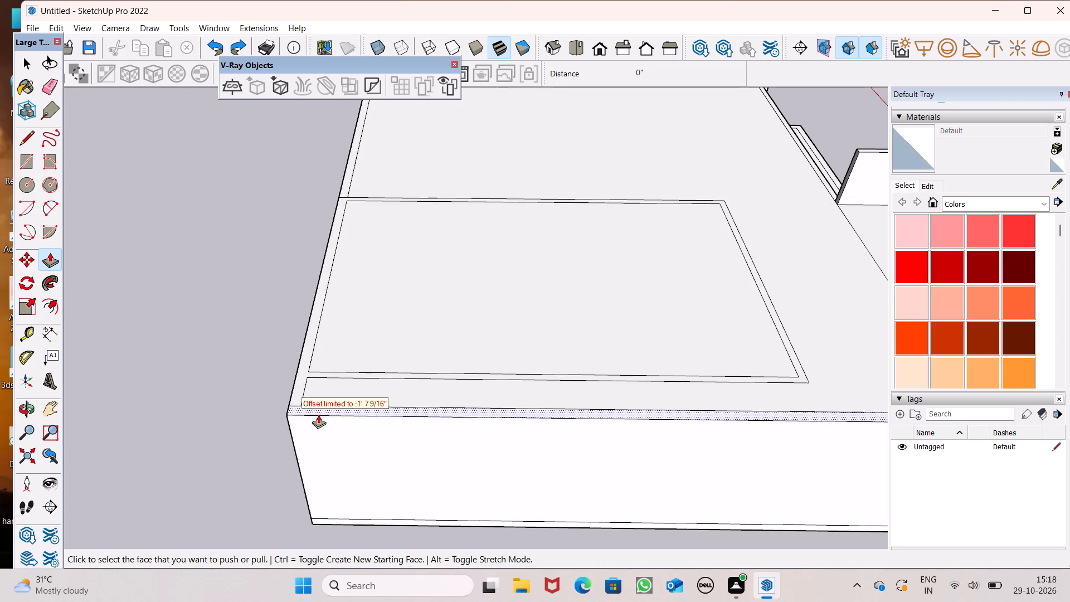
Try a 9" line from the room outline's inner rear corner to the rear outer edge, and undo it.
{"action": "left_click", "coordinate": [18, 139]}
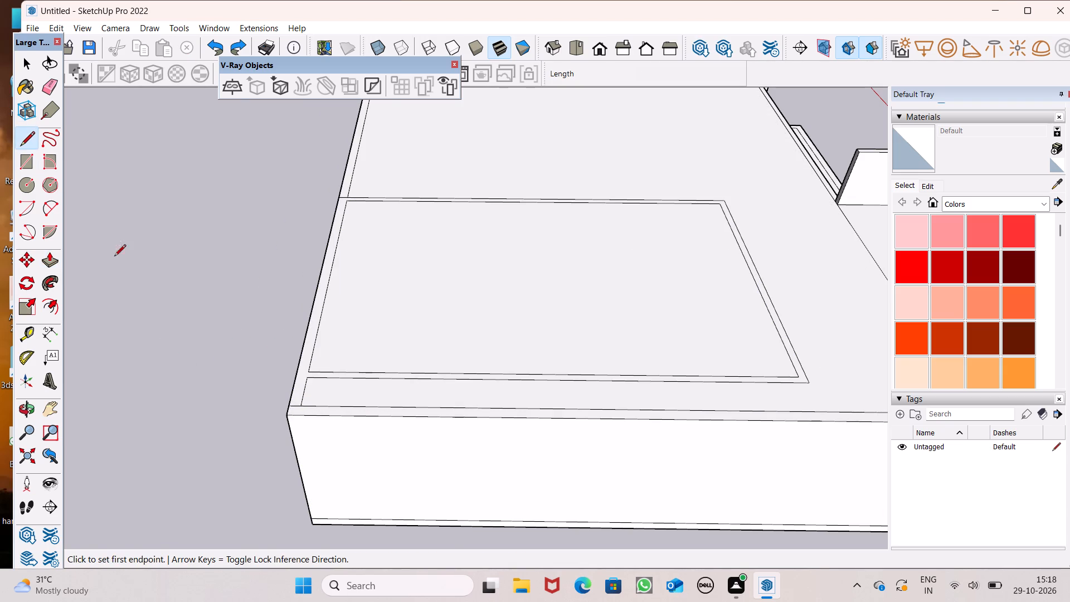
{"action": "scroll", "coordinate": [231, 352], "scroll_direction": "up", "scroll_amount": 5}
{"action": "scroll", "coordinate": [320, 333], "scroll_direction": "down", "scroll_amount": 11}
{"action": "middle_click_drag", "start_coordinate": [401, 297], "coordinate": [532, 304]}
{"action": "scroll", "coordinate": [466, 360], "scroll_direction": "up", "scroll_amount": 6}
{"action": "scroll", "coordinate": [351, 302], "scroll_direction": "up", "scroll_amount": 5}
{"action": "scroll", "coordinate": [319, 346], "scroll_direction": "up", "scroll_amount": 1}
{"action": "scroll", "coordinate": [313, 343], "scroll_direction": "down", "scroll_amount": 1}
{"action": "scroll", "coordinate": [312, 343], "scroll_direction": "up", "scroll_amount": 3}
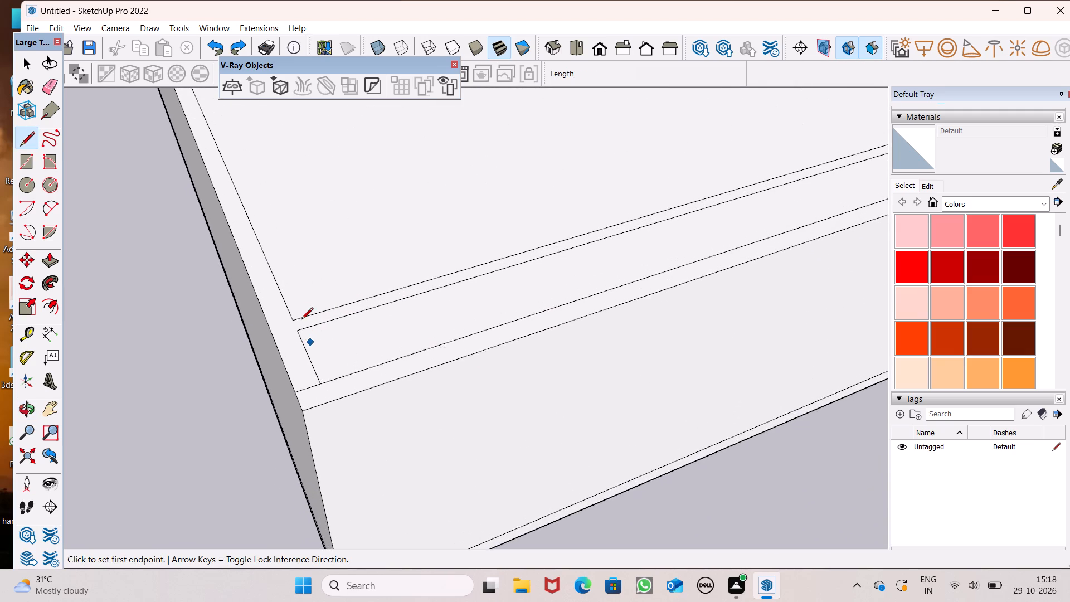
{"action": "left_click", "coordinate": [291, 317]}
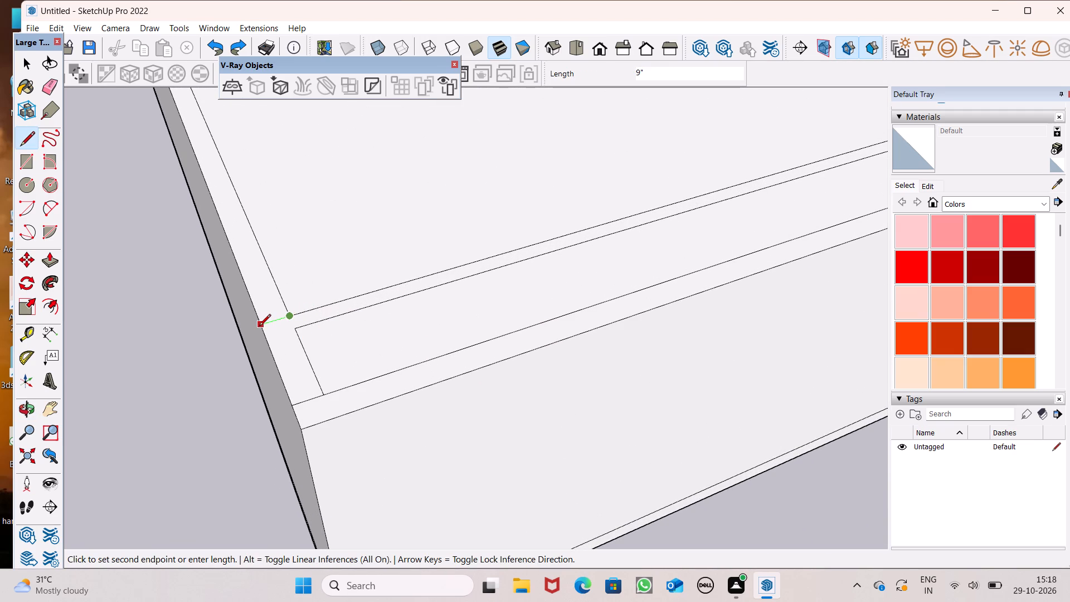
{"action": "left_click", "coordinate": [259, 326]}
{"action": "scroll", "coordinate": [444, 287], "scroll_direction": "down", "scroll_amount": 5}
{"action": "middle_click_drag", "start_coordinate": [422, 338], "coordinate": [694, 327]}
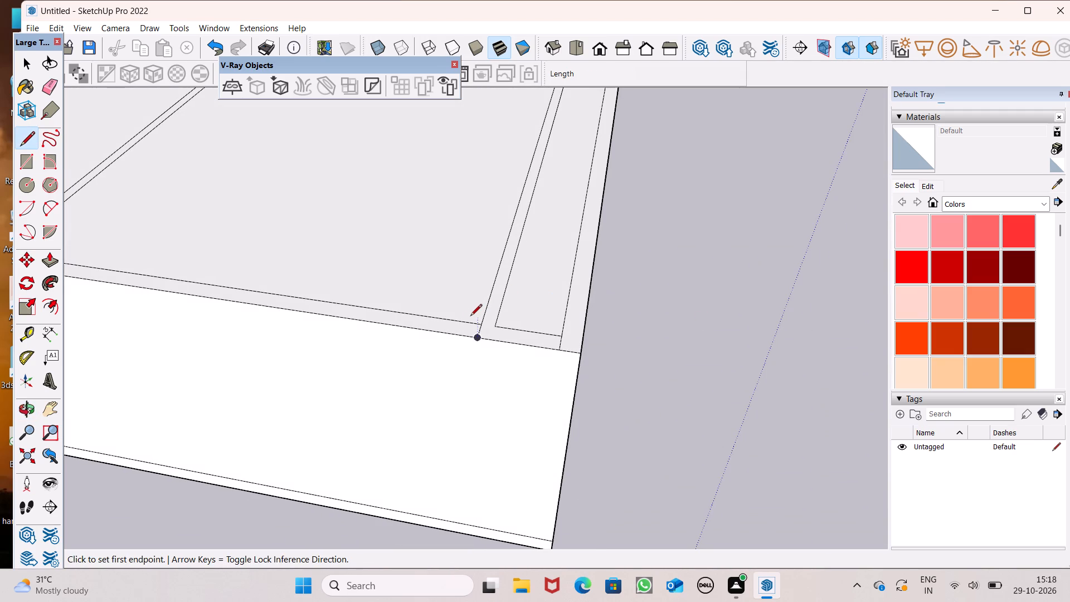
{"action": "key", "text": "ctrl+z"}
Draw a 9" line from the room outline's outer rear corner to the building's rear outer edge, closing off the wall outline.
{"action": "scroll", "coordinate": [513, 363], "scroll_direction": "up", "scroll_amount": 5}
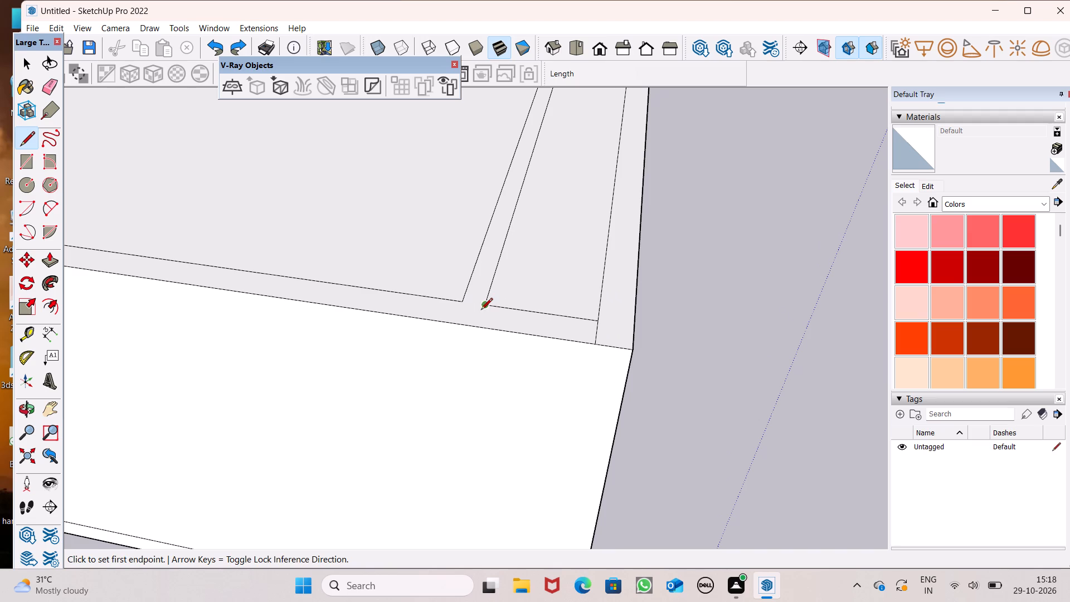
{"action": "left_click", "coordinate": [481, 308]}
{"action": "left_click", "coordinate": [478, 326]}
Raise the closed wall outline of the room on the smaller roof by 10' with Push/Pull.
{"action": "scroll", "coordinate": [557, 326], "scroll_direction": "down", "scroll_amount": 18}
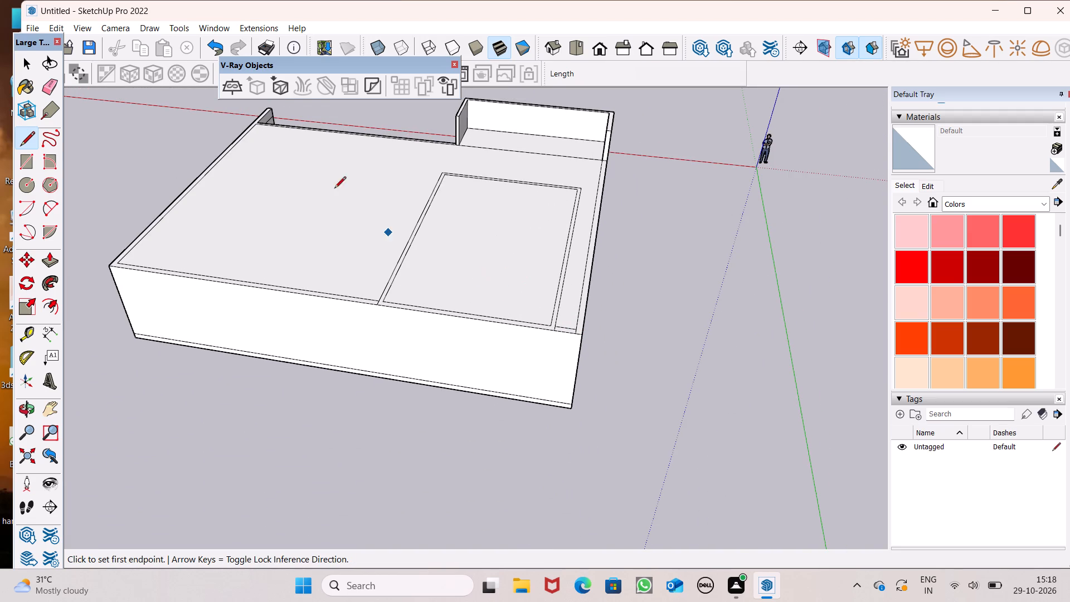
{"action": "left_click", "coordinate": [52, 268]}
{"action": "scroll", "coordinate": [397, 307], "scroll_direction": "up", "scroll_amount": 5}
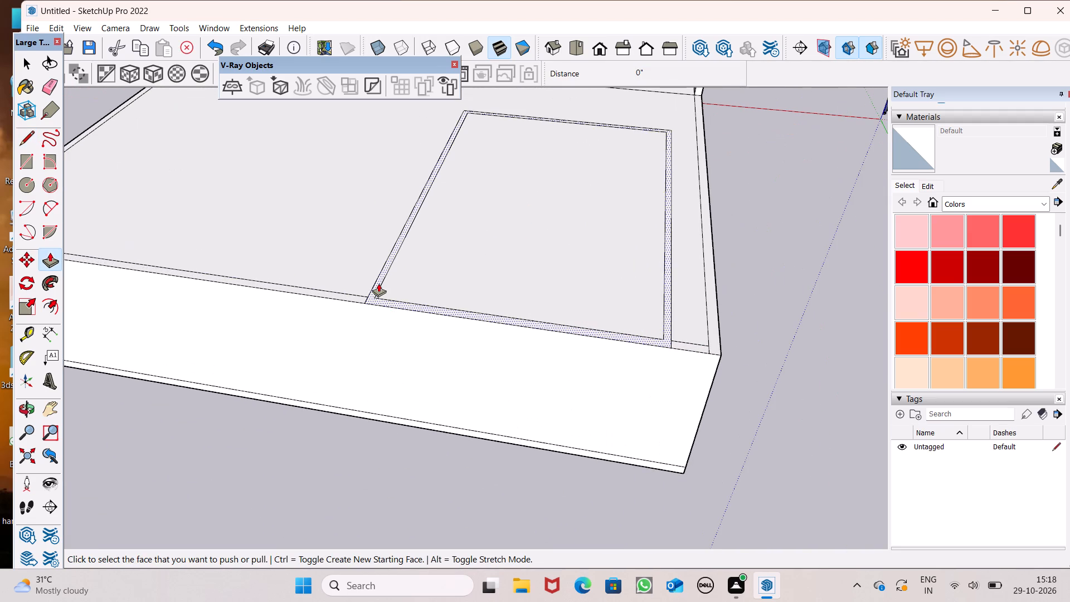
{"action": "left_click", "coordinate": [371, 298]}
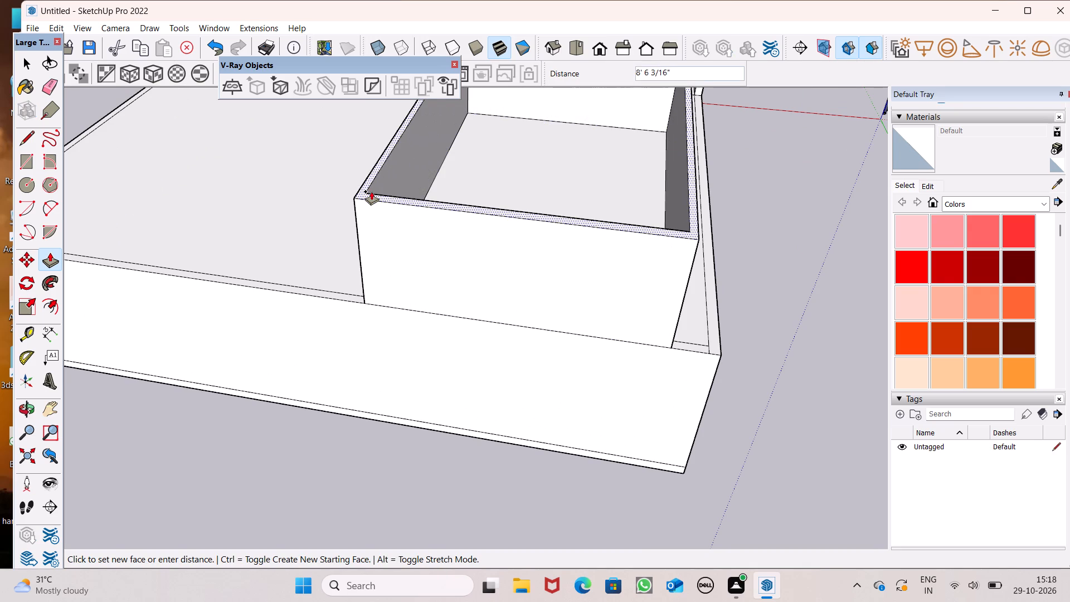
{"action": "key", "text": "1"}
{"action": "type", "text": "0'"}
{"action": "key", "text": "Return"}
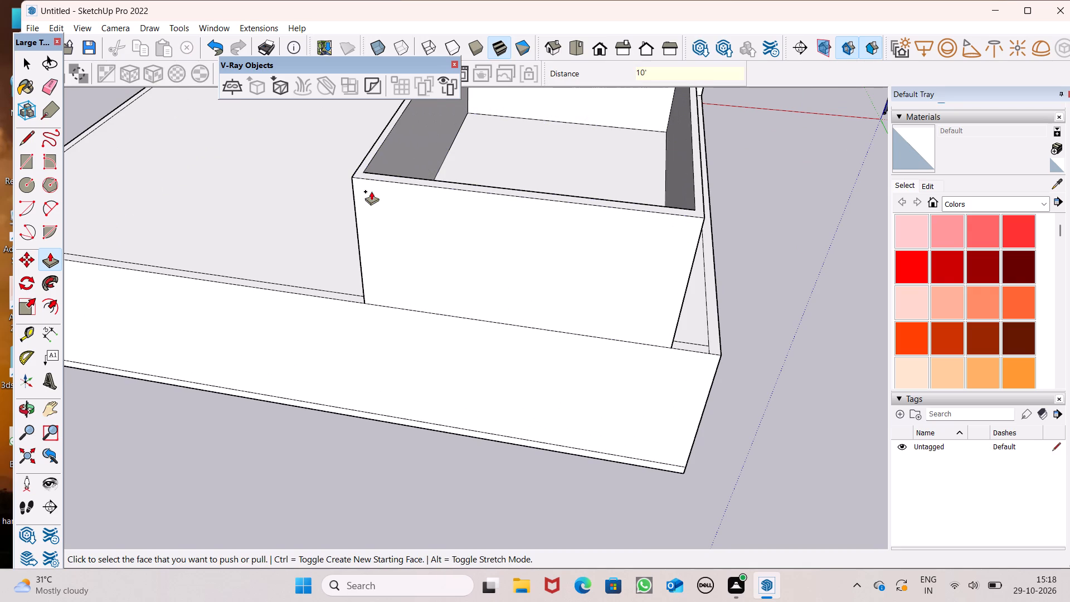
Examine the raised room's walls against the side rim, front parapet and main roof.
{"action": "scroll", "coordinate": [371, 191], "scroll_direction": "down", "scroll_amount": 4}
{"action": "middle_click_drag", "start_coordinate": [548, 315], "coordinate": [215, 295]}
{"action": "scroll", "coordinate": [624, 310], "scroll_direction": "down", "scroll_amount": 2}
{"action": "middle_click_drag", "start_coordinate": [752, 347], "coordinate": [322, 309]}
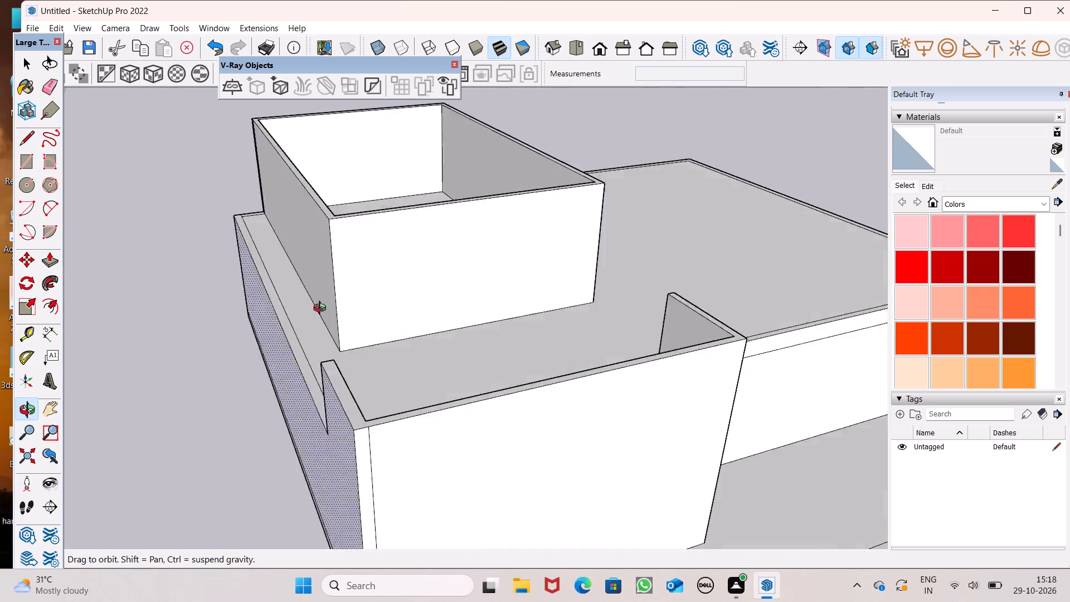
{"action": "middle_click_drag", "start_coordinate": [322, 309], "coordinate": [293, 300]}
{"action": "scroll", "coordinate": [611, 183], "scroll_direction": "down", "scroll_amount": 4}
{"action": "middle_click_drag", "start_coordinate": [653, 211], "coordinate": [364, 195]}
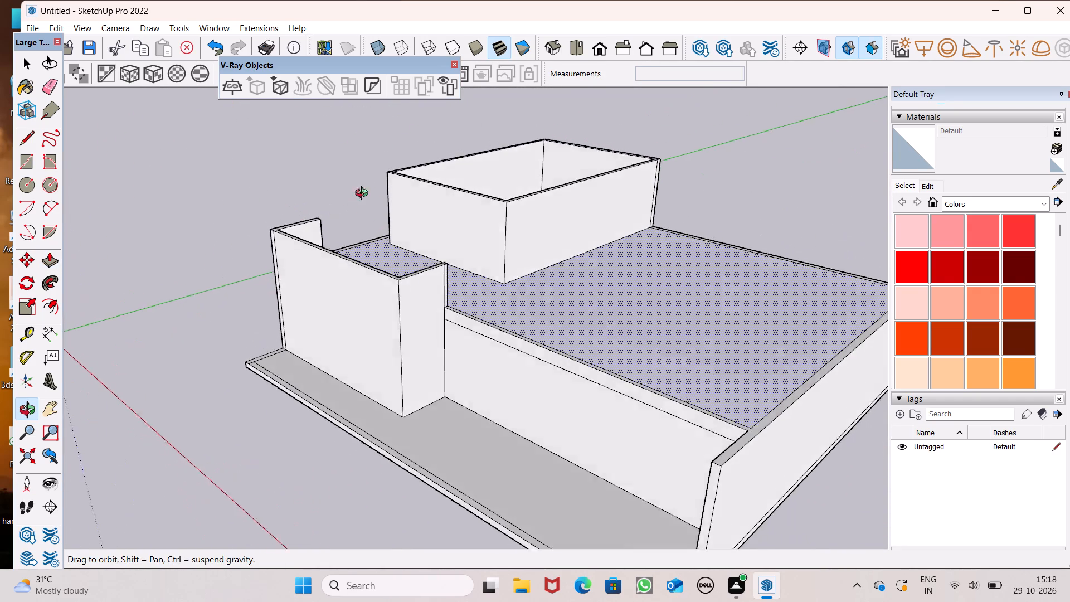
{"action": "middle_click_drag", "start_coordinate": [364, 195], "coordinate": [367, 192]}
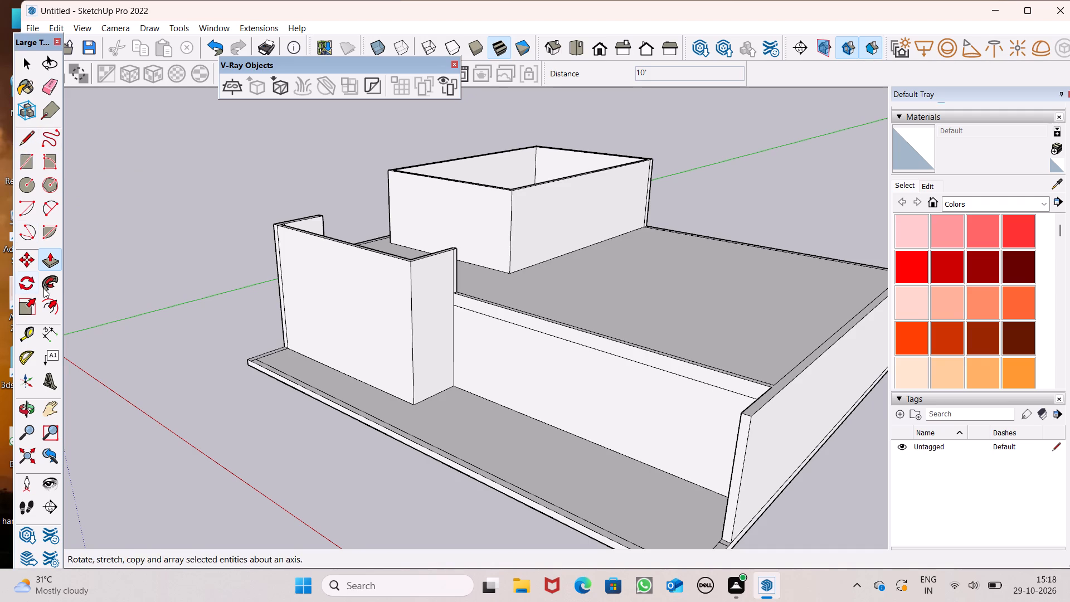
Examine the raised upper room, the roof around it and the adjoining parapet walls from several angles.
{"action": "left_click", "coordinate": [33, 339]}
{"action": "scroll", "coordinate": [260, 240], "scroll_direction": "down", "scroll_amount": 1}
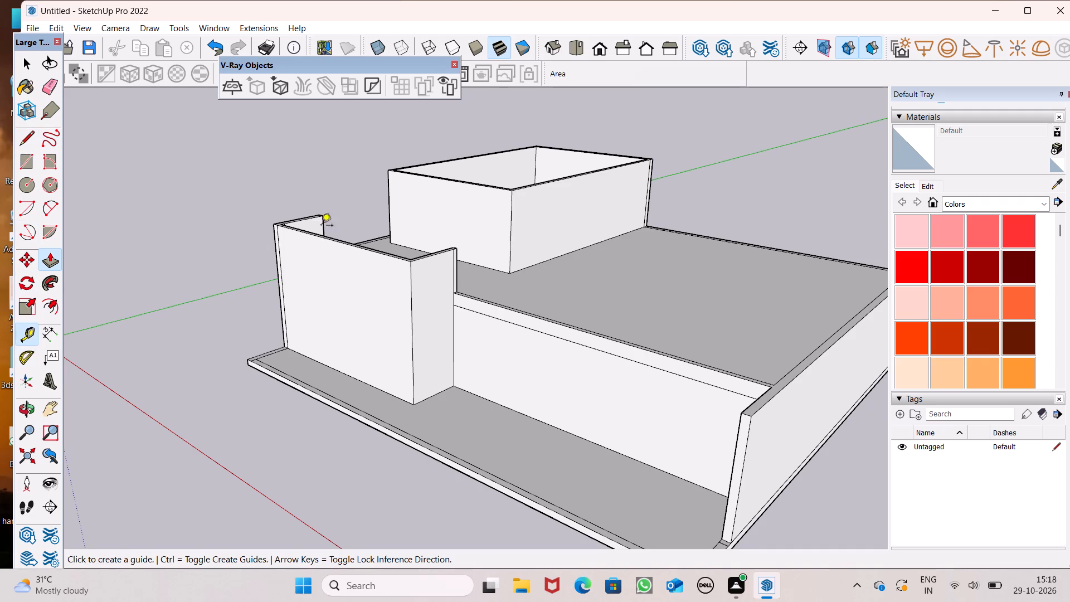
{"action": "middle_click_drag", "start_coordinate": [613, 265], "coordinate": [541, 303]}
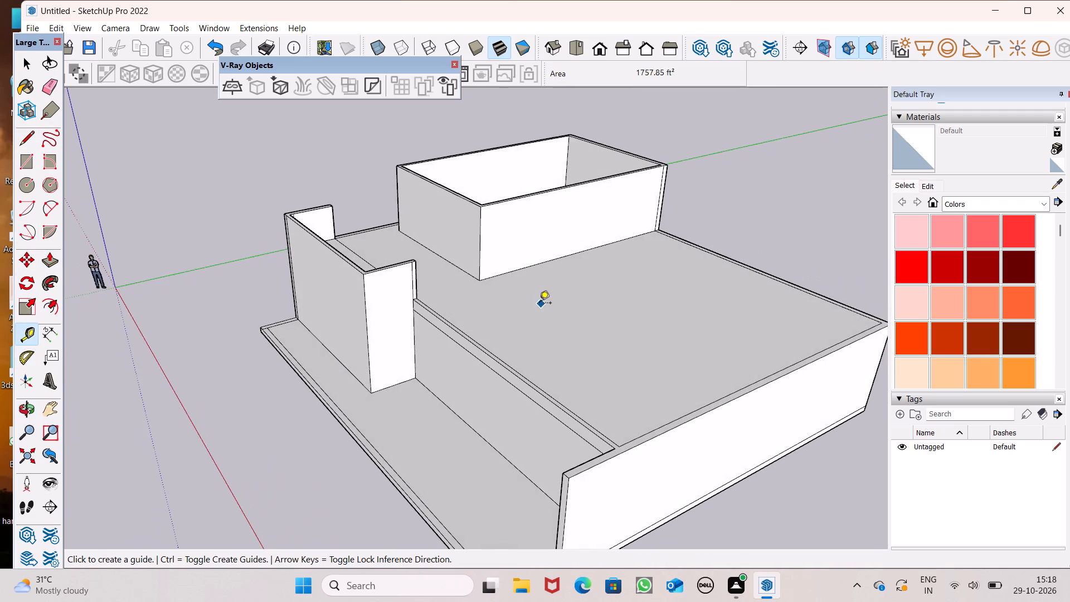
{"action": "scroll", "coordinate": [648, 253], "scroll_direction": "up", "scroll_amount": 3}
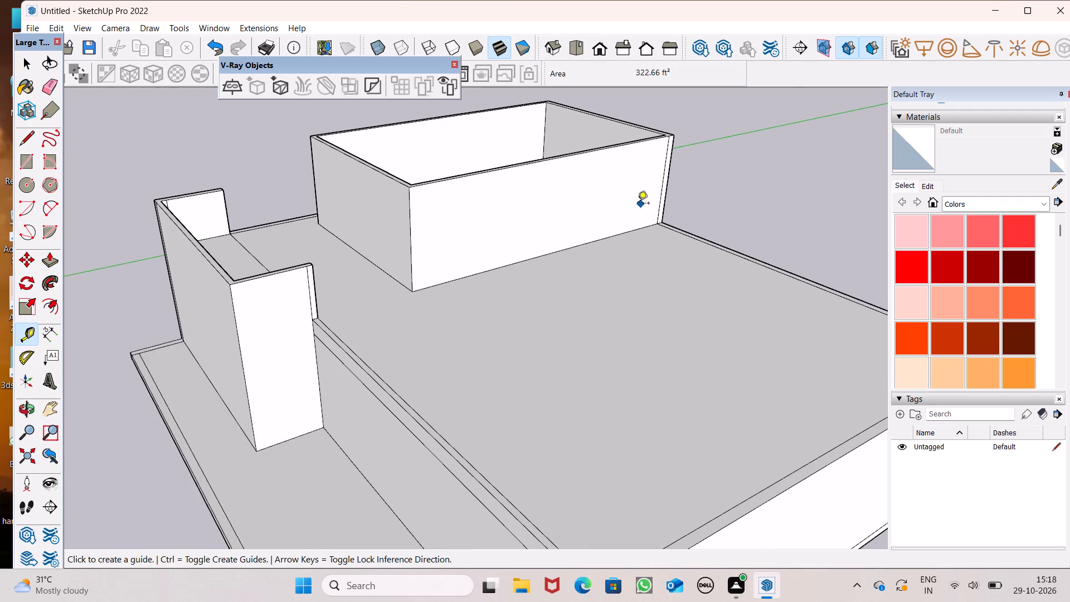
{"action": "scroll", "coordinate": [638, 204], "scroll_direction": "down", "scroll_amount": 1}
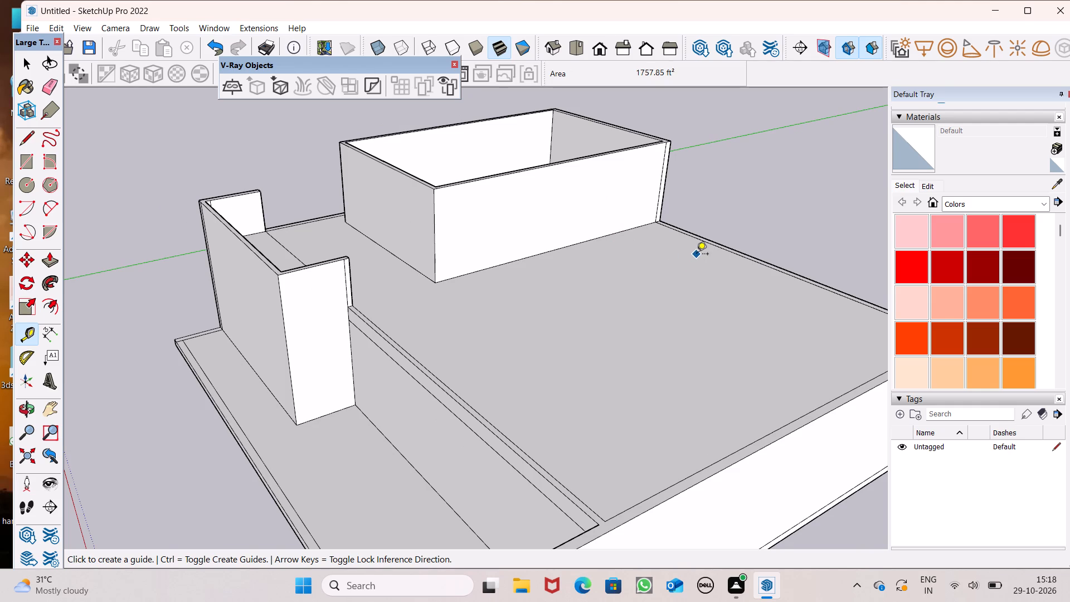
{"action": "scroll", "coordinate": [697, 254], "scroll_direction": "down", "scroll_amount": 3}
{"action": "middle_click_drag", "start_coordinate": [625, 235], "coordinate": [659, 280]}
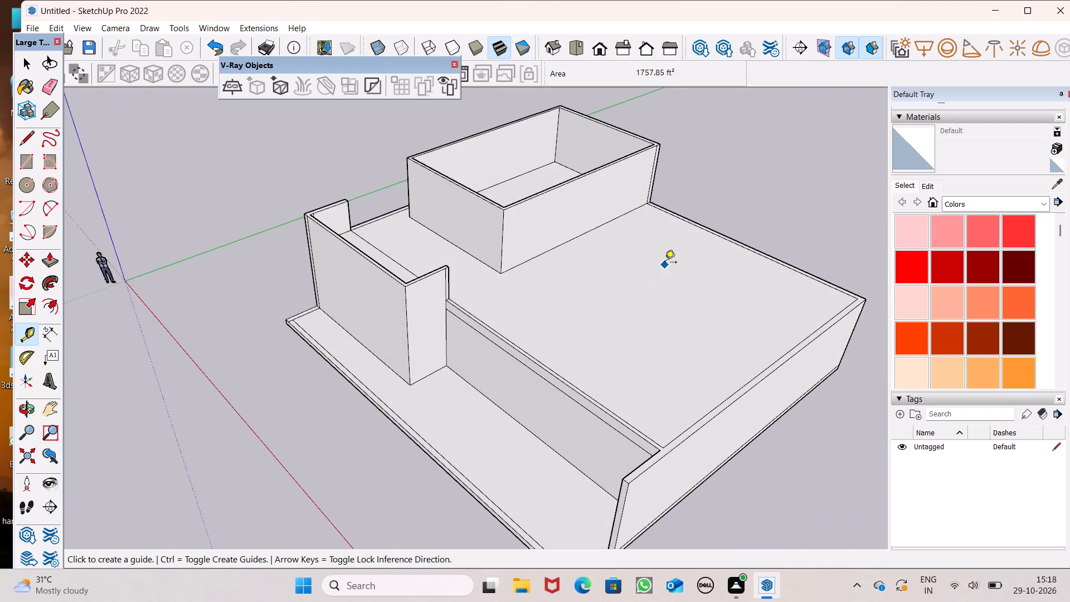
{"action": "scroll", "coordinate": [665, 263], "scroll_direction": "down", "scroll_amount": 3}
{"action": "middle_click_drag", "start_coordinate": [653, 263], "coordinate": [659, 295]}
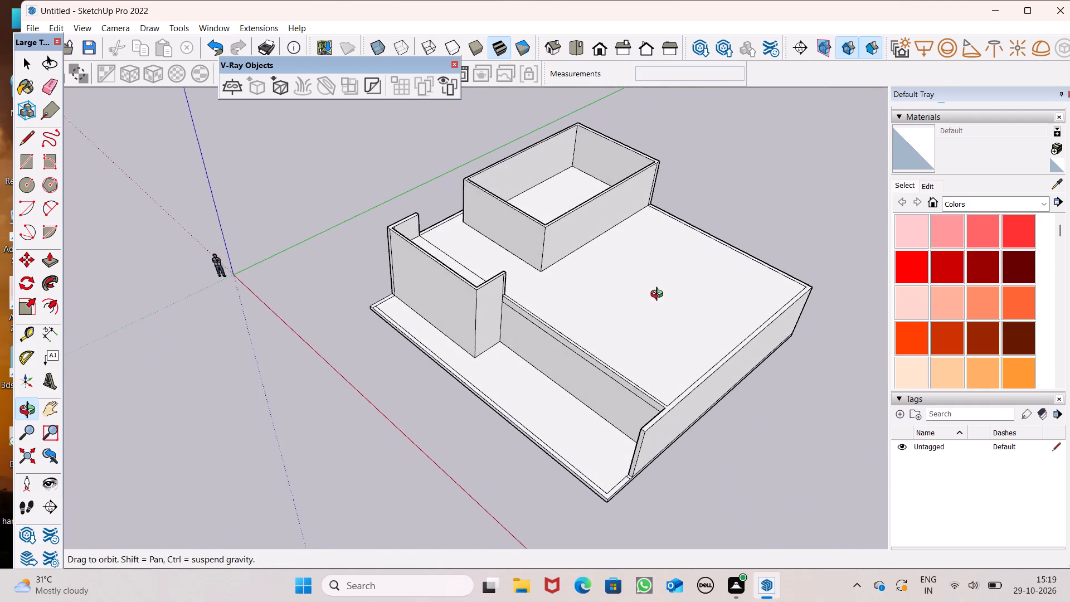
{"action": "middle_click_drag", "start_coordinate": [659, 295], "coordinate": [633, 303]}
{"action": "scroll", "coordinate": [429, 186], "scroll_direction": "up", "scroll_amount": 3}
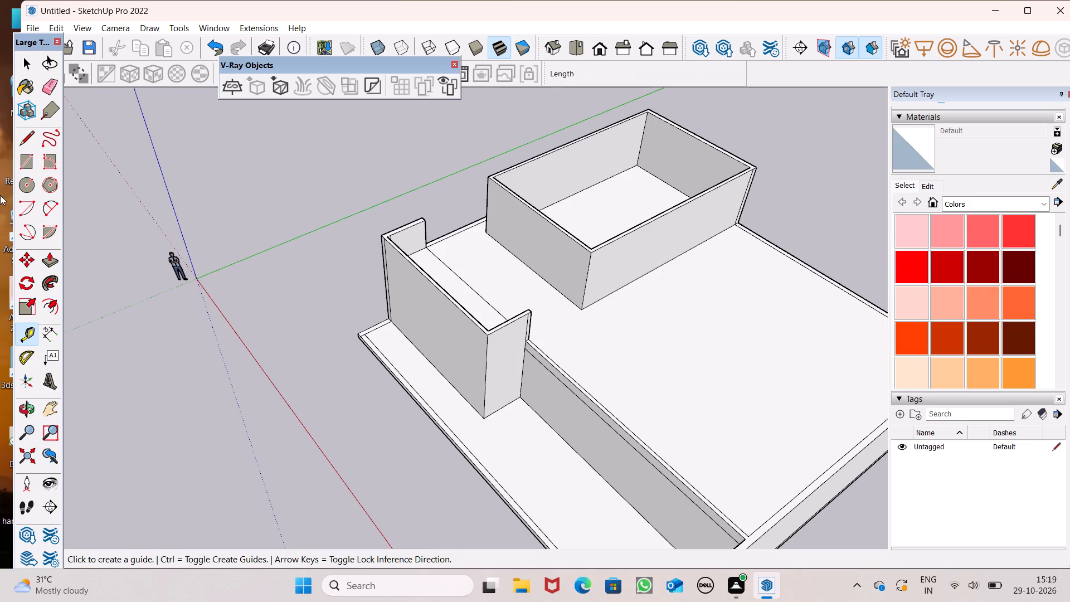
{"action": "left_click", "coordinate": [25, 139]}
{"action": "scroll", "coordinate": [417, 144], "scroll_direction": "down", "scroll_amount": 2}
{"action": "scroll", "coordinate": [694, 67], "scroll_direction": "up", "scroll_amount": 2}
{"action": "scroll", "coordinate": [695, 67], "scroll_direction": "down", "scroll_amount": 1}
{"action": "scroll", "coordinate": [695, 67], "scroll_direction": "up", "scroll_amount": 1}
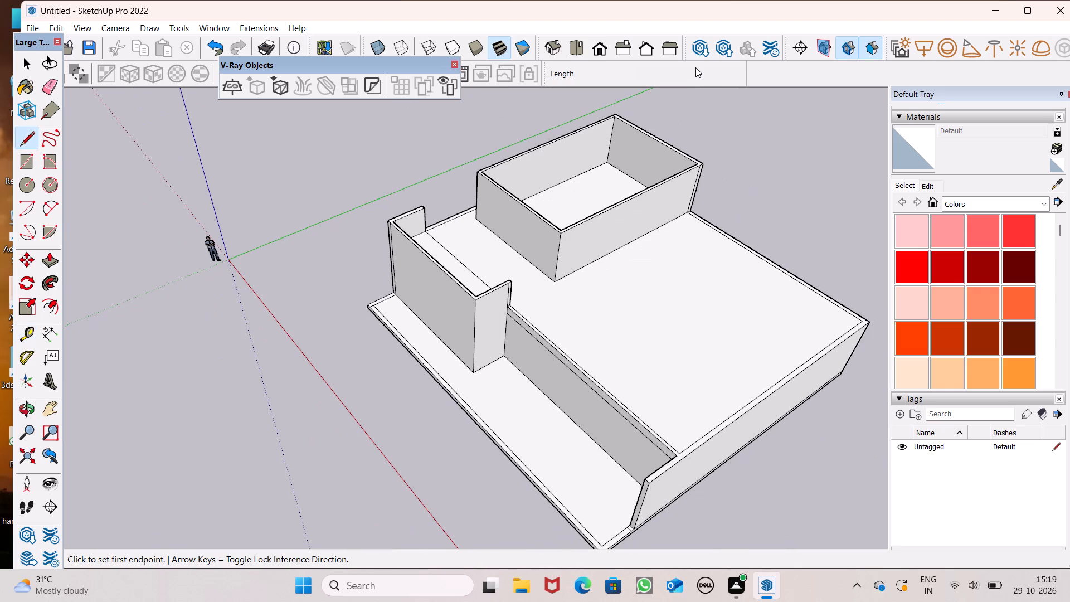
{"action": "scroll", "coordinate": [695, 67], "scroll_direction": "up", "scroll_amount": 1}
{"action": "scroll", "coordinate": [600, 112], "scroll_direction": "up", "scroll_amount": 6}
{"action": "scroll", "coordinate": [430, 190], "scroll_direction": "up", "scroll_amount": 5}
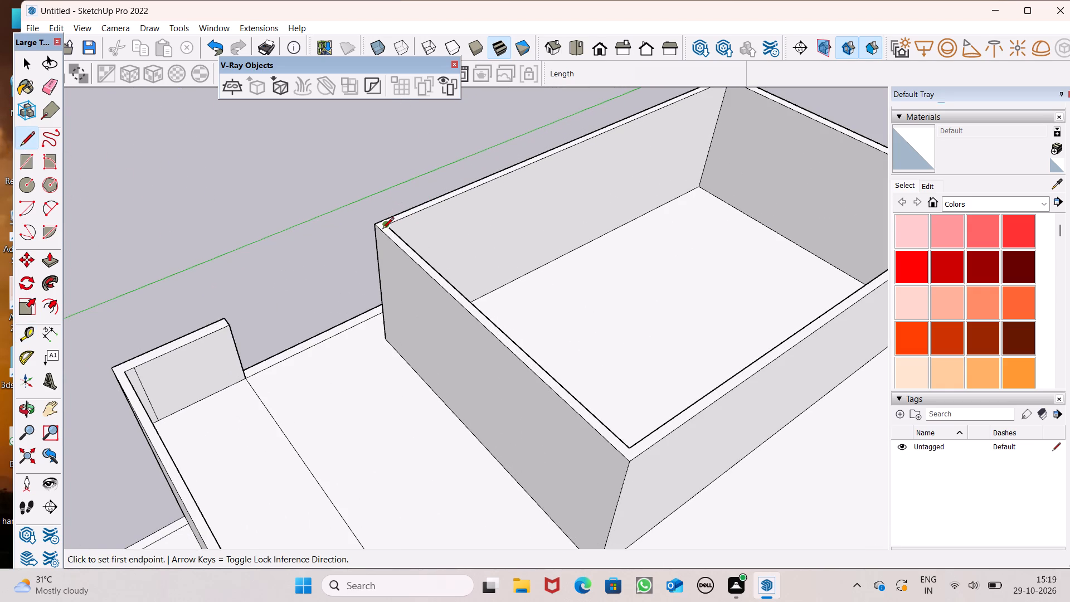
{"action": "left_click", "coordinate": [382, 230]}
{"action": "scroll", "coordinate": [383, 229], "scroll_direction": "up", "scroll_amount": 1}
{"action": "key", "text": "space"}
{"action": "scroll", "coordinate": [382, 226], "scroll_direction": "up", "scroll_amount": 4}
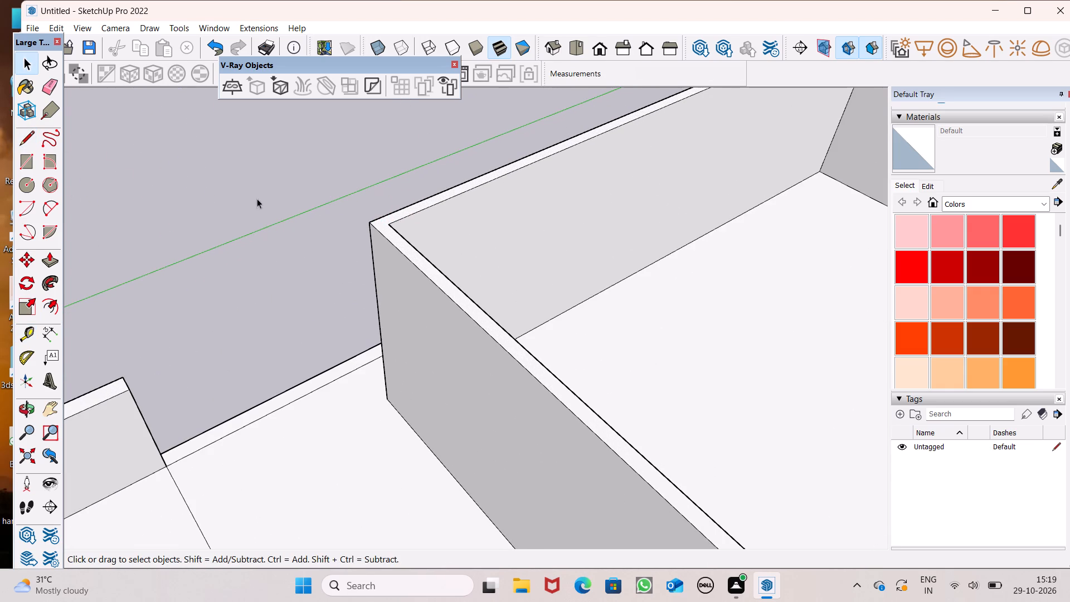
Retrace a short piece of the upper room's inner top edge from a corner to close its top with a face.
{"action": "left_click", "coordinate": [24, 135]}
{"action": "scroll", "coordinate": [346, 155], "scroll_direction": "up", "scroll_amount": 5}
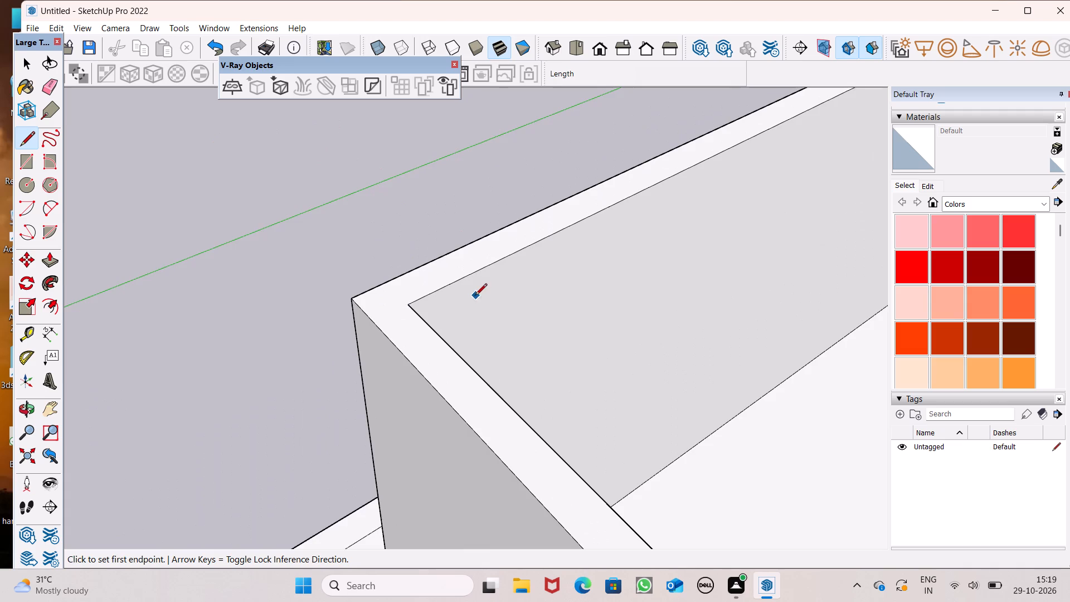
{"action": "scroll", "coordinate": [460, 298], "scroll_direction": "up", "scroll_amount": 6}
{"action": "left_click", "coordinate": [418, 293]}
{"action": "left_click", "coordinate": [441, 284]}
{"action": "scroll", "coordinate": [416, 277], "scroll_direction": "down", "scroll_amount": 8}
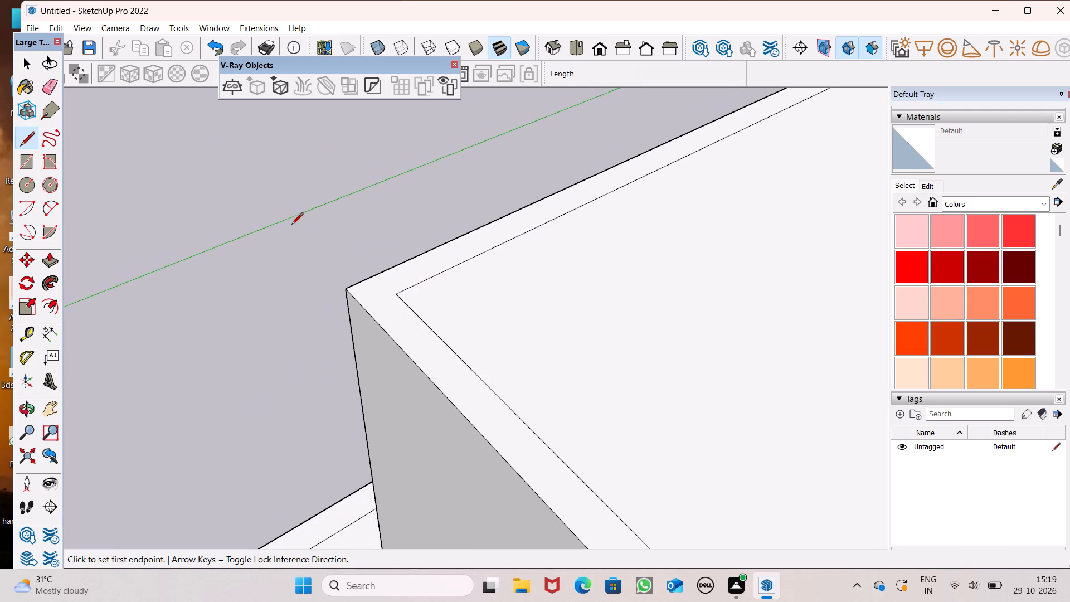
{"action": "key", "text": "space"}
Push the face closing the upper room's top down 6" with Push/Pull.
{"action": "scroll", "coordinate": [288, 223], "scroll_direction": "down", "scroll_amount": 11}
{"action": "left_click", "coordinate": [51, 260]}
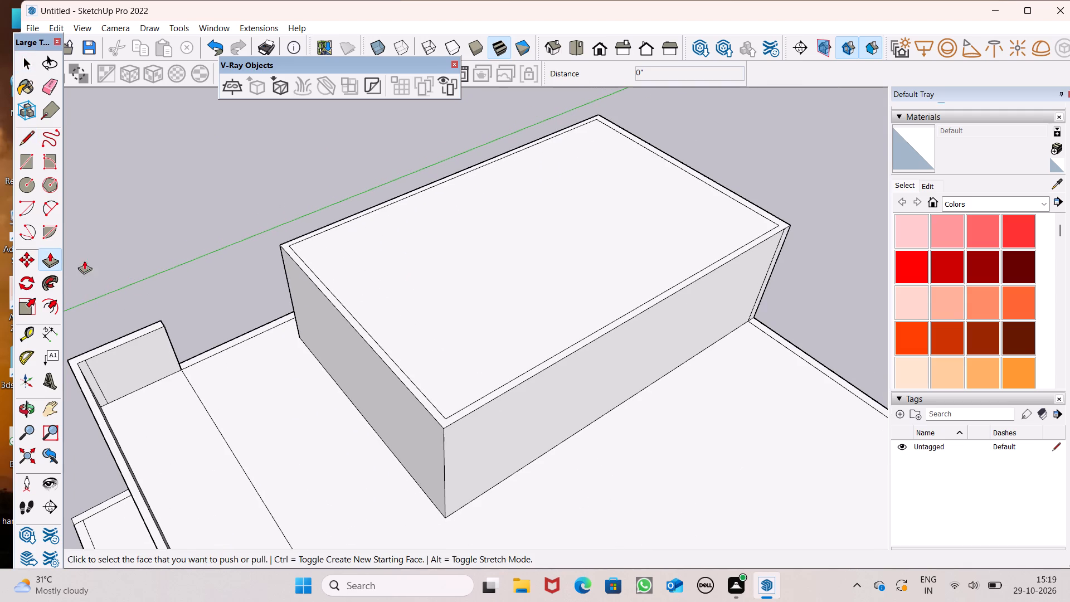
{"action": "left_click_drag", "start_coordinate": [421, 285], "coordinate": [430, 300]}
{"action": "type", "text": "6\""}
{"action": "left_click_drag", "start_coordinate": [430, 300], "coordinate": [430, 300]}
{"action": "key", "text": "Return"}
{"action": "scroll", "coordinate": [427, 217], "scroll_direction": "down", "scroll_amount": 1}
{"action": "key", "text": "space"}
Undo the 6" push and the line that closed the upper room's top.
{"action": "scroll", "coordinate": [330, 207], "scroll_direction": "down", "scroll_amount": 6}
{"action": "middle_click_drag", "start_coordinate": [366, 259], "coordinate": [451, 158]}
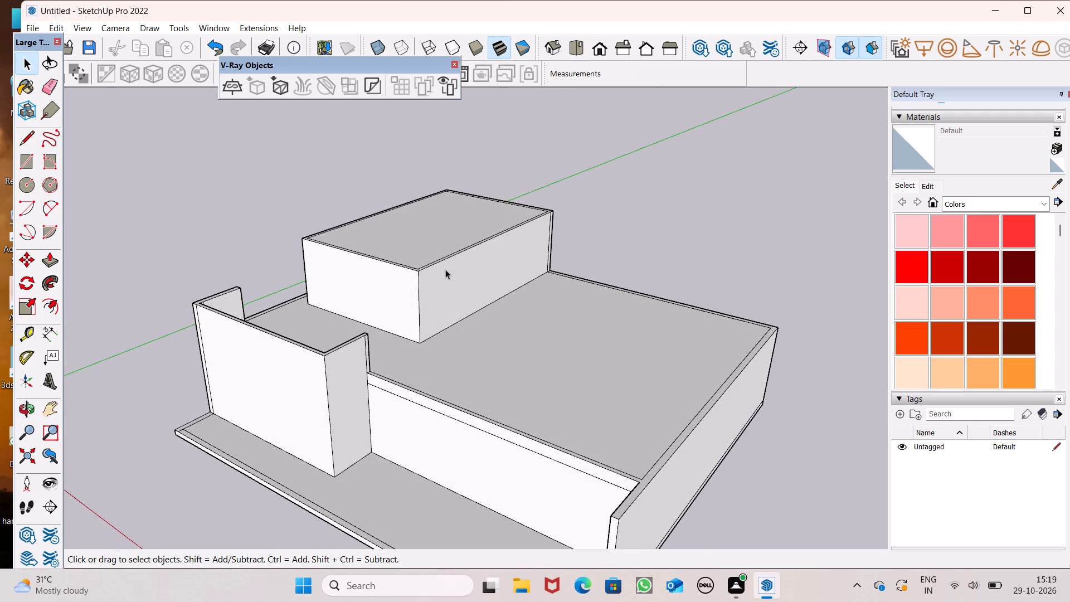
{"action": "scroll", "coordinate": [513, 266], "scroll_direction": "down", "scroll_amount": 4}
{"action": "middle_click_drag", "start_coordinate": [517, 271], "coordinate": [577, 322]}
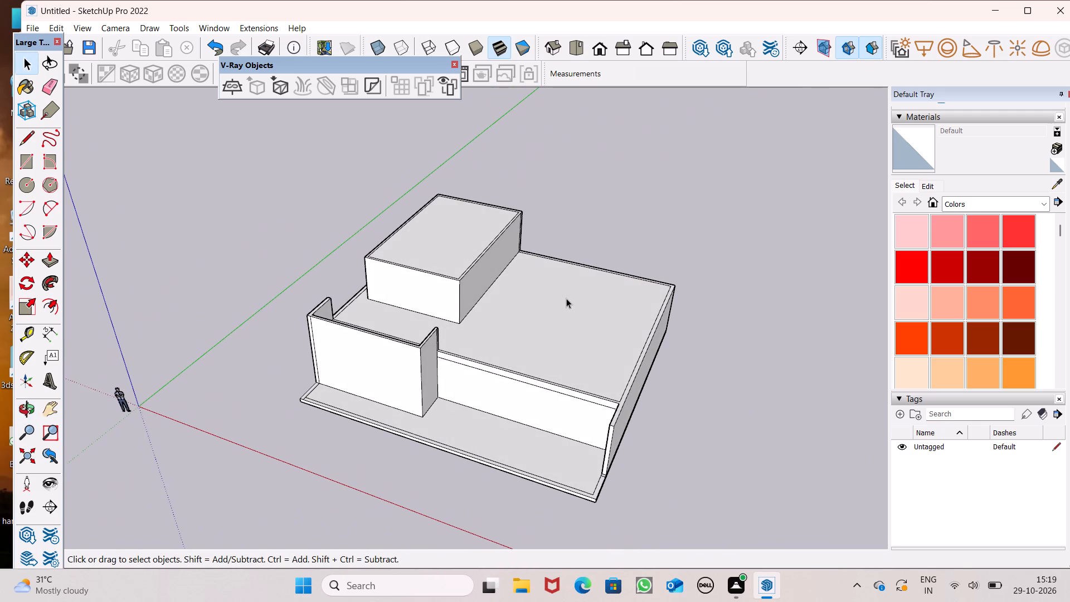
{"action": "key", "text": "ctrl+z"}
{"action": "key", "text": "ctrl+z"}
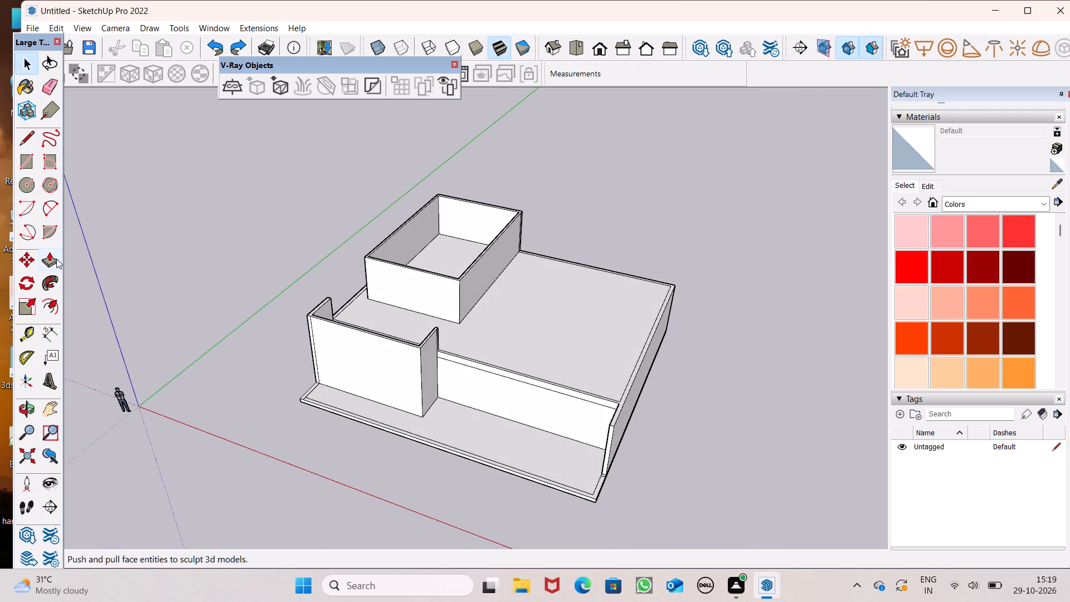
Raise the top face of the upper room's walls by 1'5" with Push/Pull to form a parapet band.
{"action": "left_click", "coordinate": [56, 259]}
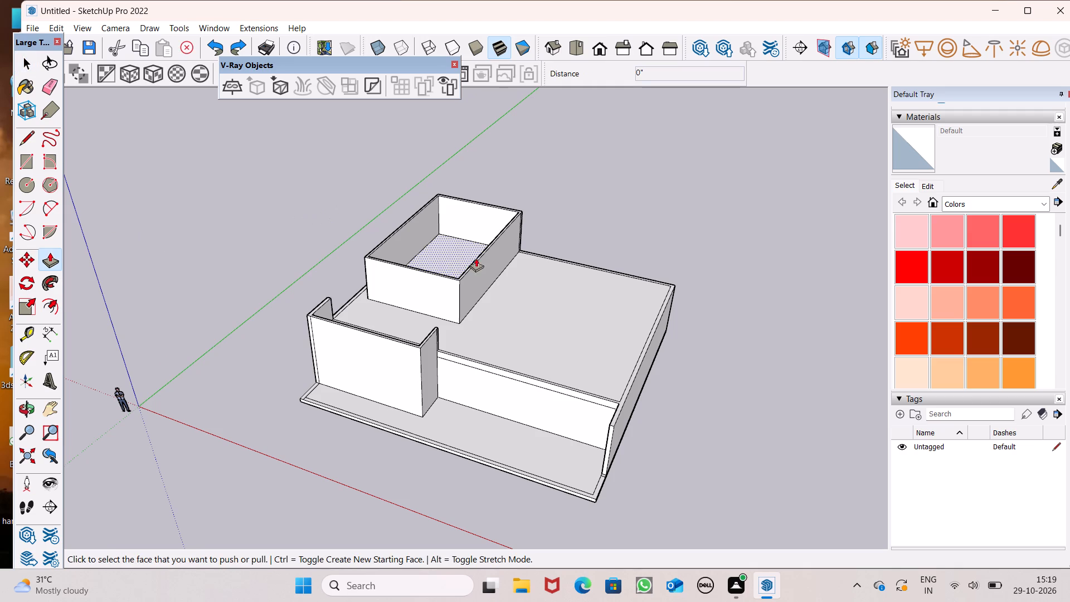
{"action": "scroll", "coordinate": [371, 263], "scroll_direction": "up", "scroll_amount": 5}
{"action": "middle_click_drag", "start_coordinate": [529, 303], "coordinate": [518, 320]}
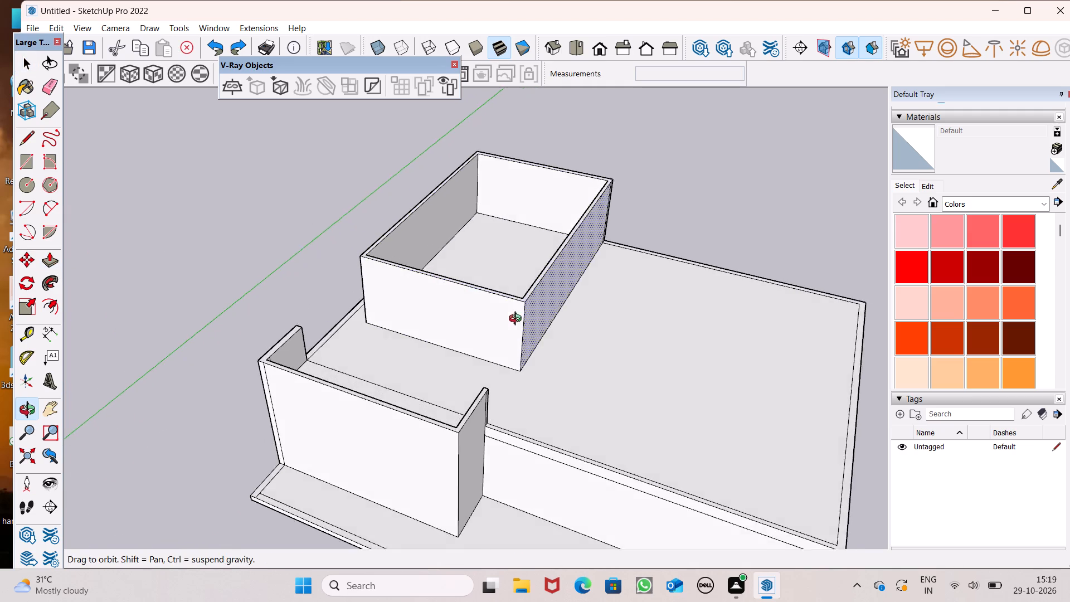
{"action": "middle_click_drag", "start_coordinate": [518, 320], "coordinate": [492, 322]}
{"action": "scroll", "coordinate": [515, 307], "scroll_direction": "up", "scroll_amount": 1}
{"action": "scroll", "coordinate": [461, 307], "scroll_direction": "up", "scroll_amount": 1}
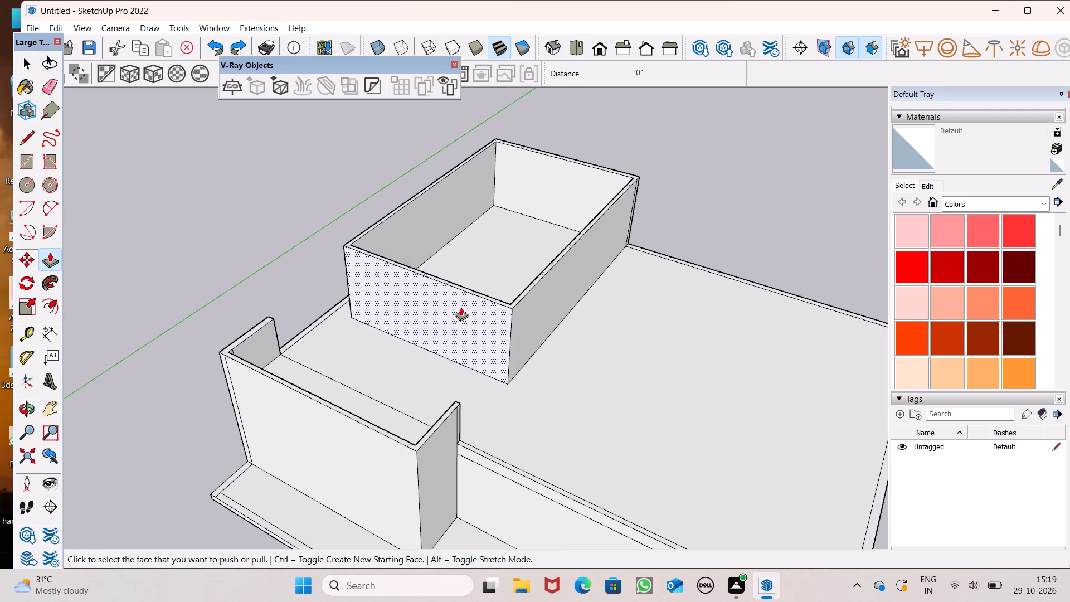
{"action": "scroll", "coordinate": [524, 290], "scroll_direction": "up", "scroll_amount": 3}
{"action": "left_click_drag", "start_coordinate": [524, 305], "coordinate": [524, 269]}
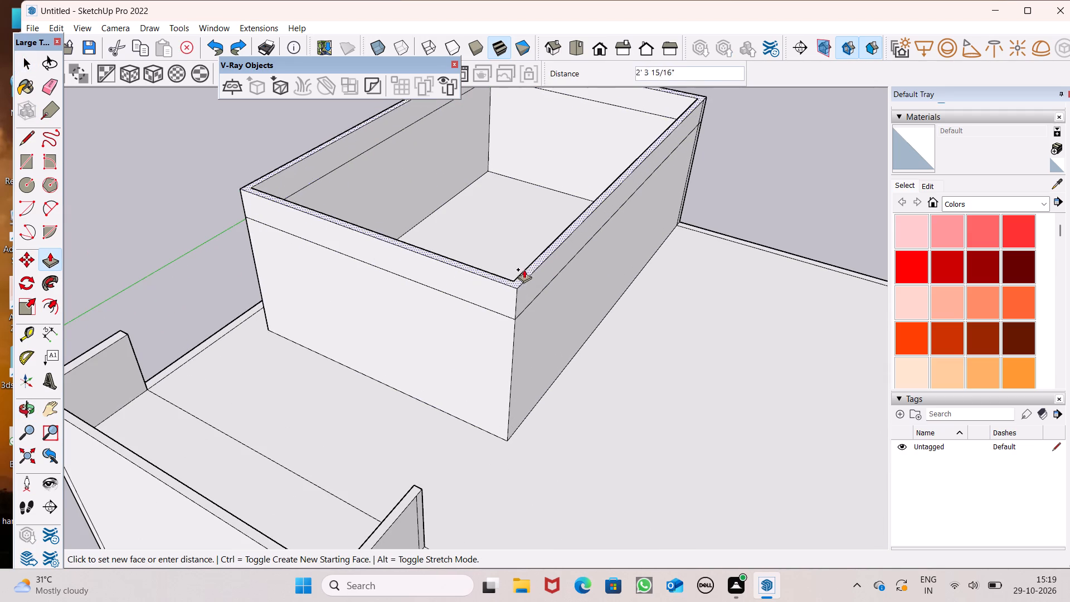
{"action": "left_click_drag", "start_coordinate": [524, 269], "coordinate": [525, 235]}
{"action": "type", "text": "1'5\""}
{"action": "key", "text": "Return"}
Draw a short line along the inner edge of the raised wall top from its corner, closing the upper room with a roof face.
{"action": "scroll", "coordinate": [514, 211], "scroll_direction": "down", "scroll_amount": 3}
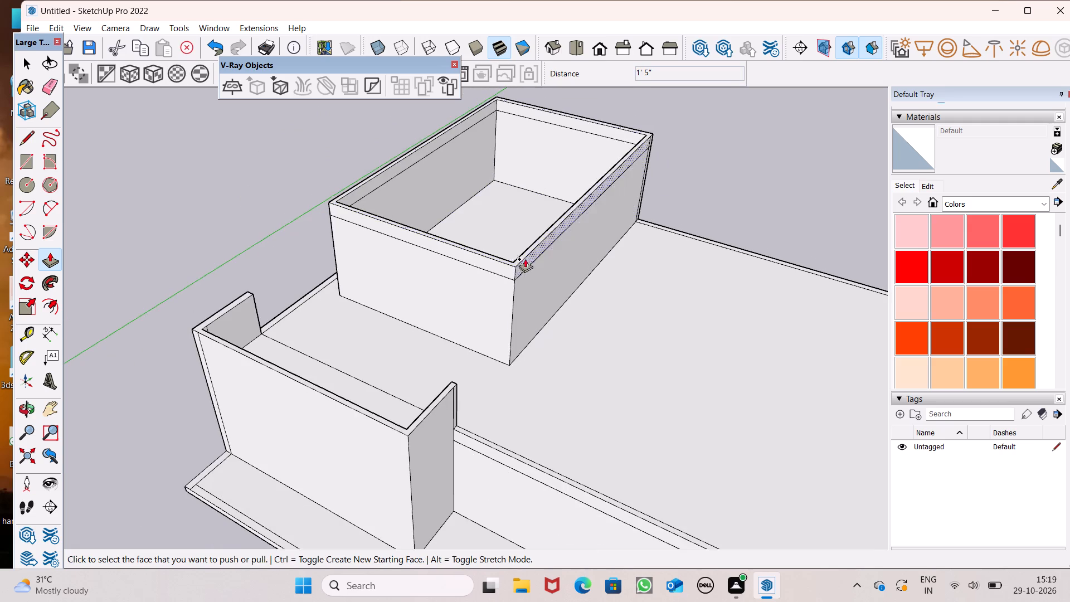
{"action": "middle_click_drag", "start_coordinate": [485, 236], "coordinate": [478, 194]}
{"action": "scroll", "coordinate": [486, 231], "scroll_direction": "up", "scroll_amount": 1}
{"action": "middle_click", "coordinate": [476, 196]}
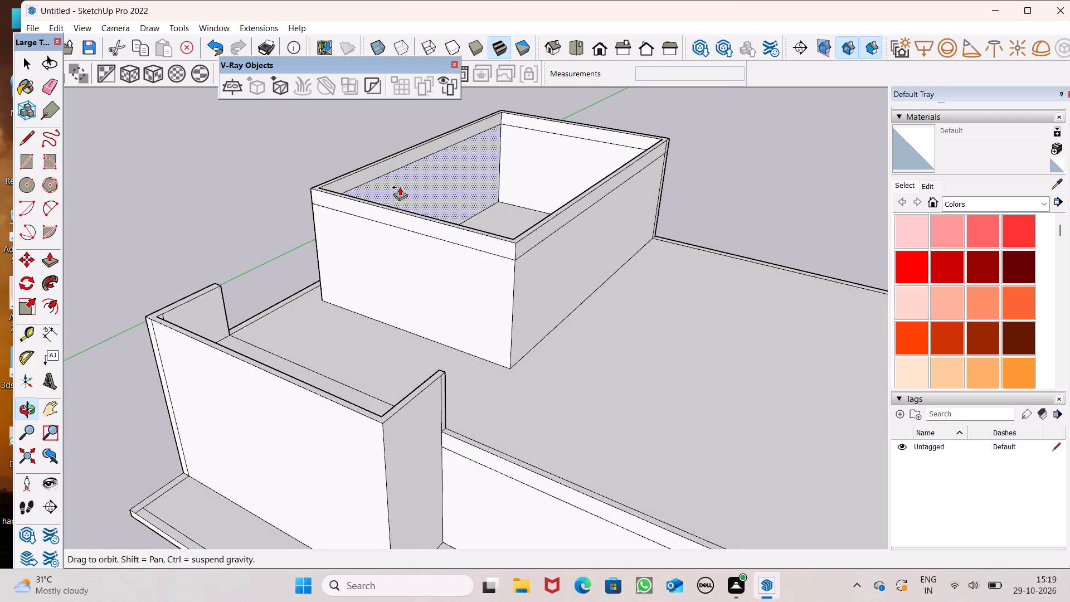
{"action": "scroll", "coordinate": [483, 181], "scroll_direction": "down", "scroll_amount": 4}
{"action": "middle_click_drag", "start_coordinate": [560, 222], "coordinate": [509, 240]}
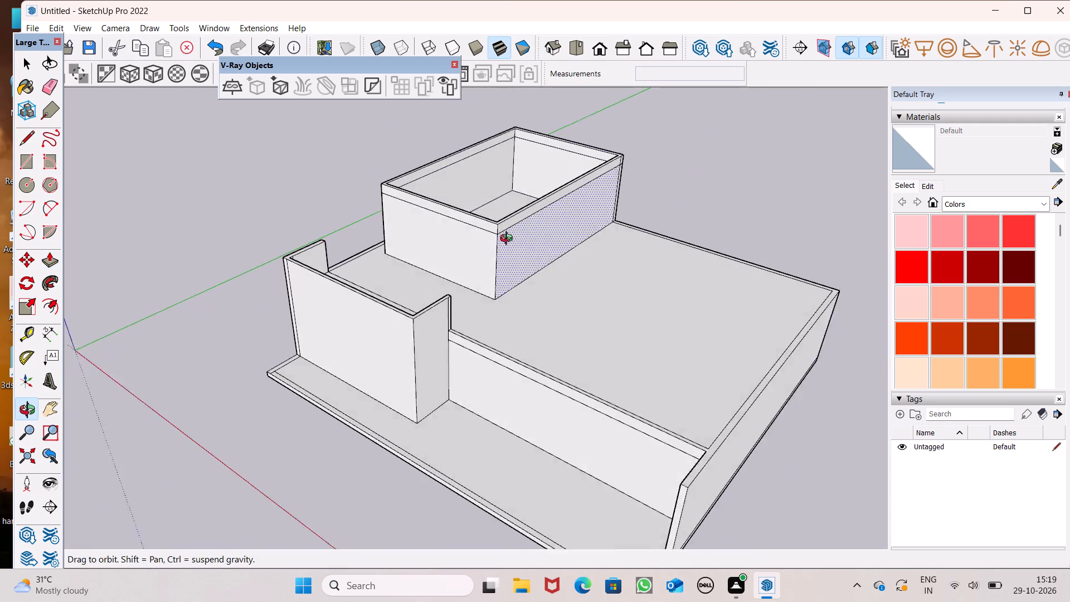
{"action": "middle_click_drag", "start_coordinate": [509, 240], "coordinate": [502, 241]}
{"action": "left_click", "coordinate": [31, 144]}
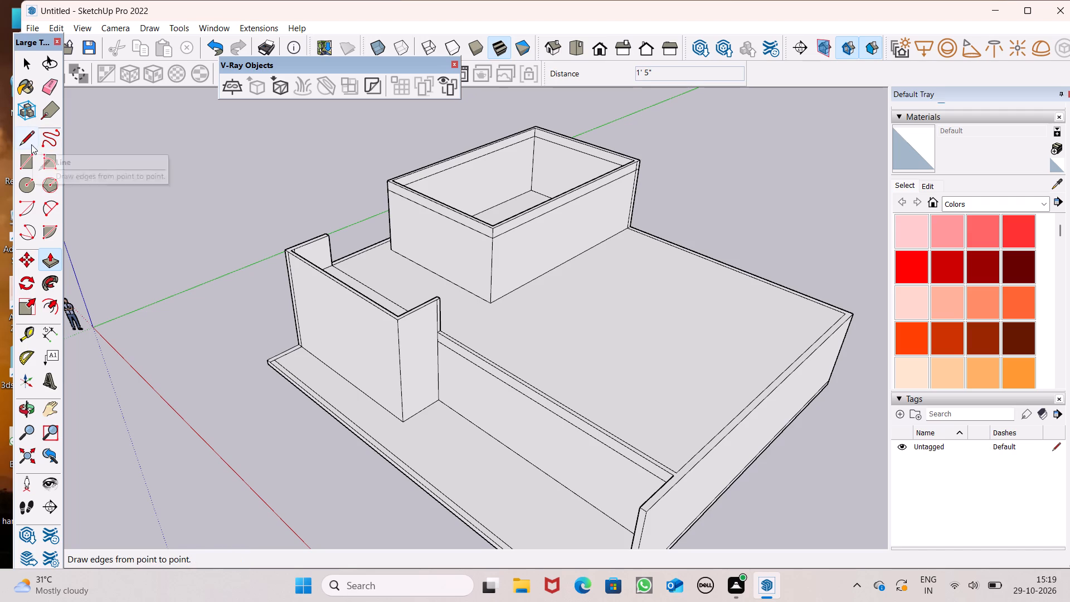
{"action": "scroll", "coordinate": [497, 133], "scroll_direction": "up", "scroll_amount": 5}
{"action": "scroll", "coordinate": [333, 200], "scroll_direction": "up", "scroll_amount": 5}
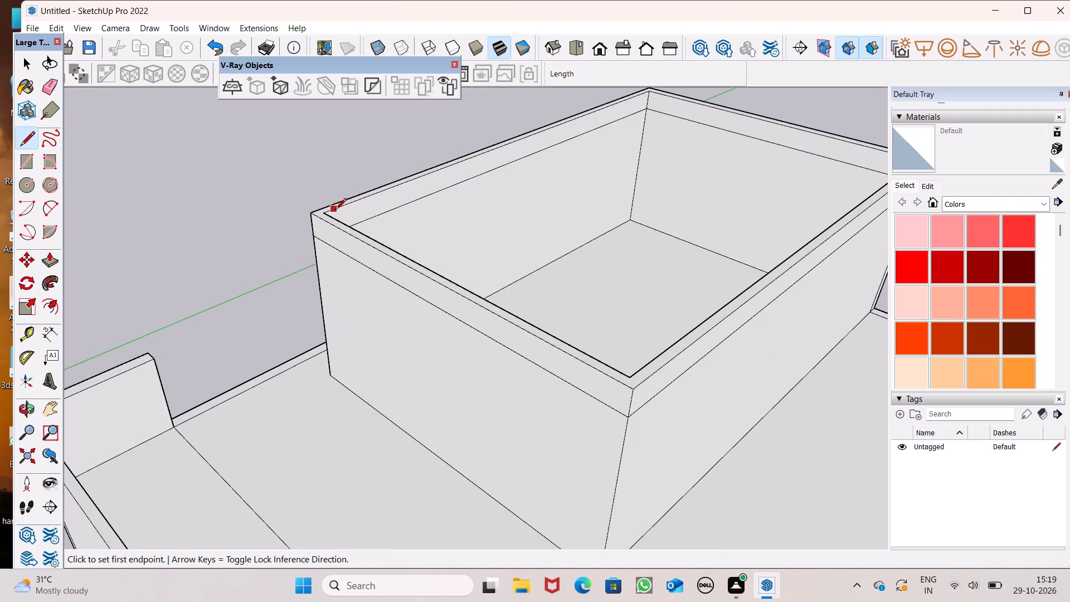
{"action": "left_click", "coordinate": [335, 210]}
{"action": "left_click", "coordinate": [347, 201]}
{"action": "key", "text": "space"}
Push the upper room's roof face down 6" inside the parapet with Push/Pull.
{"action": "scroll", "coordinate": [407, 202], "scroll_direction": "down", "scroll_amount": 4}
{"action": "middle_click_drag", "start_coordinate": [414, 234], "coordinate": [501, 149]}
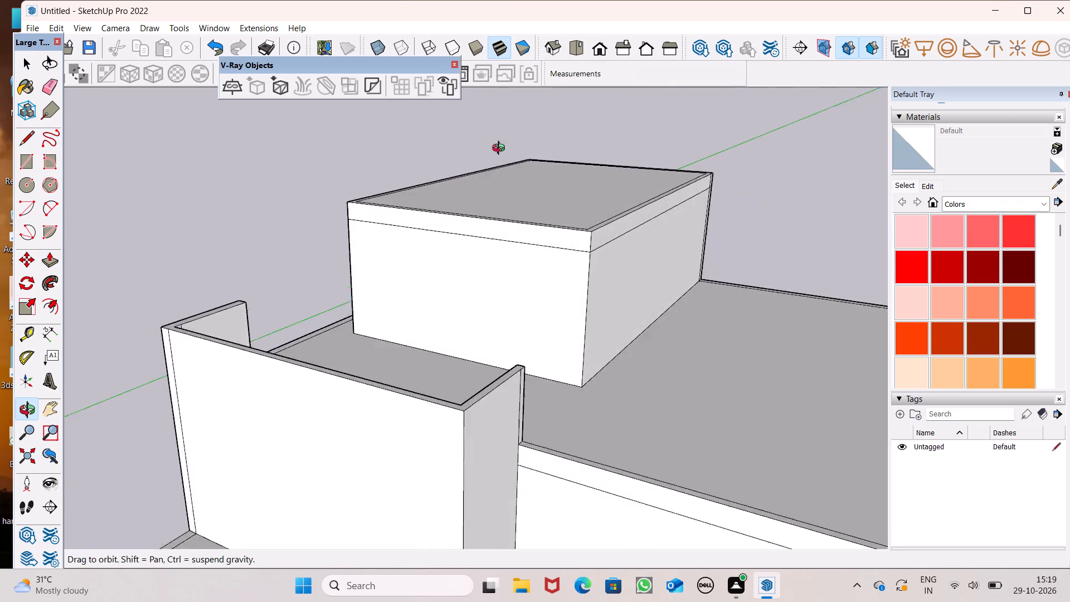
{"action": "middle_click_drag", "start_coordinate": [501, 149], "coordinate": [351, 221]}
{"action": "left_click_drag", "start_coordinate": [51, 255], "coordinate": [59, 256]}
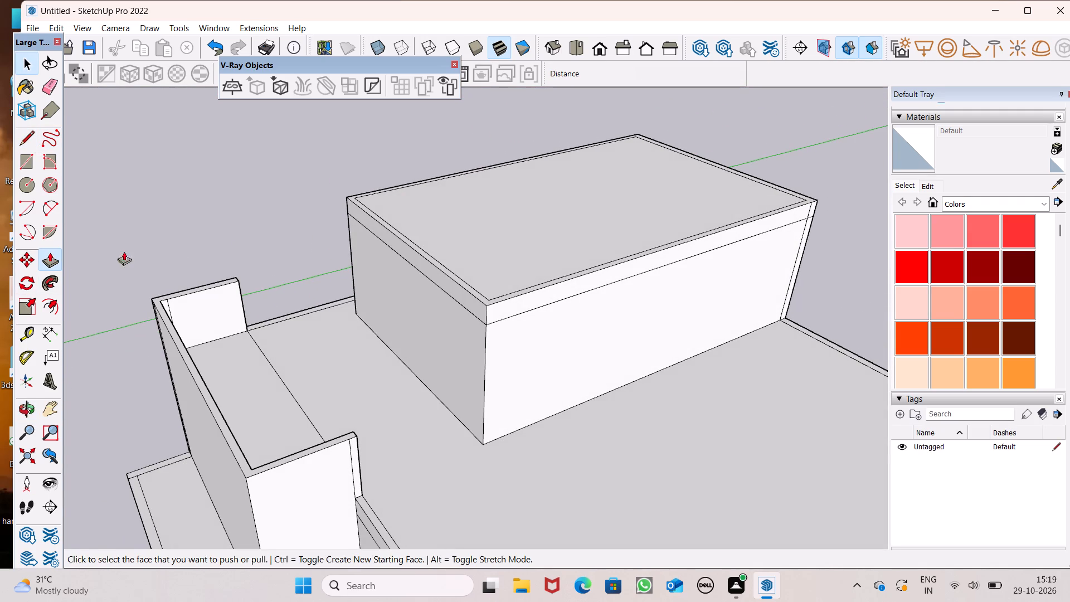
{"action": "scroll", "coordinate": [391, 232], "scroll_direction": "up", "scroll_amount": 5}
{"action": "left_click_drag", "start_coordinate": [528, 221], "coordinate": [542, 267]}
{"action": "key", "text": "6"}
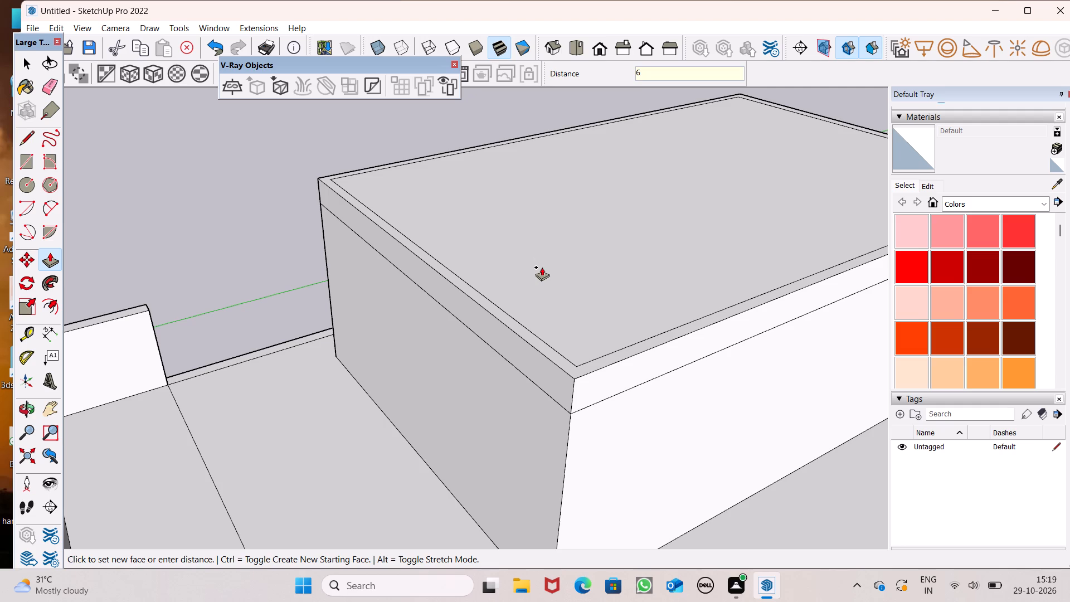
{"action": "left_click_drag", "start_coordinate": [542, 267], "coordinate": [545, 264]}
{"action": "key", "text": "shift+quotedbl"}
{"action": "key", "text": "Return"}
{"action": "key", "text": "space"}
Erase the leftover vertical line near the rear corner of the upper room's wall, below the parapet band, with the Eraser.
{"action": "scroll", "coordinate": [515, 206], "scroll_direction": "down", "scroll_amount": 5}
{"action": "middle_click_drag", "start_coordinate": [487, 265], "coordinate": [524, 258]}
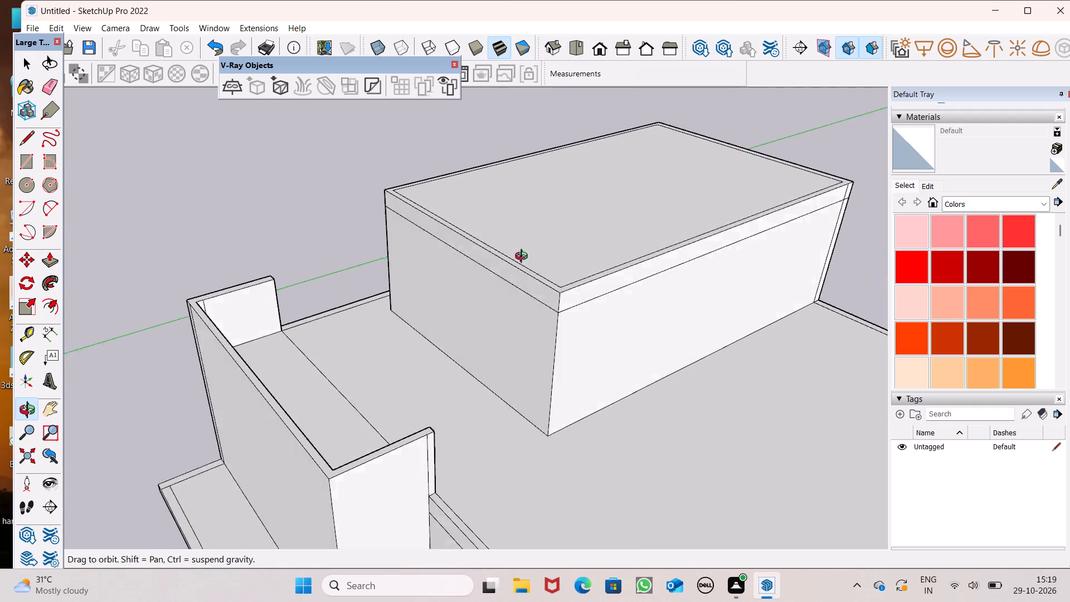
{"action": "middle_click_drag", "start_coordinate": [524, 258], "coordinate": [566, 236]}
{"action": "scroll", "coordinate": [305, 114], "scroll_direction": "down", "scroll_amount": 3}
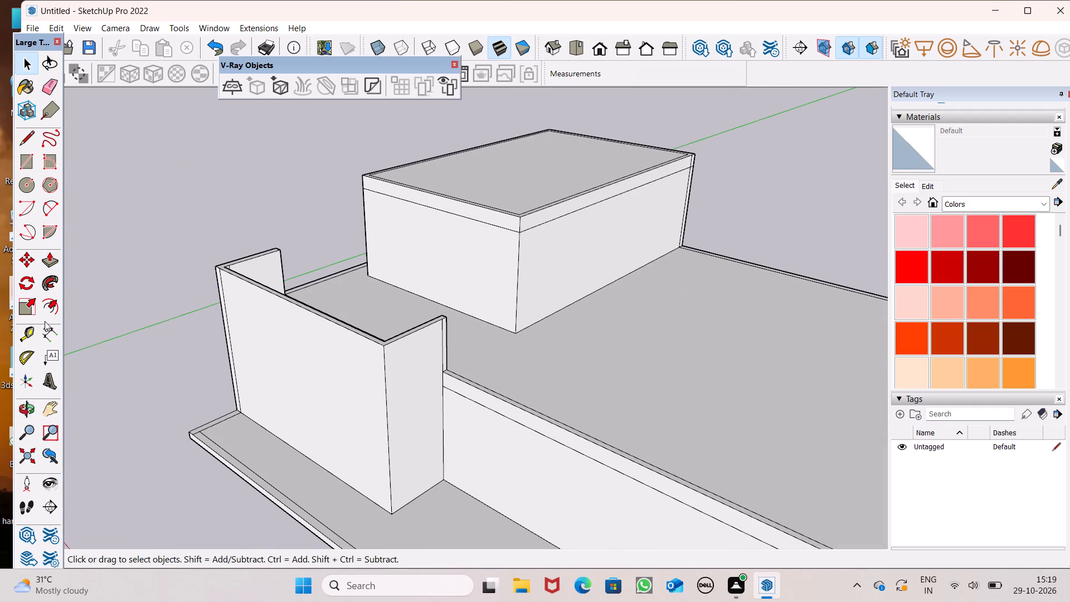
{"action": "left_click", "coordinate": [27, 333]}
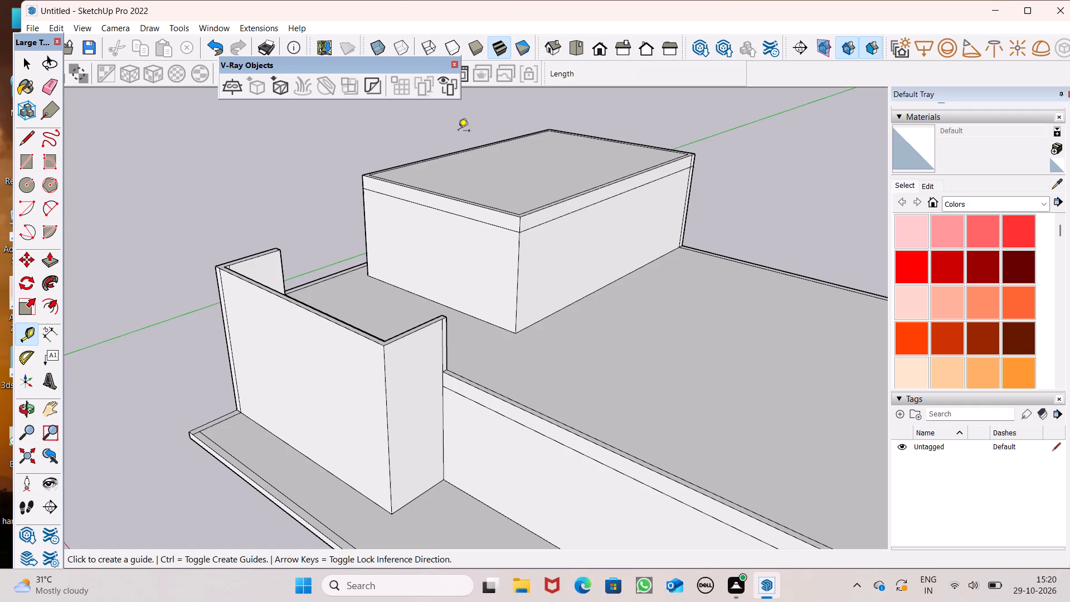
{"action": "scroll", "coordinate": [469, 162], "scroll_direction": "down", "scroll_amount": 4}
{"action": "middle_click_drag", "start_coordinate": [546, 242], "coordinate": [351, 210]}
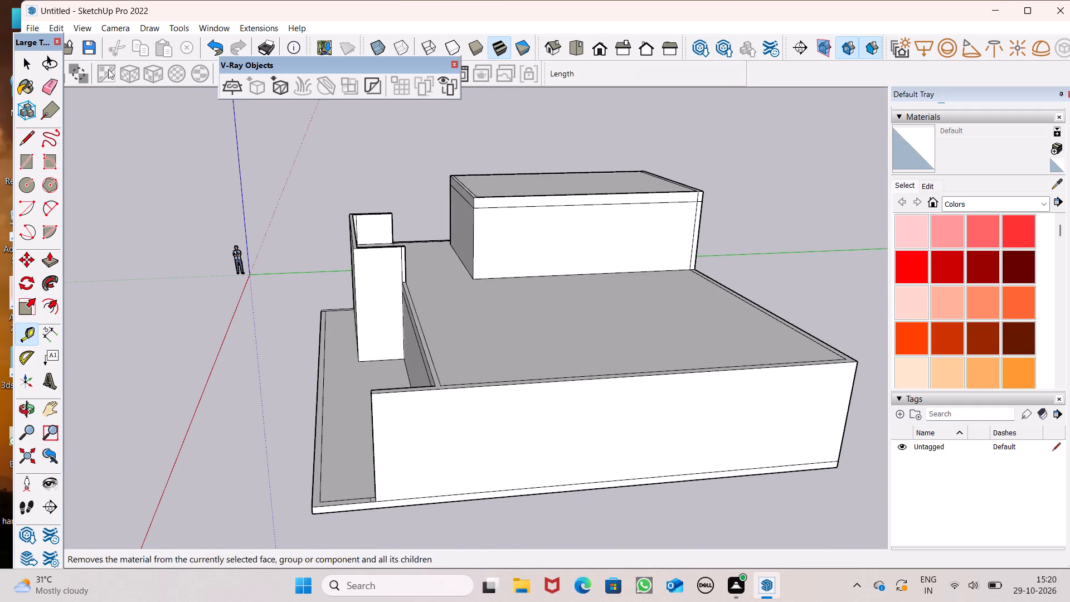
{"action": "left_click_drag", "start_coordinate": [47, 85], "coordinate": [56, 87]}
{"action": "middle_click_drag", "start_coordinate": [693, 263], "coordinate": [755, 260]}
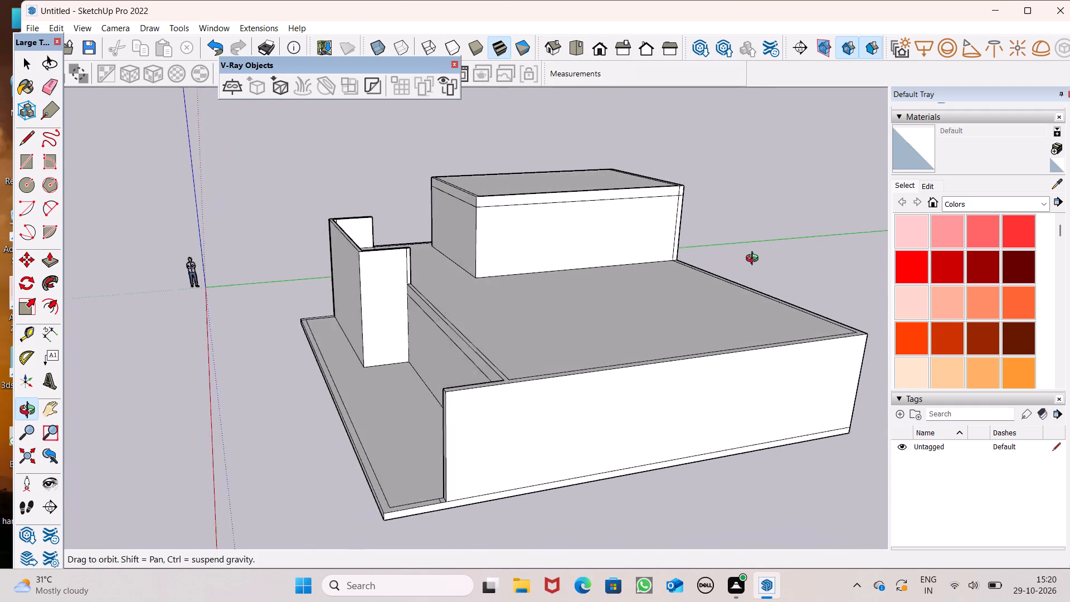
{"action": "middle_click_drag", "start_coordinate": [755, 260], "coordinate": [671, 276]}
{"action": "scroll", "coordinate": [663, 259], "scroll_direction": "up", "scroll_amount": 7}
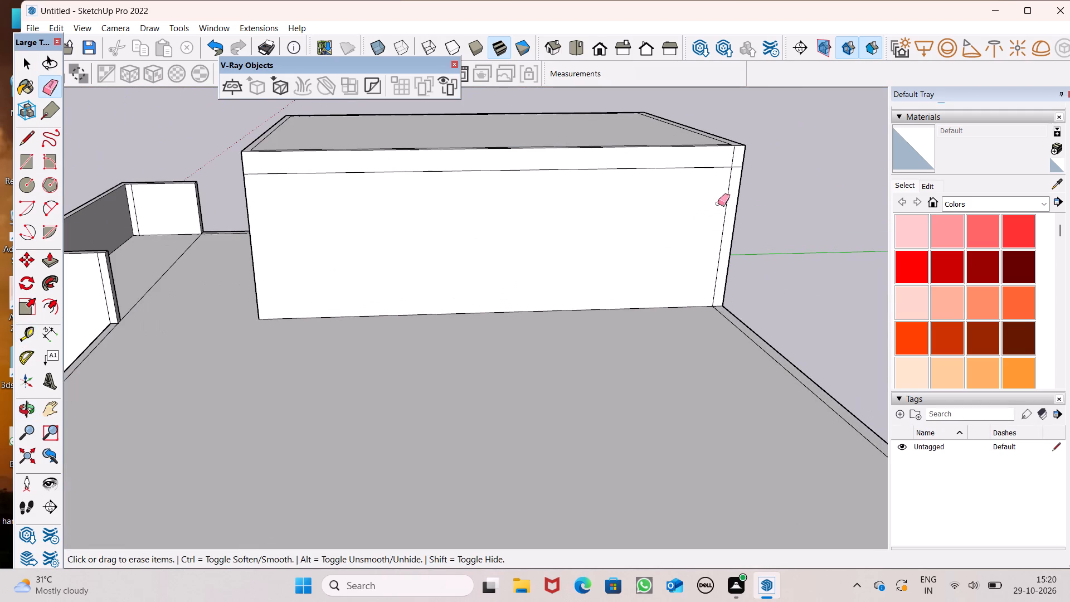
{"action": "left_click_drag", "start_coordinate": [729, 163], "coordinate": [735, 161]}
{"action": "left_click_drag", "start_coordinate": [735, 161], "coordinate": [733, 169]}
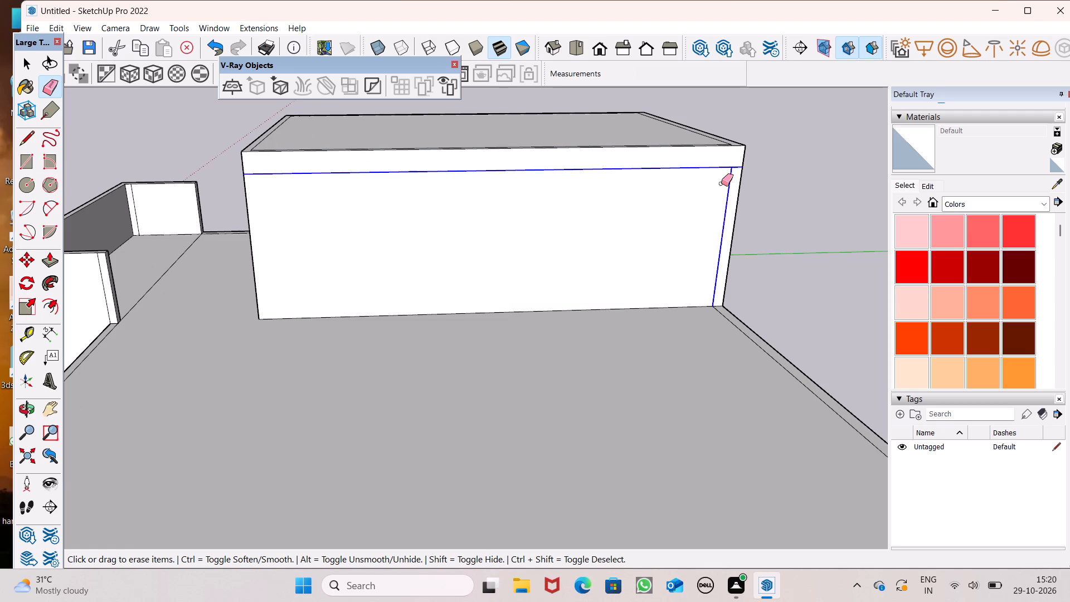
{"action": "key", "text": "ctrl+z"}
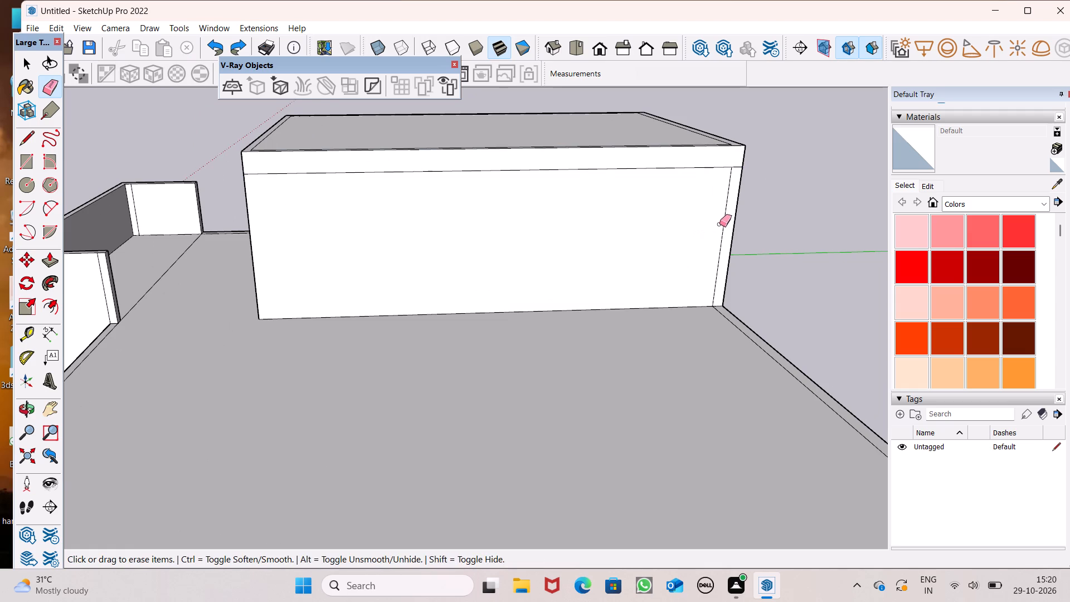
{"action": "left_click_drag", "start_coordinate": [717, 231], "coordinate": [724, 222]}
Examine the whole building's massing from the front, from eye level and from above.
{"action": "scroll", "coordinate": [577, 187], "scroll_direction": "down", "scroll_amount": 3}
{"action": "middle_click_drag", "start_coordinate": [552, 208], "coordinate": [868, 160]}
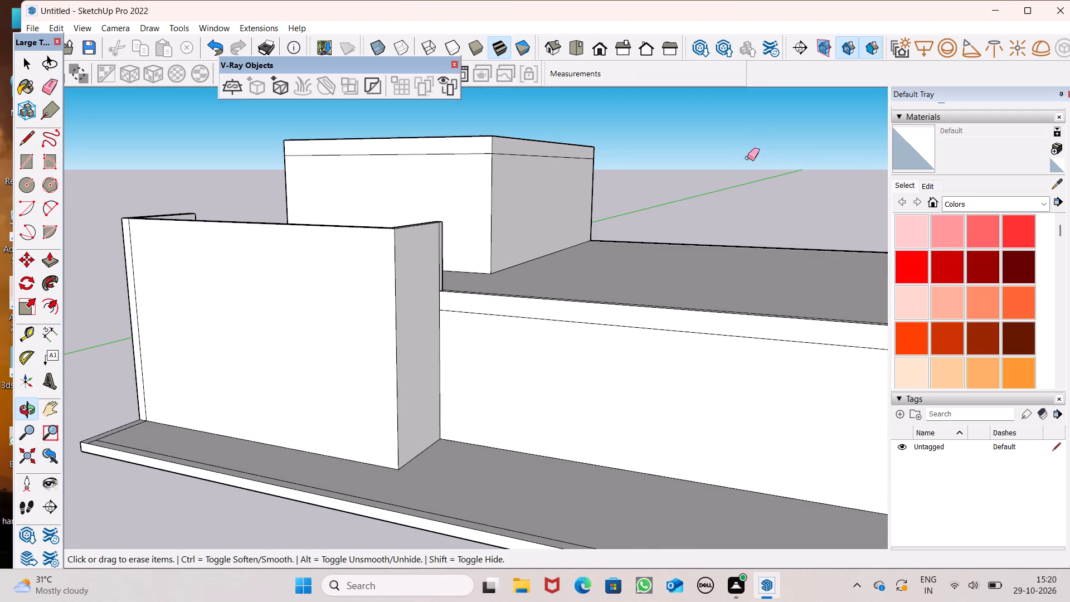
{"action": "scroll", "coordinate": [561, 186], "scroll_direction": "down", "scroll_amount": 2}
{"action": "middle_click_drag", "start_coordinate": [528, 219], "coordinate": [659, 226]}
{"action": "scroll", "coordinate": [544, 245], "scroll_direction": "down", "scroll_amount": 5}
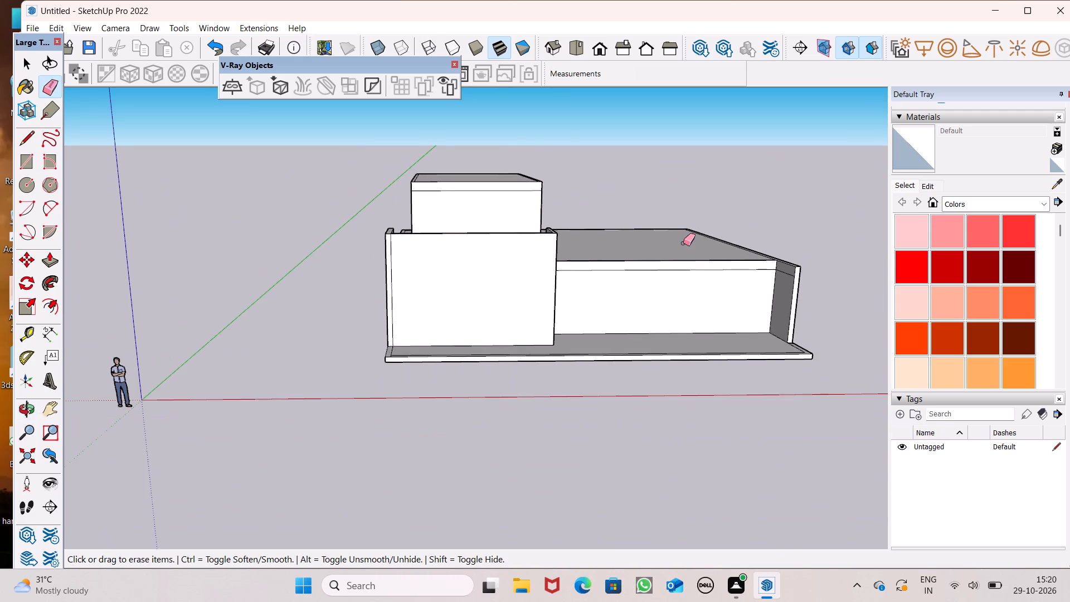
{"action": "middle_click_drag", "start_coordinate": [683, 243], "coordinate": [634, 207]}
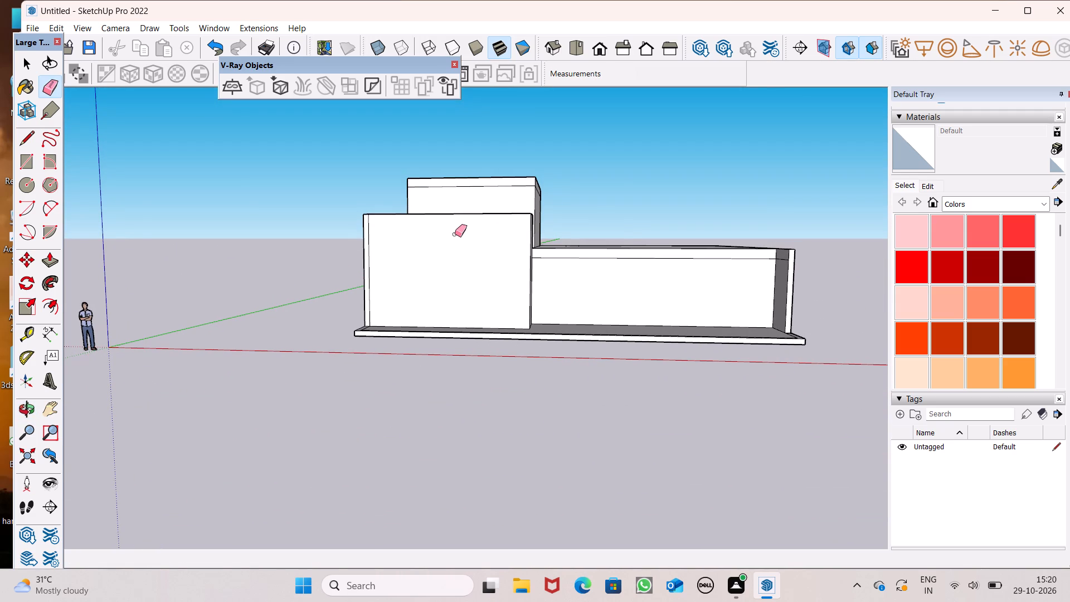
{"action": "scroll", "coordinate": [455, 234], "scroll_direction": "down", "scroll_amount": 1}
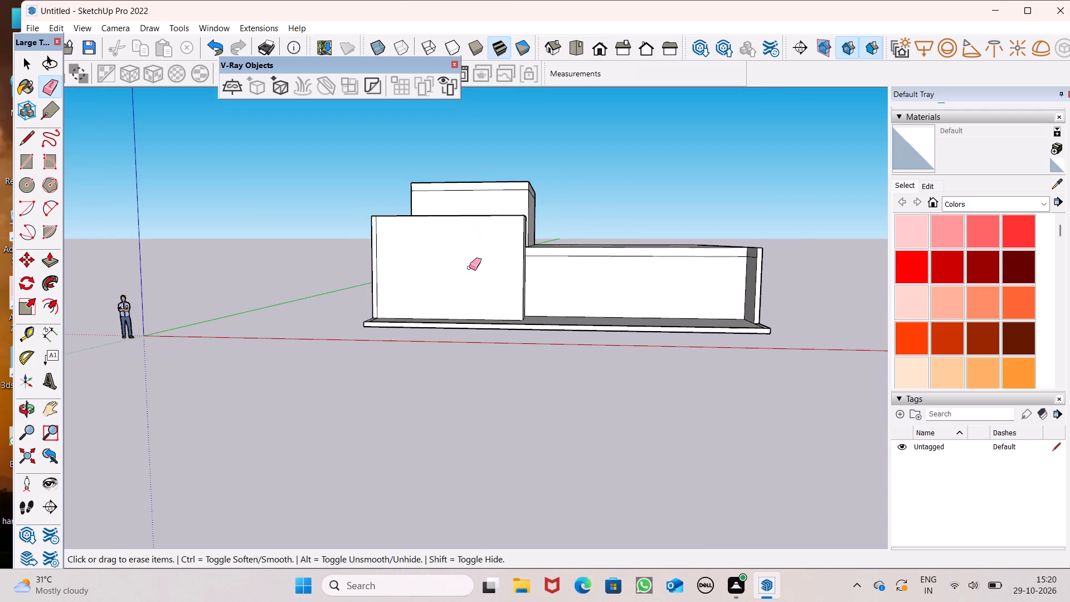
{"action": "scroll", "coordinate": [469, 268], "scroll_direction": "down", "scroll_amount": 1}
{"action": "scroll", "coordinate": [591, 224], "scroll_direction": "down", "scroll_amount": 1}
{"action": "middle_click_drag", "start_coordinate": [607, 240], "coordinate": [608, 249]}
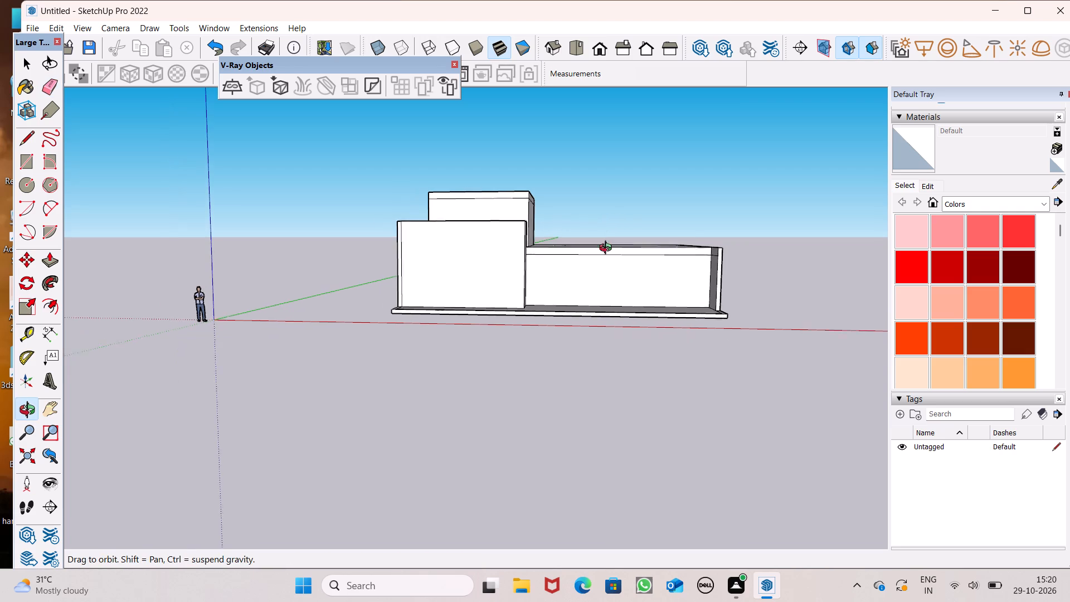
{"action": "middle_click_drag", "start_coordinate": [608, 249], "coordinate": [593, 339]}
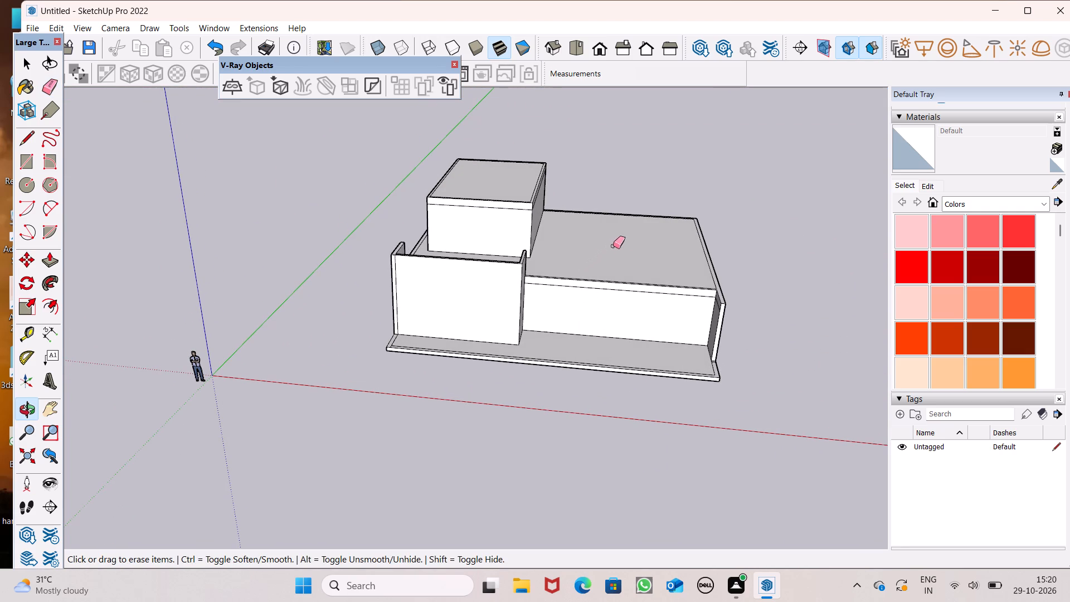
{"action": "scroll", "coordinate": [597, 303], "scroll_direction": "down", "scroll_amount": 3}
{"action": "scroll", "coordinate": [552, 283], "scroll_direction": "down", "scroll_amount": 1}
{"action": "middle_click_drag", "start_coordinate": [542, 294], "coordinate": [532, 322]}
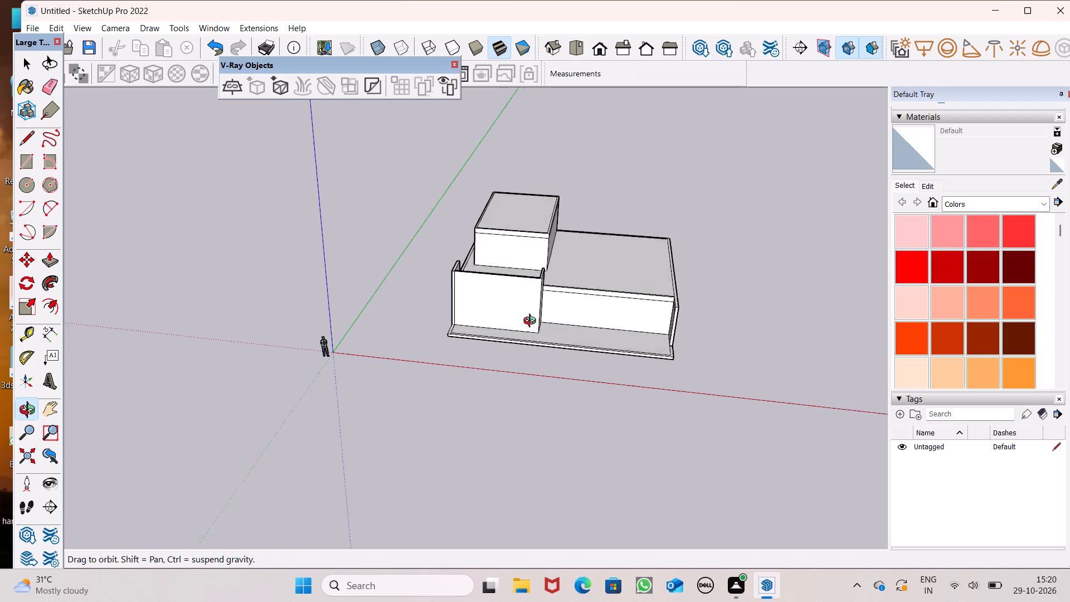
{"action": "middle_click_drag", "start_coordinate": [532, 322], "coordinate": [351, 359]}
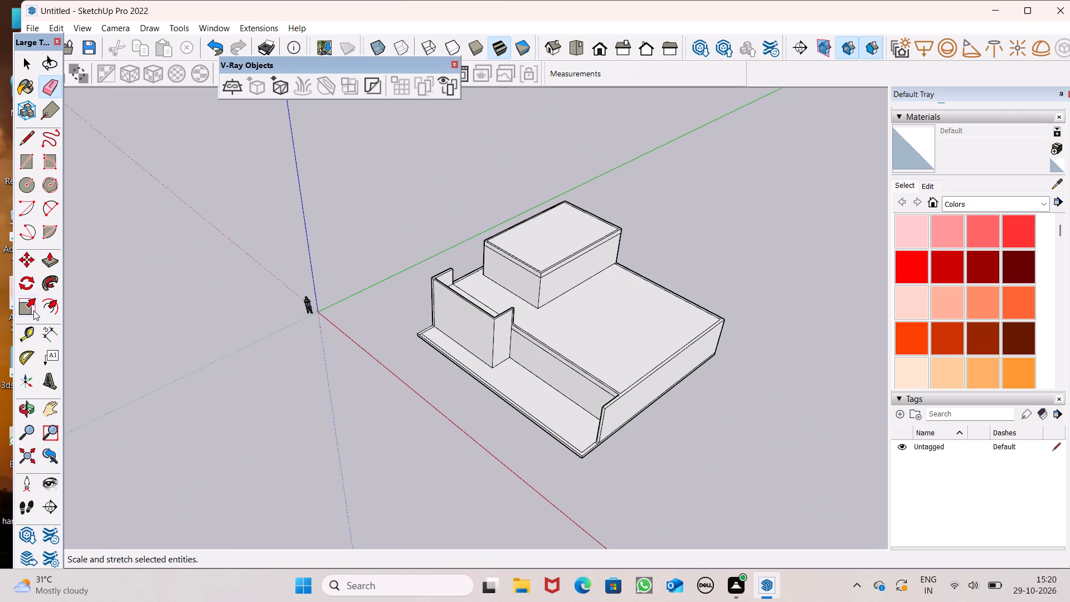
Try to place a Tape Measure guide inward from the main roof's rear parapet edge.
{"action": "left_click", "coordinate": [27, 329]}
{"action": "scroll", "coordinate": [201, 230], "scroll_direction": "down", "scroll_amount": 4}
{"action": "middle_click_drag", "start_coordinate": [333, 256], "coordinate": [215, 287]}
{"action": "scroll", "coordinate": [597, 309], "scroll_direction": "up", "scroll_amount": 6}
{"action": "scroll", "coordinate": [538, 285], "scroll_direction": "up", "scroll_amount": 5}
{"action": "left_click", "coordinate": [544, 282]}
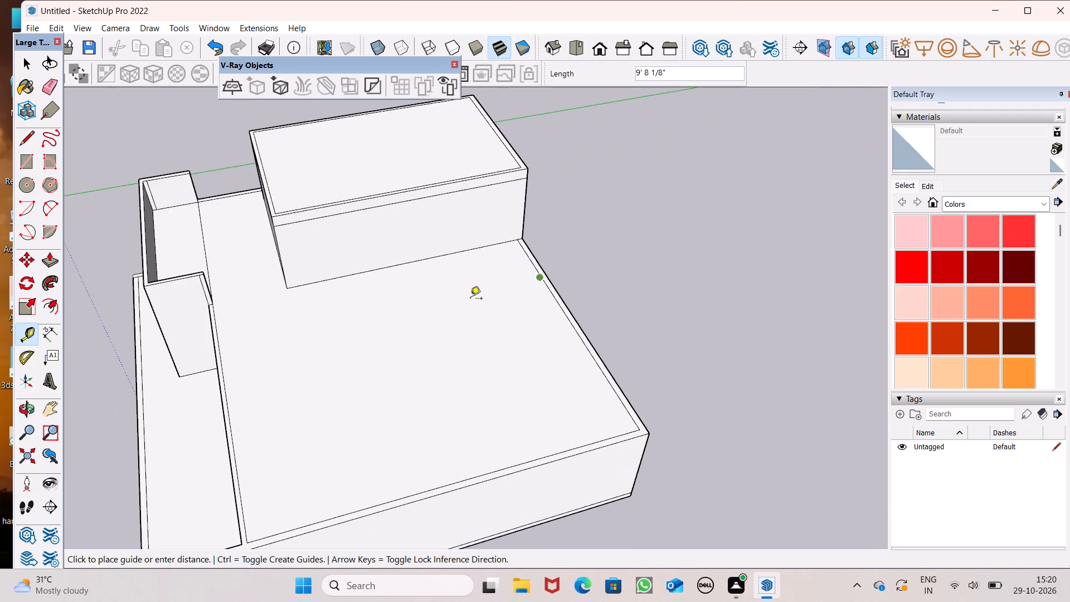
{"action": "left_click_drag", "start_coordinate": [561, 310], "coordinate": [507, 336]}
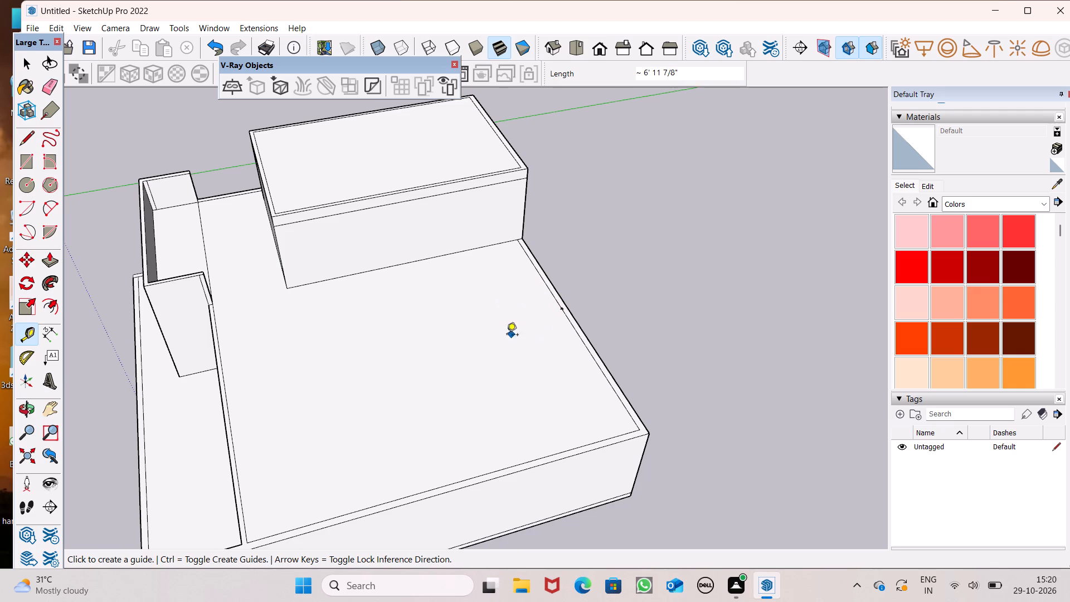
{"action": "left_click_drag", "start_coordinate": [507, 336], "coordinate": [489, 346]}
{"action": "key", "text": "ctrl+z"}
Place a guide about 21'8" in from the main roof's rear edge, and a second parallel guide 6" farther in.
{"action": "left_click_drag", "start_coordinate": [567, 314], "coordinate": [476, 352]}
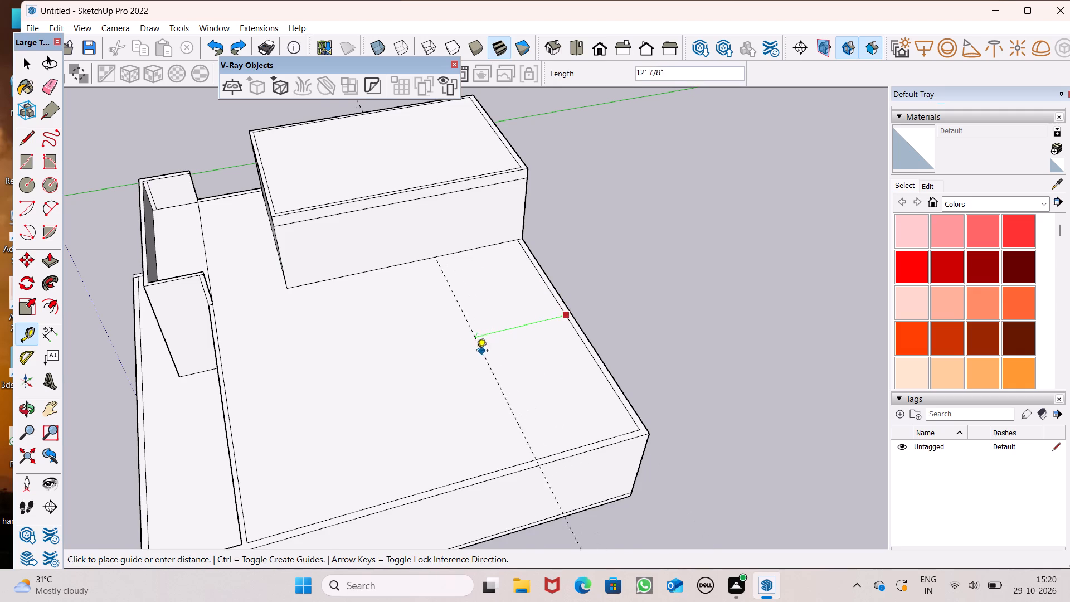
{"action": "left_click_drag", "start_coordinate": [476, 352], "coordinate": [361, 382]}
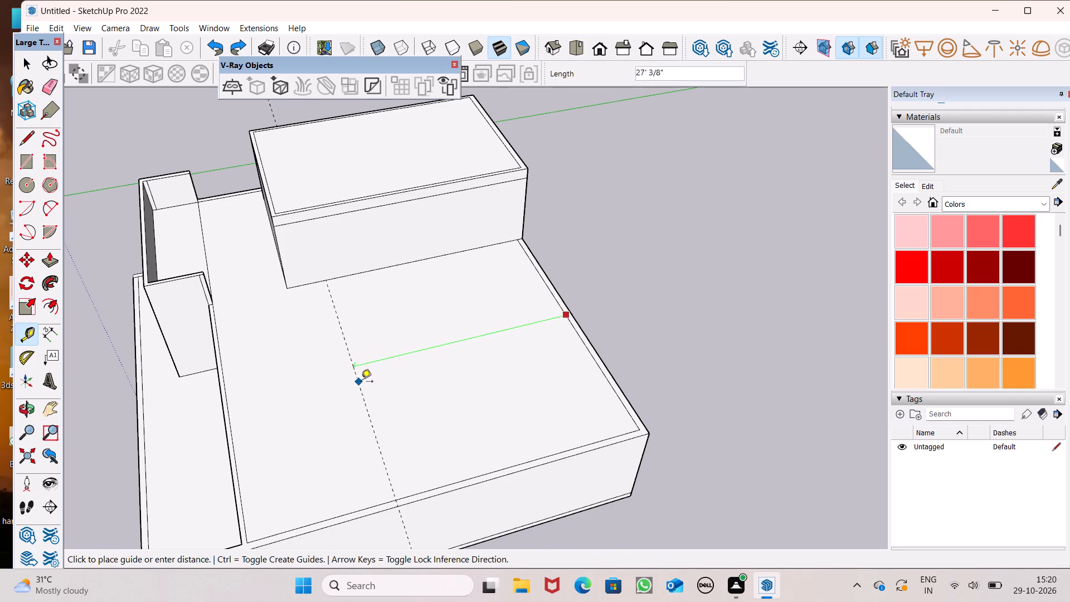
{"action": "left_click_drag", "start_coordinate": [361, 382], "coordinate": [400, 372]}
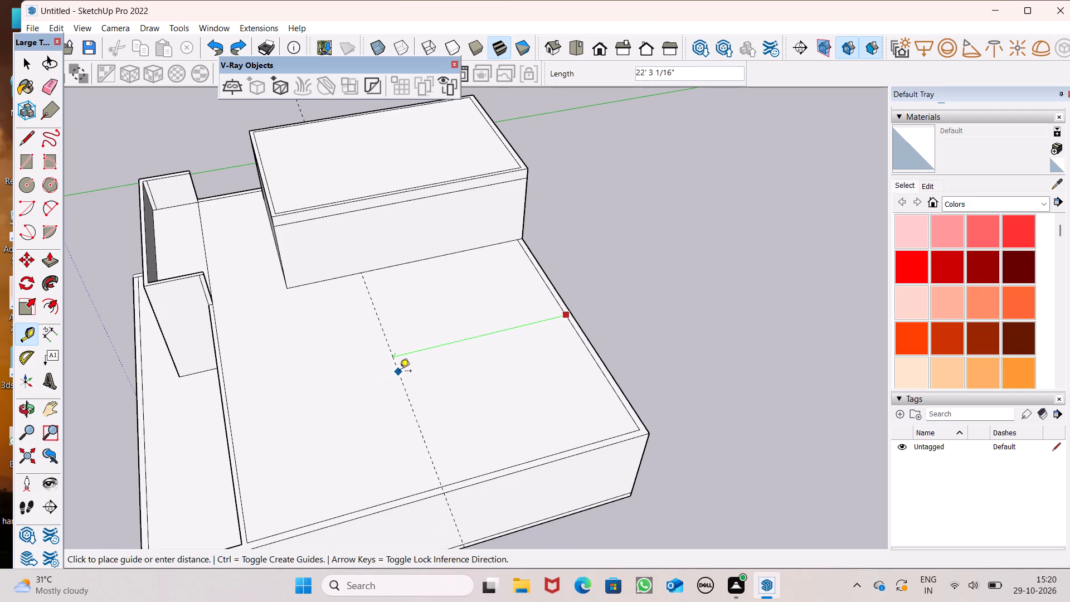
{"action": "left_click_drag", "start_coordinate": [400, 372], "coordinate": [404, 370]}
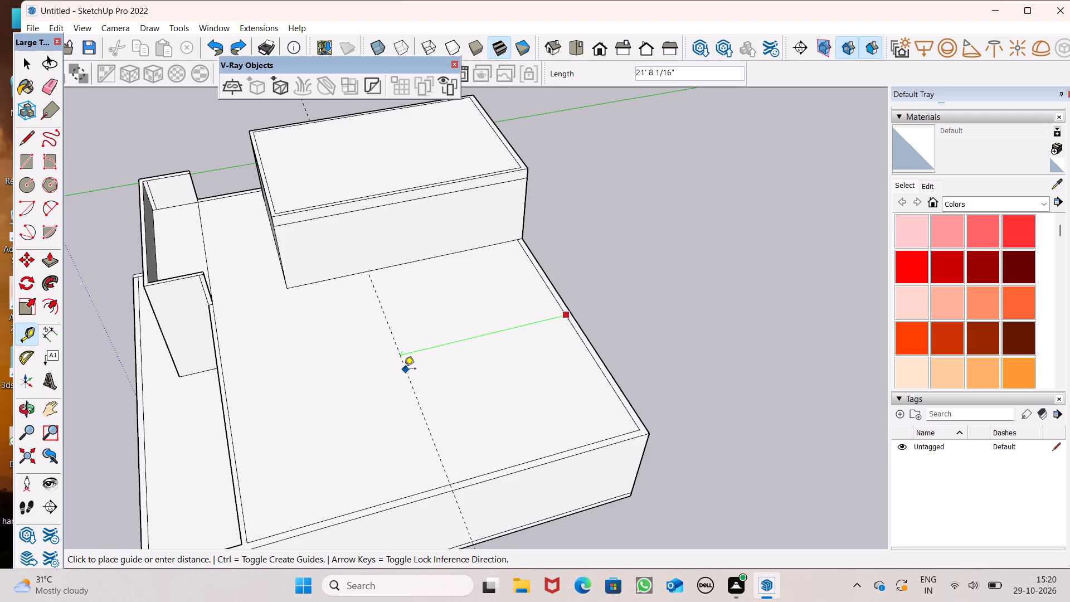
{"action": "left_click_drag", "start_coordinate": [404, 370], "coordinate": [403, 370]}
{"action": "left_click_drag", "start_coordinate": [401, 367], "coordinate": [378, 380]}
{"action": "type", "text": "6\""}
{"action": "key", "text": "Return"}
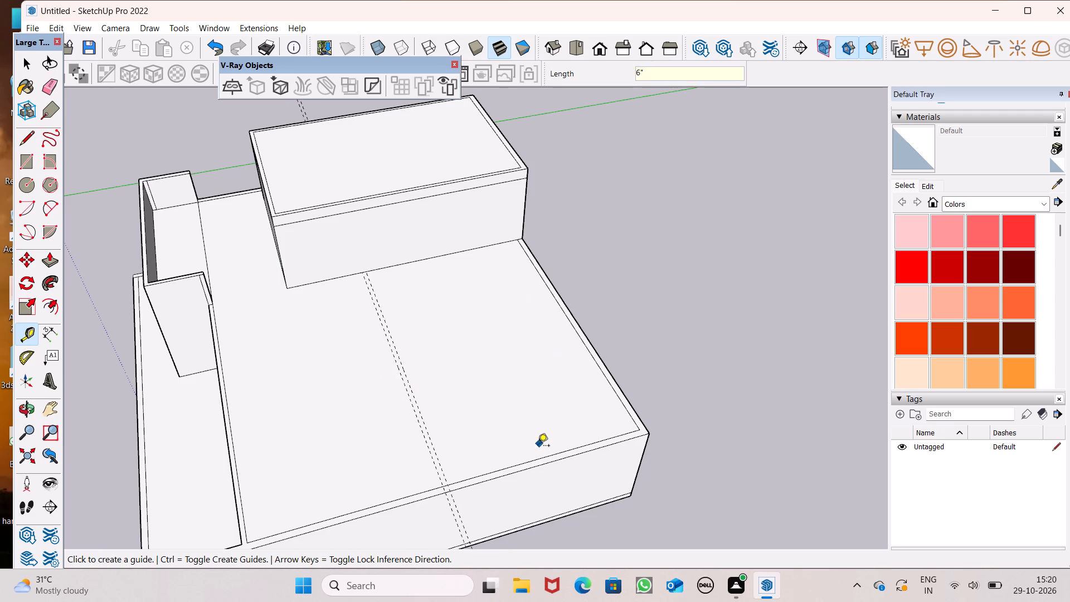
Place a guide about 5' in from the main roof's side parapet opposite the upper room, and a parallel guide 6" beyond it.
{"action": "left_click_drag", "start_coordinate": [529, 460], "coordinate": [515, 425]}
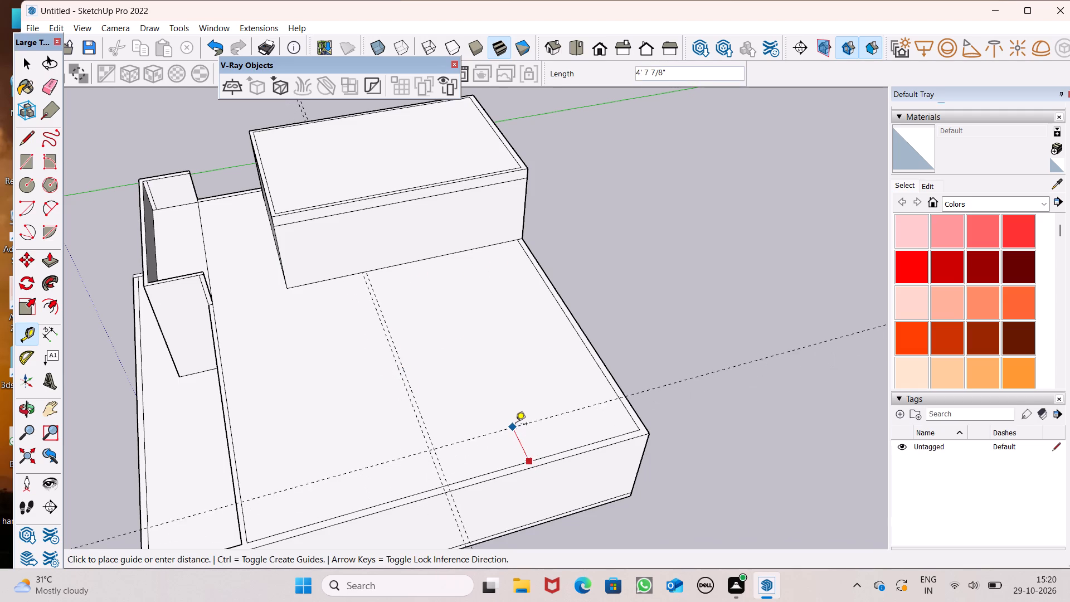
{"action": "left_click_drag", "start_coordinate": [515, 425], "coordinate": [512, 420]}
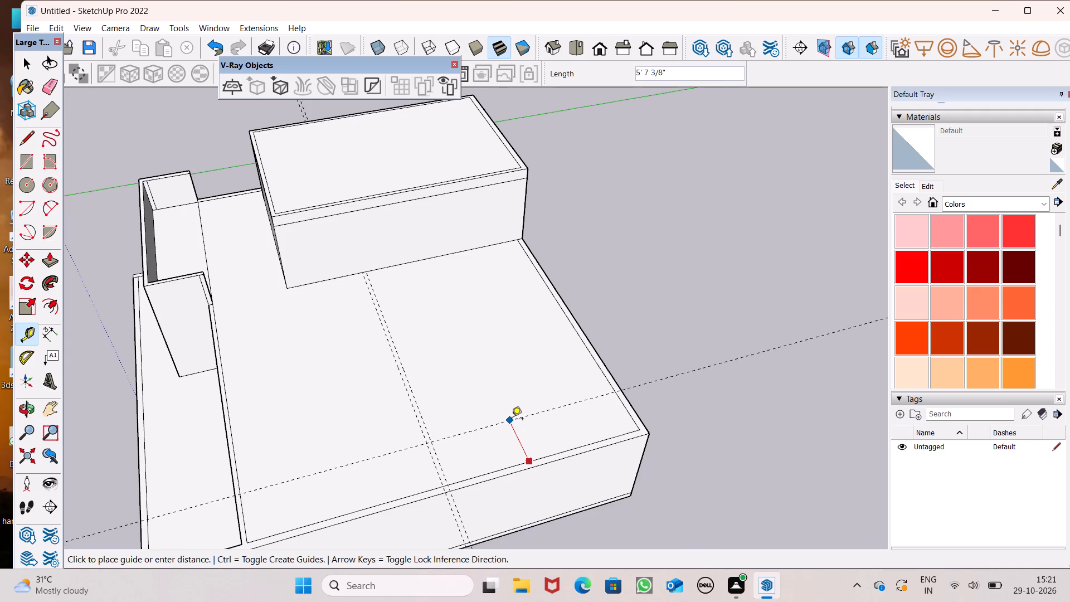
{"action": "left_click_drag", "start_coordinate": [512, 420], "coordinate": [506, 415]}
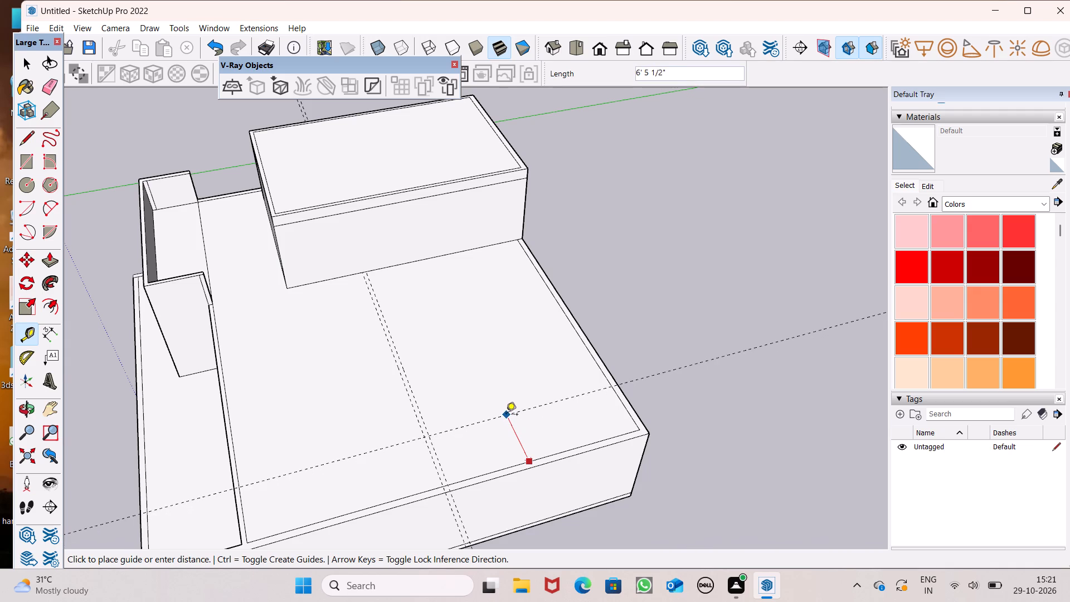
{"action": "left_click_drag", "start_coordinate": [506, 415], "coordinate": [512, 423]}
{"action": "left_click_drag", "start_coordinate": [510, 424], "coordinate": [507, 389]}
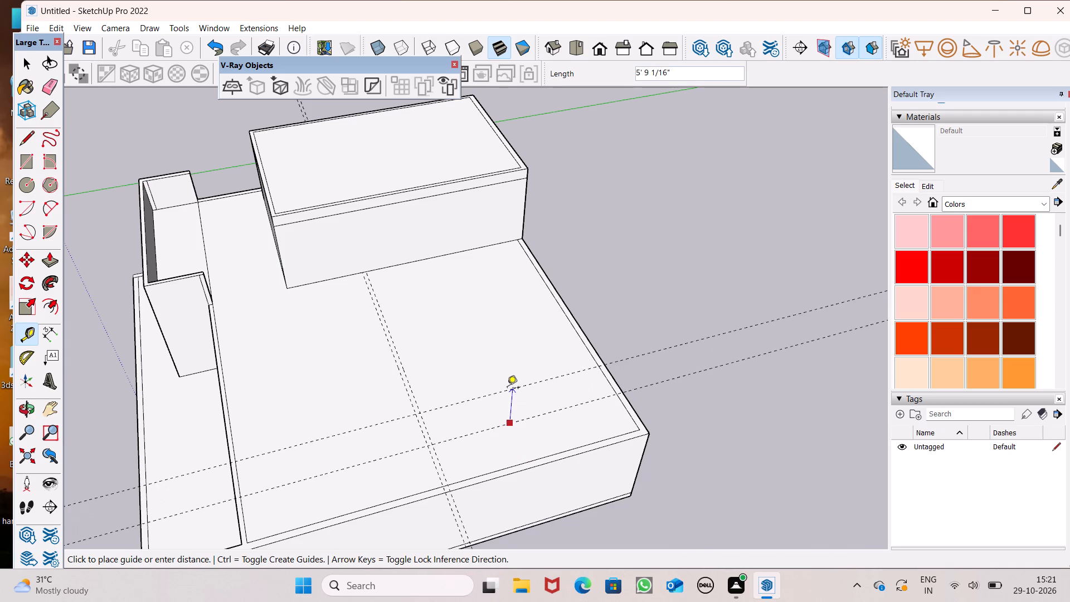
{"action": "left_click_drag", "start_coordinate": [507, 389], "coordinate": [505, 387]}
{"action": "type", "text": "6\""}
{"action": "key", "text": "Return"}
Examine the crossing guide pairs on the main roof from several angles.
{"action": "scroll", "coordinate": [504, 322], "scroll_direction": "down", "scroll_amount": 3}
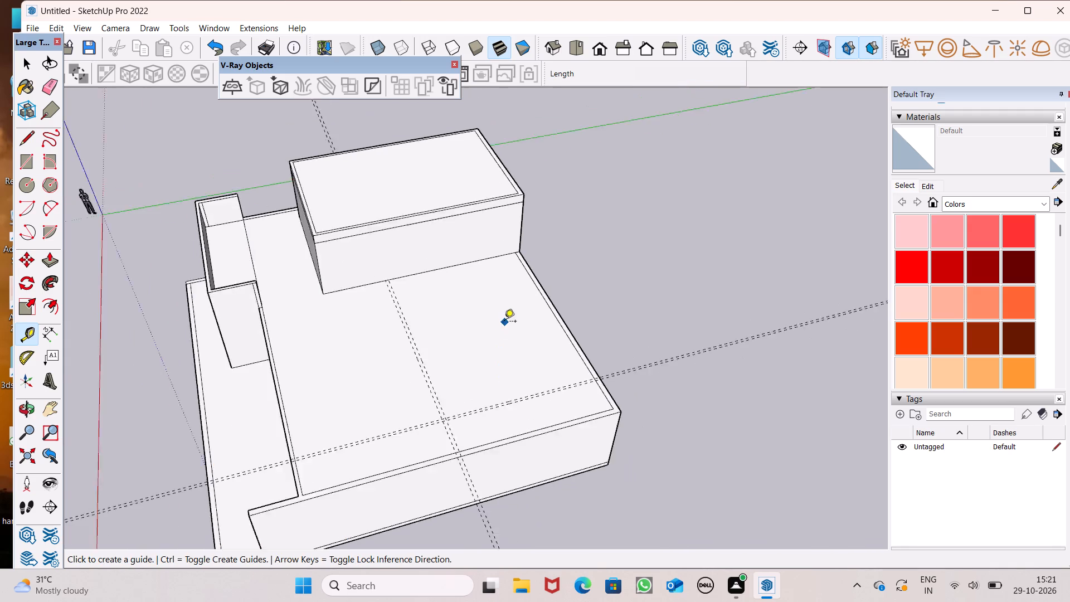
{"action": "scroll", "coordinate": [504, 322], "scroll_direction": "down", "scroll_amount": 2}
{"action": "middle_click_drag", "start_coordinate": [500, 360], "coordinate": [683, 266]}
{"action": "middle_click_drag", "start_coordinate": [616, 324], "coordinate": [656, 298]}
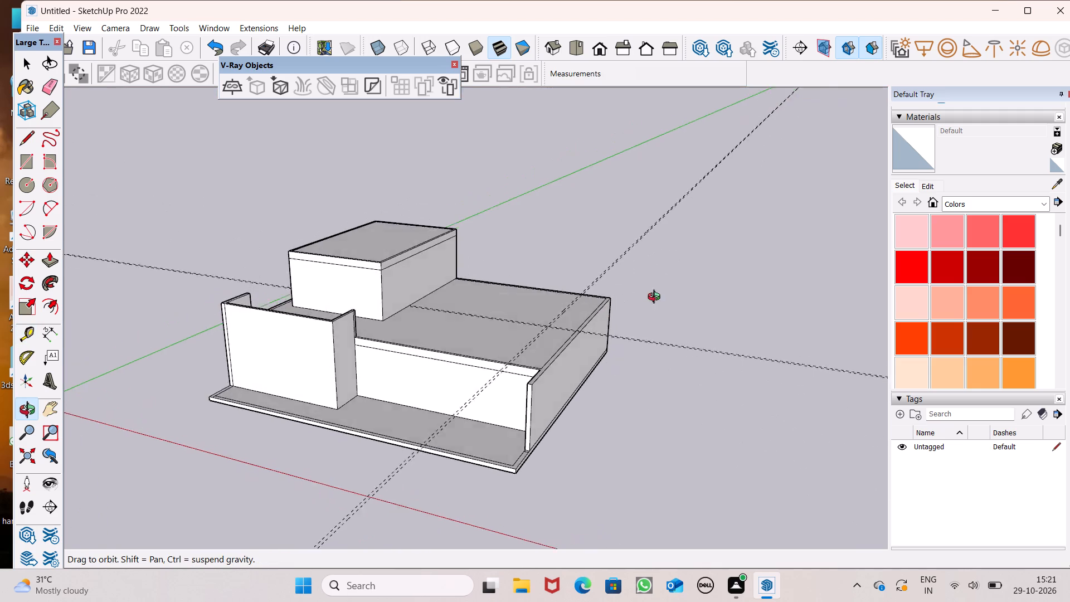
{"action": "middle_click_drag", "start_coordinate": [656, 298], "coordinate": [521, 432]}
{"action": "key", "text": "space"}
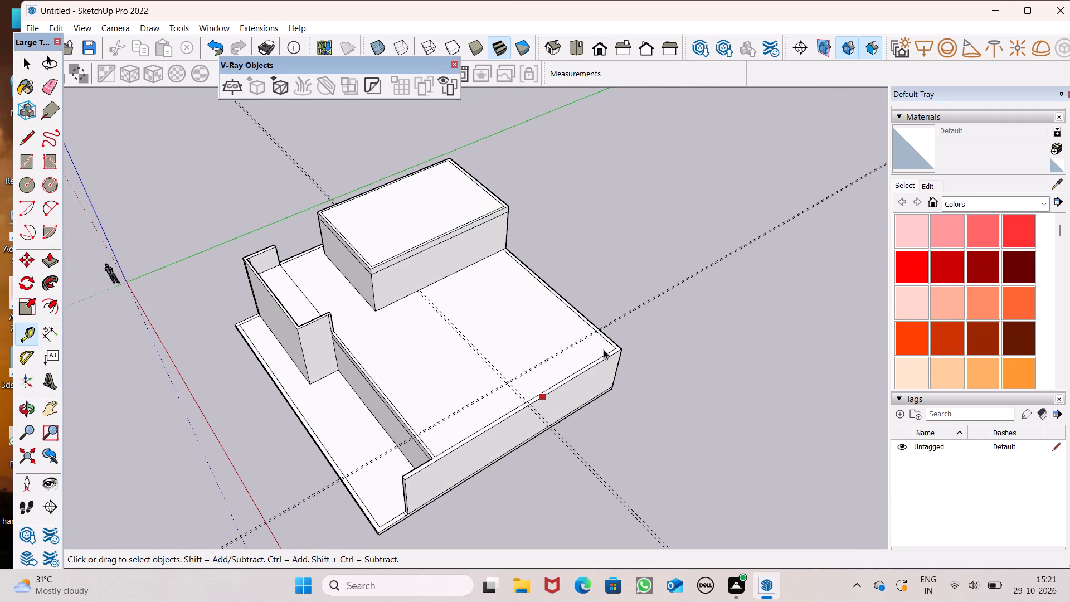
{"action": "middle_click_drag", "start_coordinate": [446, 343], "coordinate": [514, 259]}
{"action": "scroll", "coordinate": [514, 259], "scroll_direction": "up", "scroll_amount": 1}
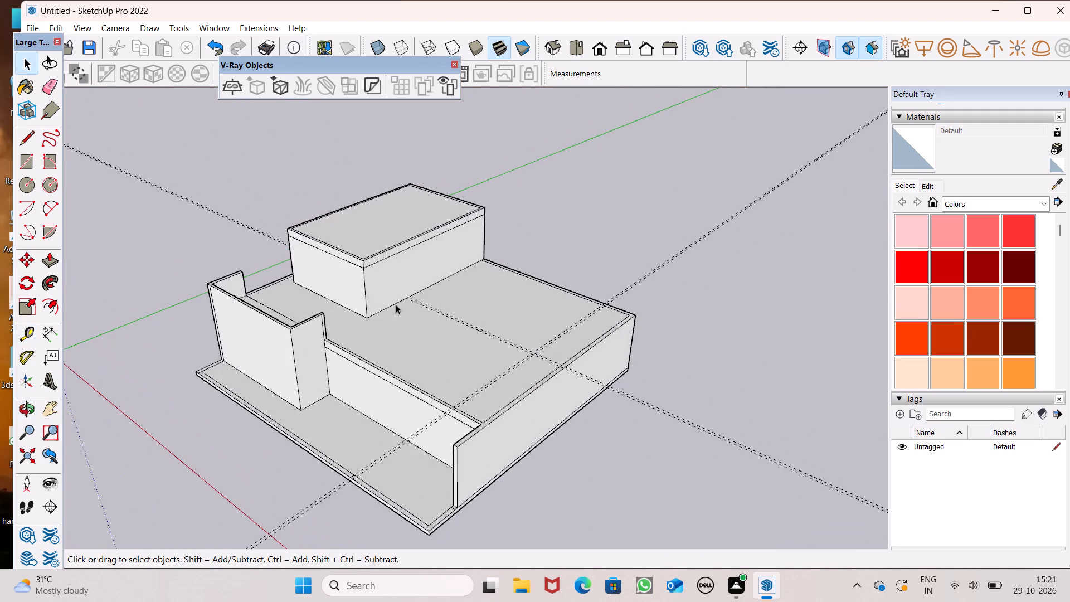
{"action": "scroll", "coordinate": [391, 304], "scroll_direction": "up", "scroll_amount": 4}
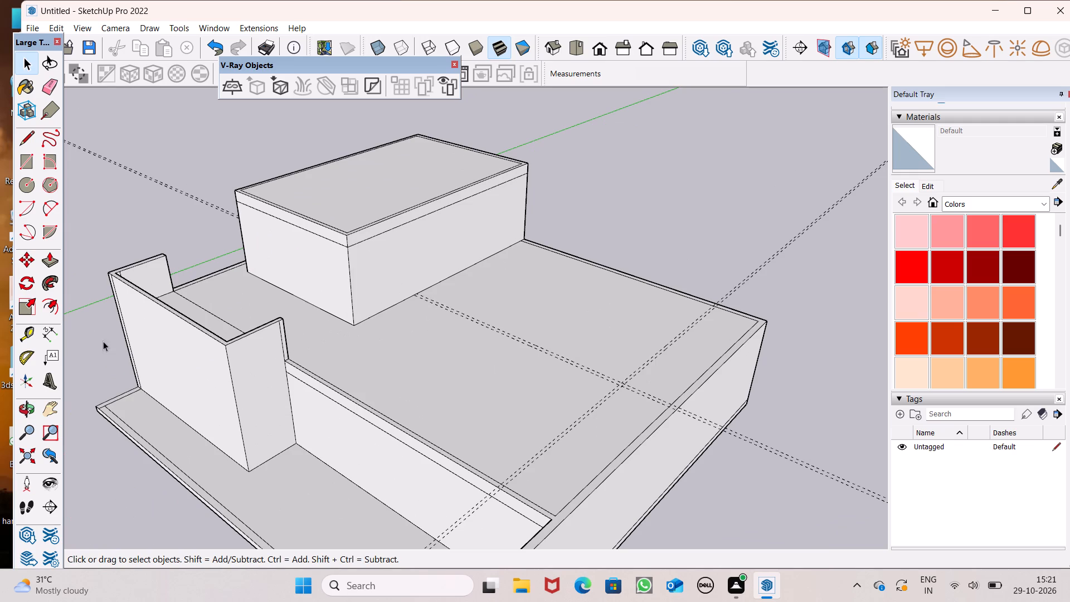
Draw a 6" by about 29'8" rectangle on the main roof between the guides, from the upper room's wall to the crossing guides.
{"action": "left_click", "coordinate": [25, 159]}
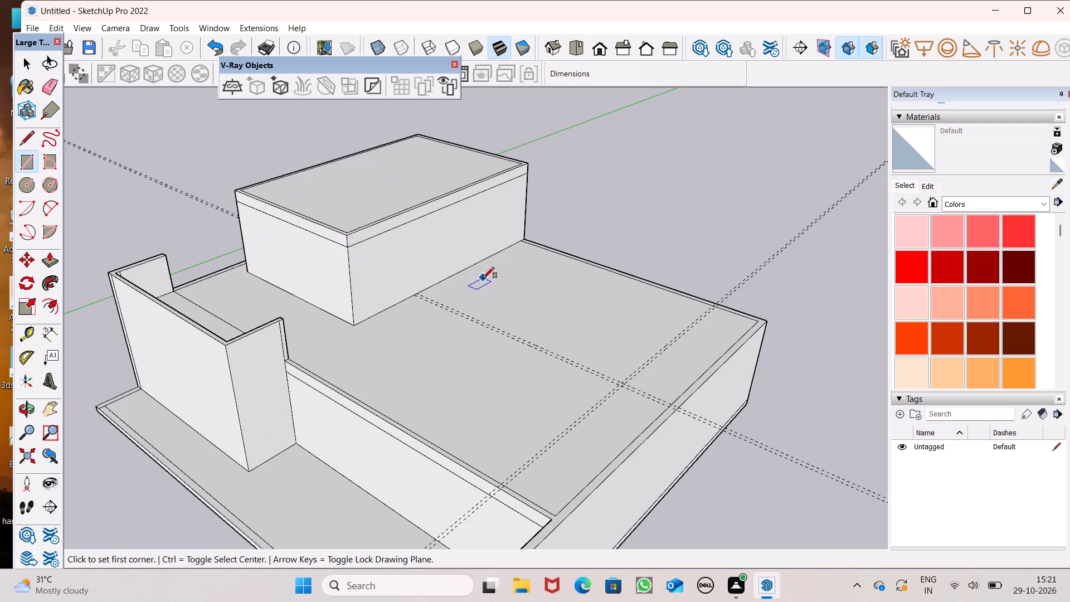
{"action": "scroll", "coordinate": [483, 278], "scroll_direction": "down", "scroll_amount": 2}
{"action": "middle_click_drag", "start_coordinate": [510, 327], "coordinate": [368, 361]}
{"action": "scroll", "coordinate": [479, 282], "scroll_direction": "up", "scroll_amount": 14}
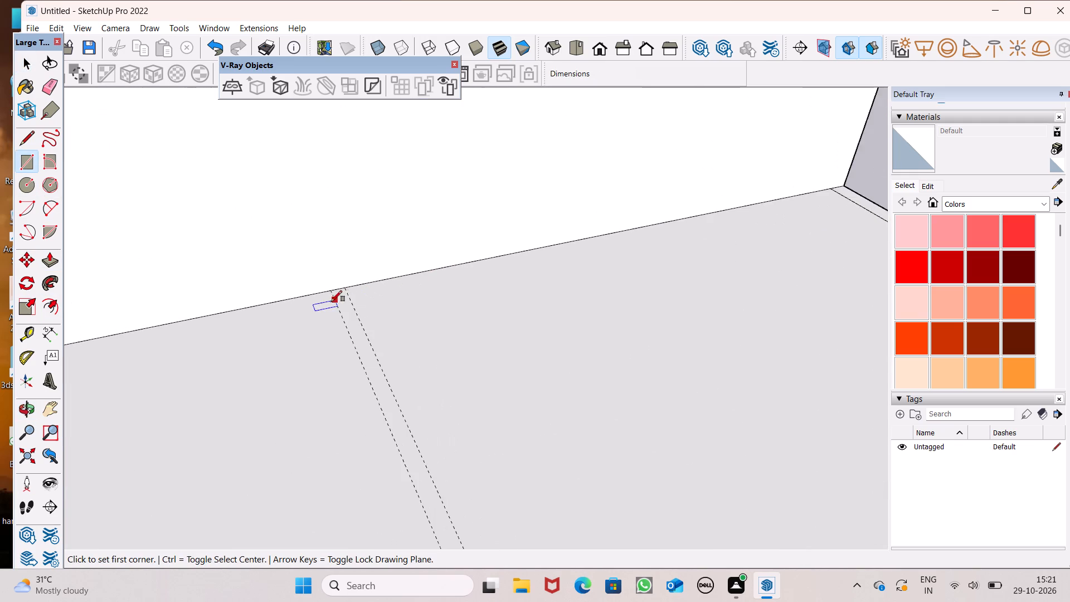
{"action": "scroll", "coordinate": [335, 299], "scroll_direction": "up", "scroll_amount": 7}
{"action": "left_click_drag", "start_coordinate": [327, 284], "coordinate": [344, 284]}
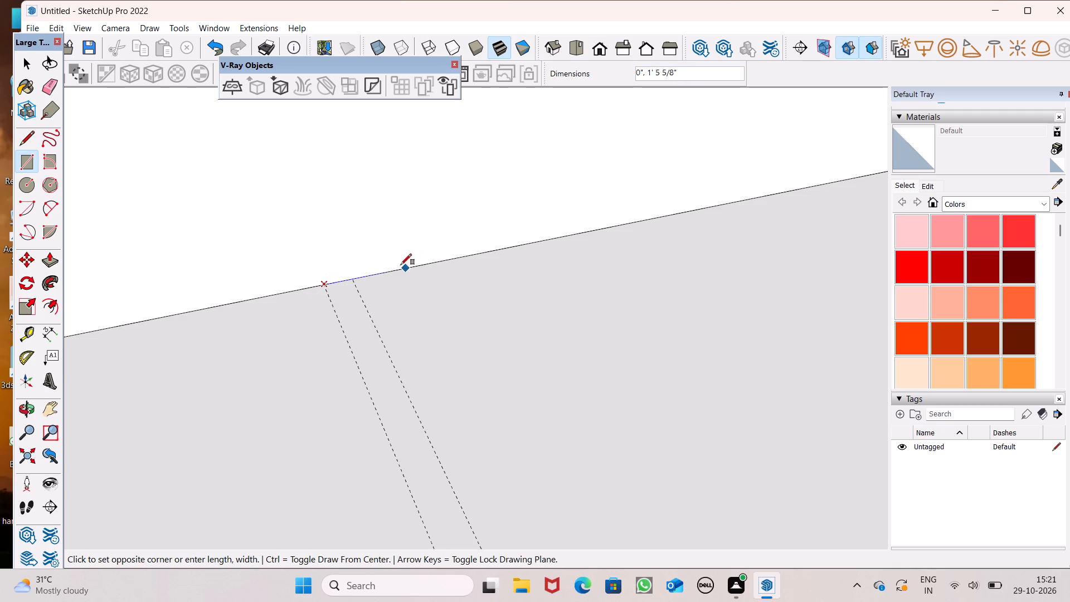
{"action": "left_click", "coordinate": [352, 281]}
{"action": "scroll", "coordinate": [391, 274], "scroll_direction": "down", "scroll_amount": 13}
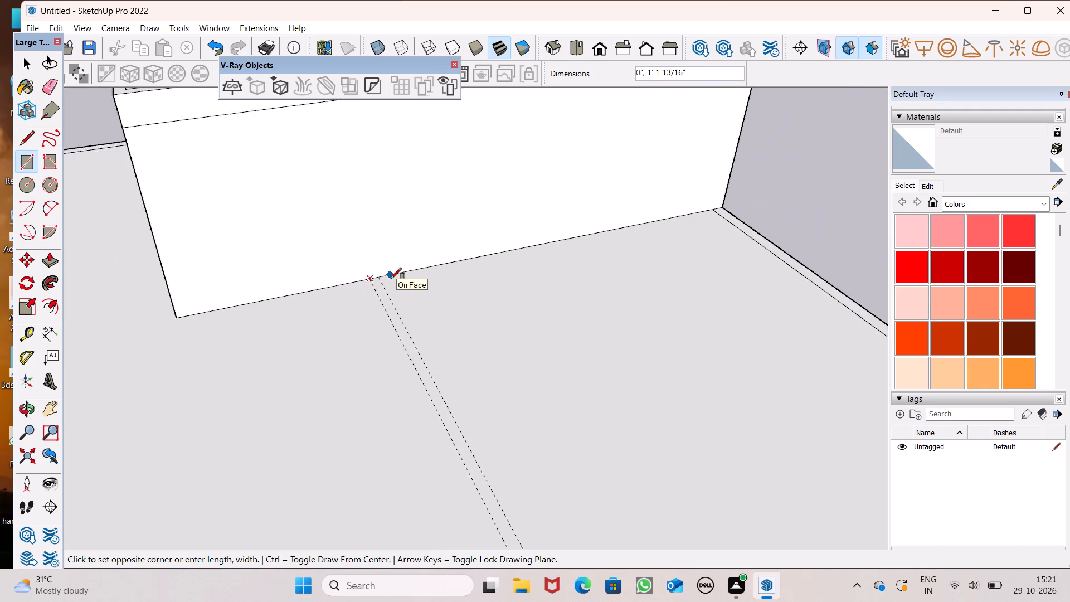
{"action": "scroll", "coordinate": [391, 279], "scroll_direction": "down", "scroll_amount": 1}
{"action": "scroll", "coordinate": [391, 333], "scroll_direction": "down", "scroll_amount": 15}
{"action": "scroll", "coordinate": [437, 399], "scroll_direction": "up", "scroll_amount": 7}
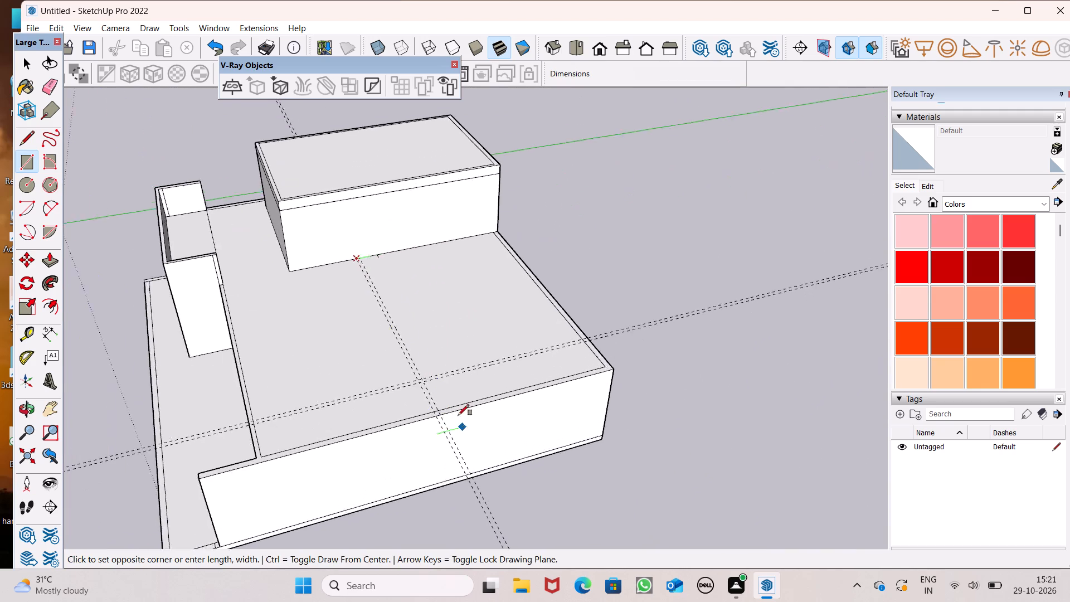
{"action": "scroll", "coordinate": [430, 396], "scroll_direction": "up", "scroll_amount": 15}
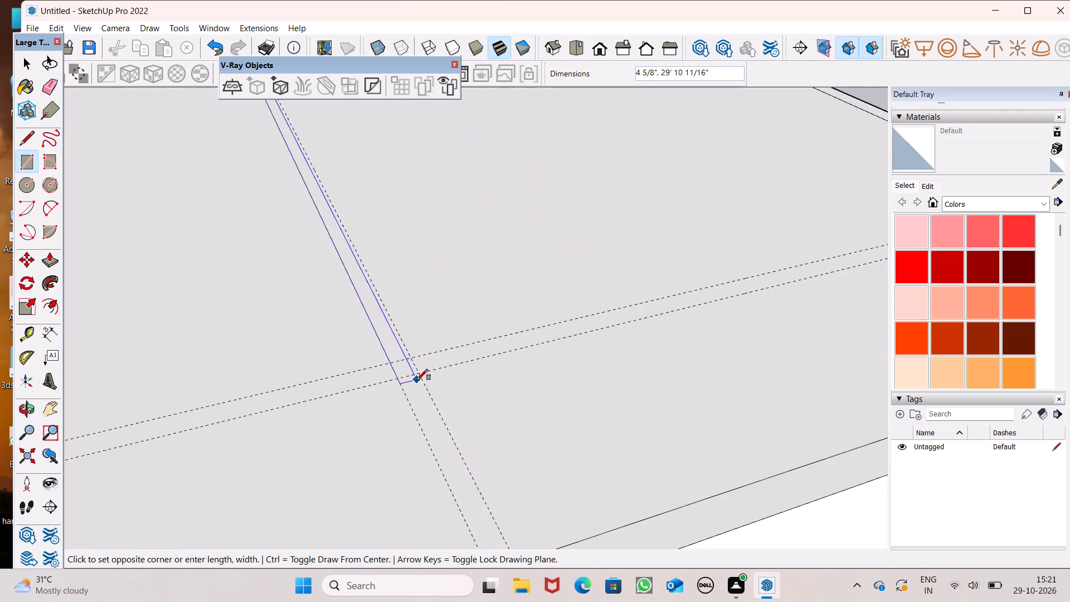
{"action": "scroll", "coordinate": [432, 337], "scroll_direction": "down", "scroll_amount": 13}
{"action": "middle_click_drag", "start_coordinate": [468, 374], "coordinate": [437, 463]}
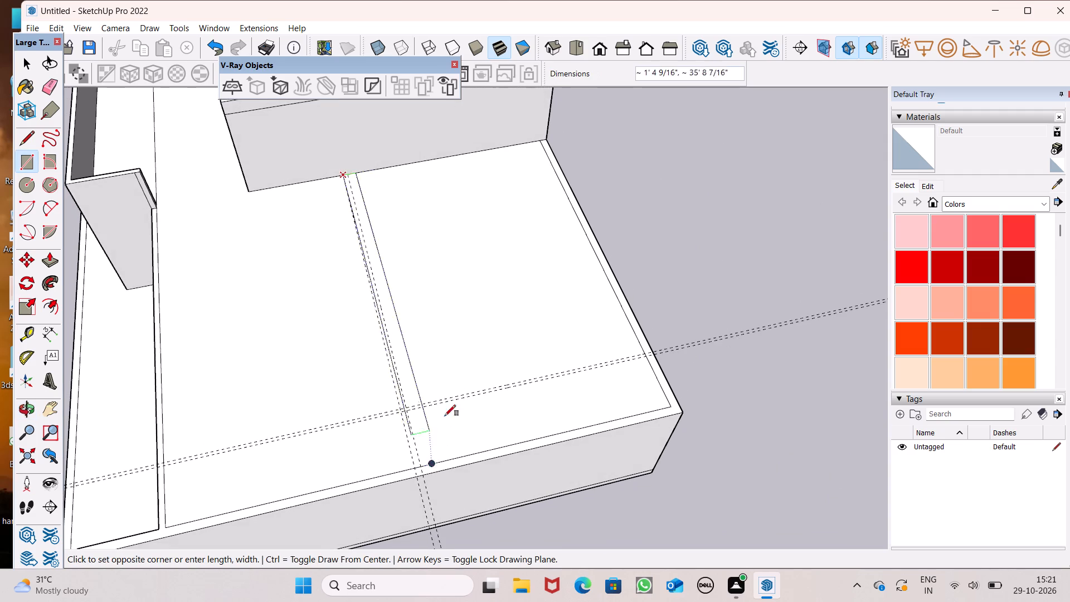
{"action": "scroll", "coordinate": [436, 429], "scroll_direction": "up", "scroll_amount": 2}
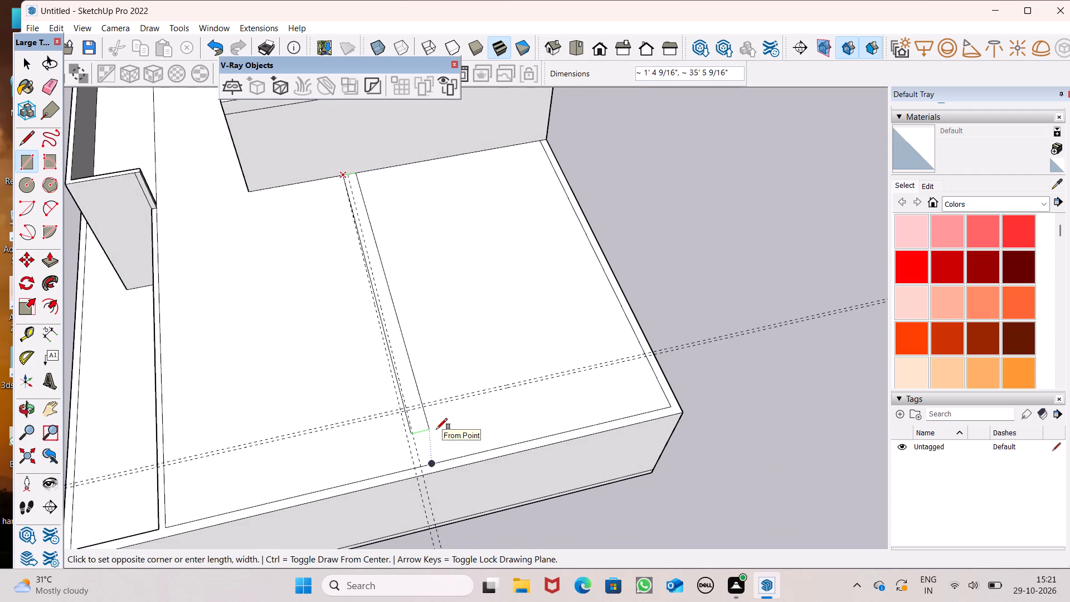
{"action": "scroll", "coordinate": [436, 429], "scroll_direction": "up", "scroll_amount": 9}
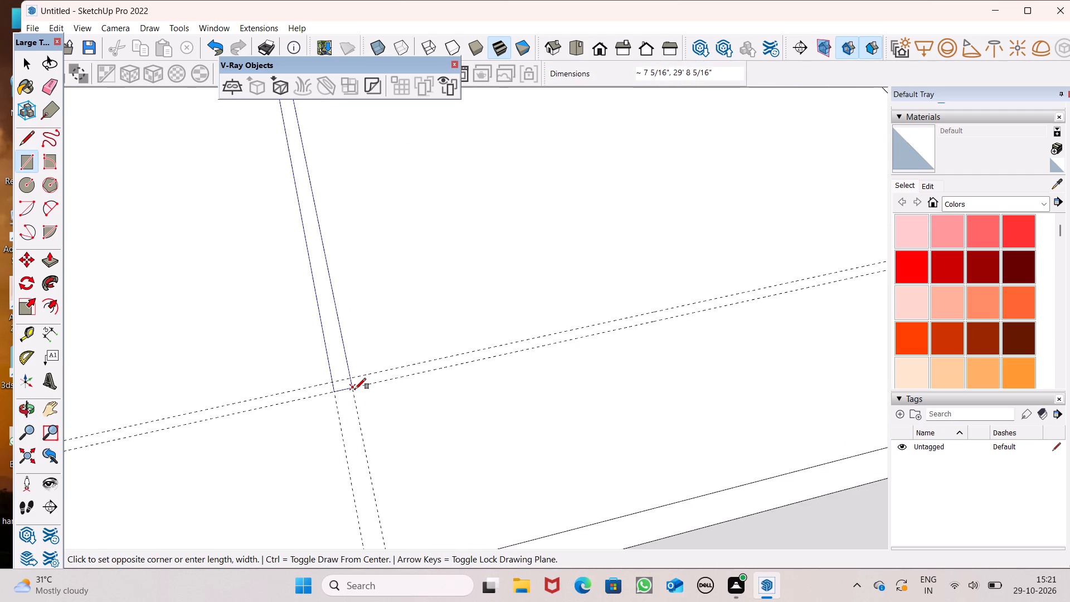
{"action": "left_click", "coordinate": [354, 389]}
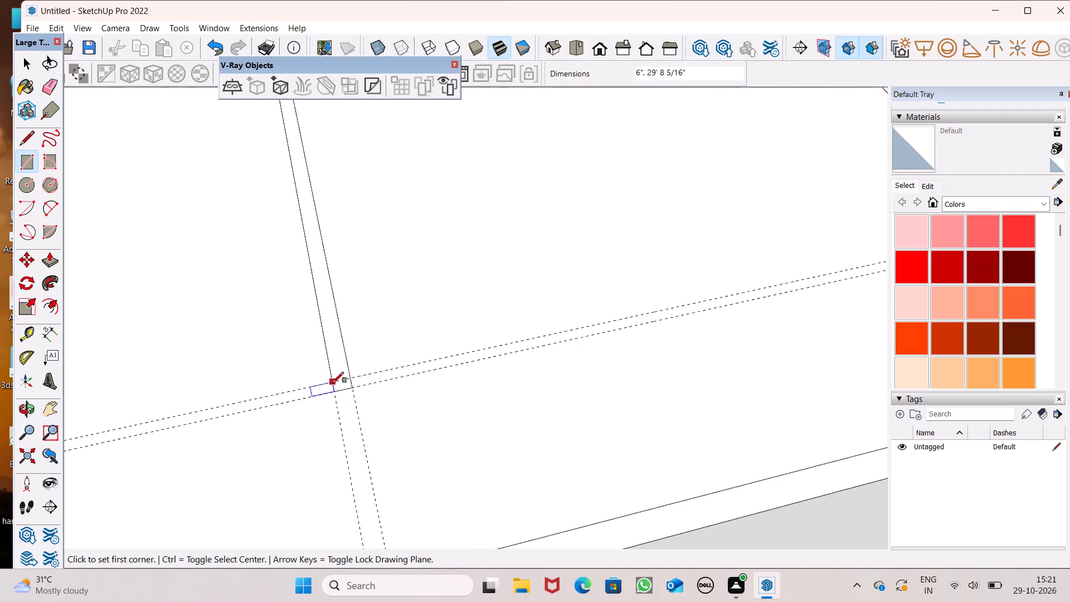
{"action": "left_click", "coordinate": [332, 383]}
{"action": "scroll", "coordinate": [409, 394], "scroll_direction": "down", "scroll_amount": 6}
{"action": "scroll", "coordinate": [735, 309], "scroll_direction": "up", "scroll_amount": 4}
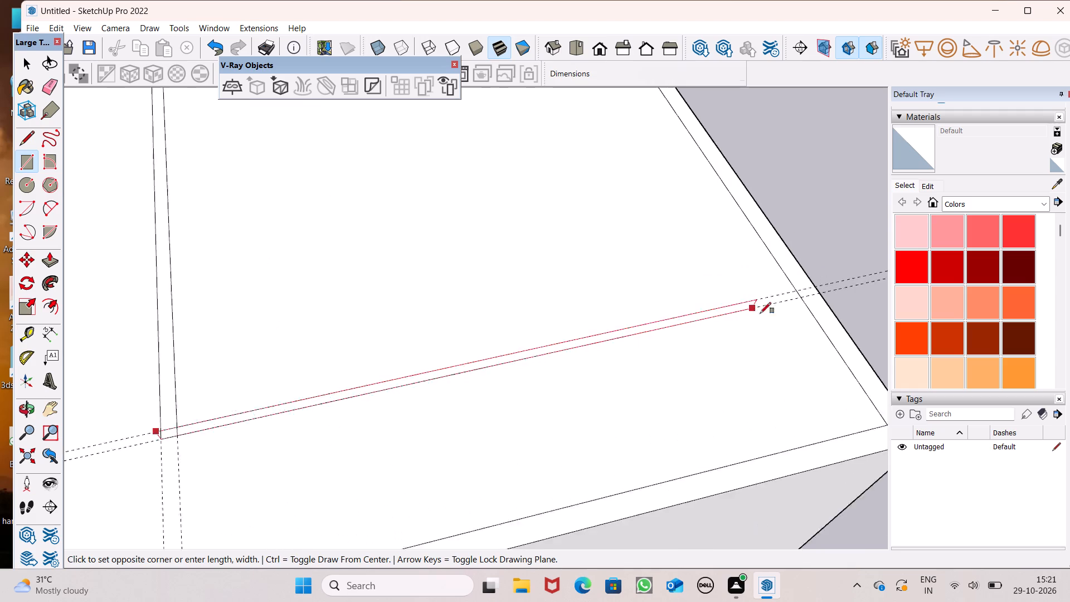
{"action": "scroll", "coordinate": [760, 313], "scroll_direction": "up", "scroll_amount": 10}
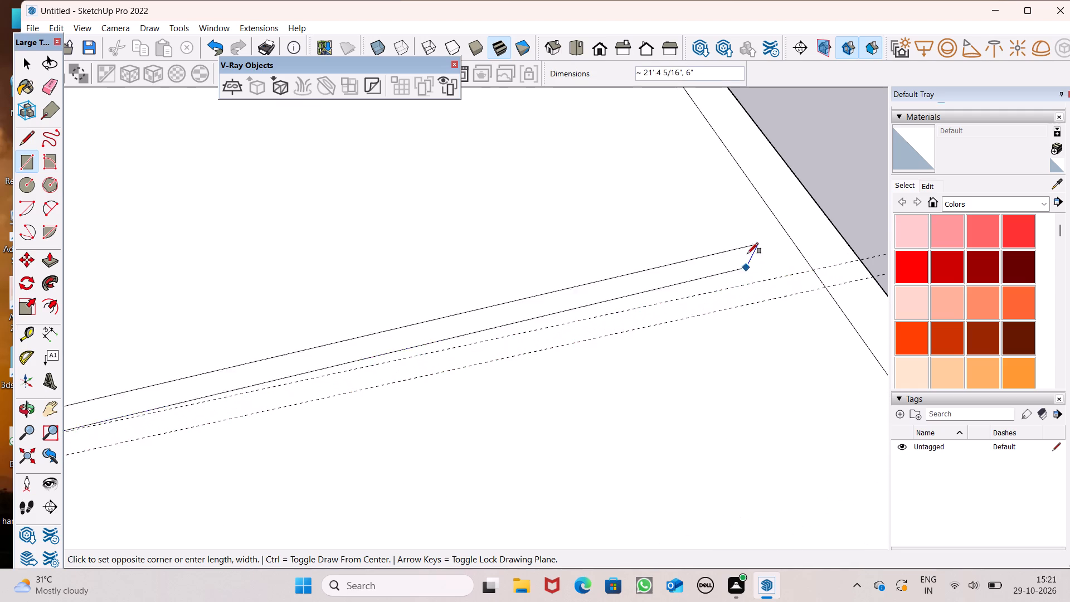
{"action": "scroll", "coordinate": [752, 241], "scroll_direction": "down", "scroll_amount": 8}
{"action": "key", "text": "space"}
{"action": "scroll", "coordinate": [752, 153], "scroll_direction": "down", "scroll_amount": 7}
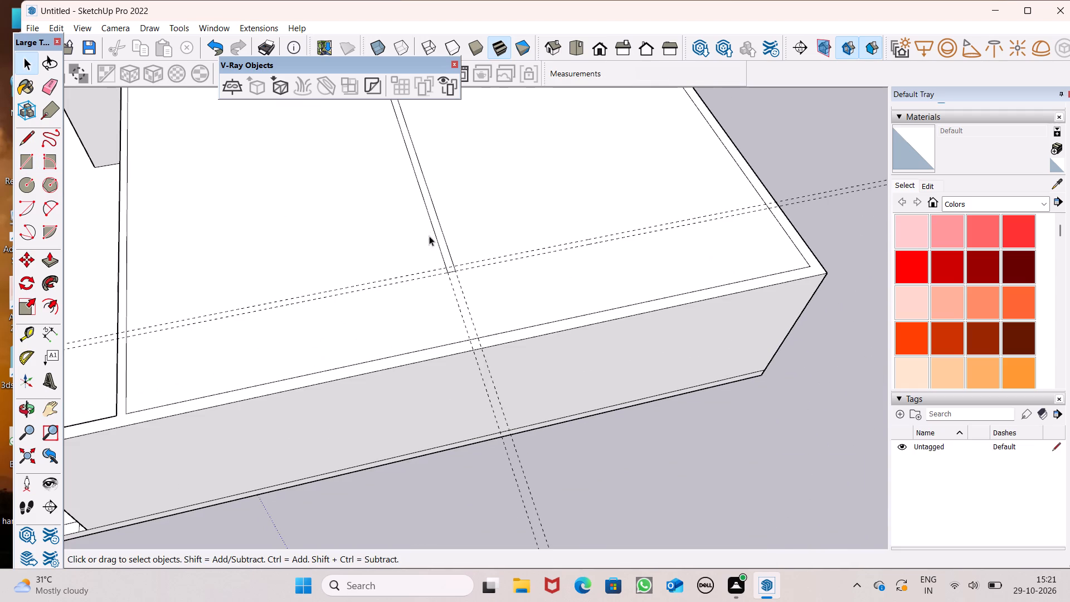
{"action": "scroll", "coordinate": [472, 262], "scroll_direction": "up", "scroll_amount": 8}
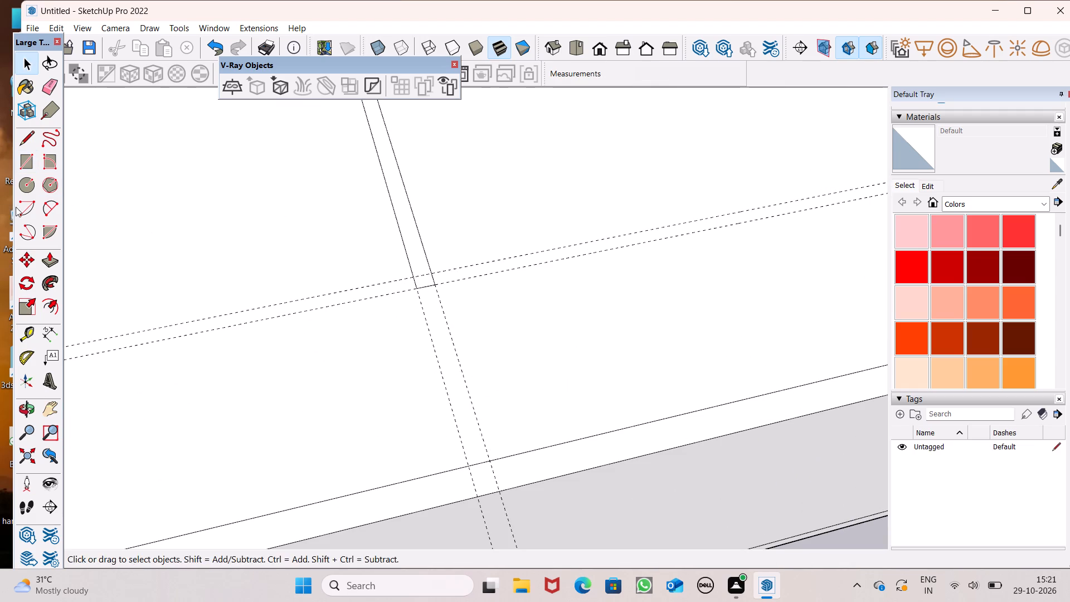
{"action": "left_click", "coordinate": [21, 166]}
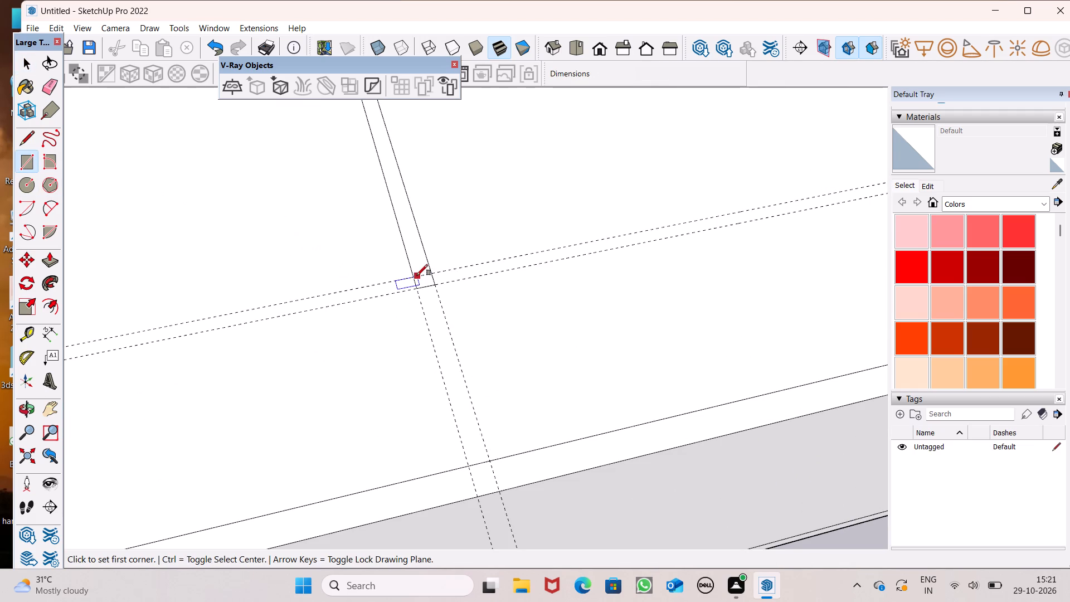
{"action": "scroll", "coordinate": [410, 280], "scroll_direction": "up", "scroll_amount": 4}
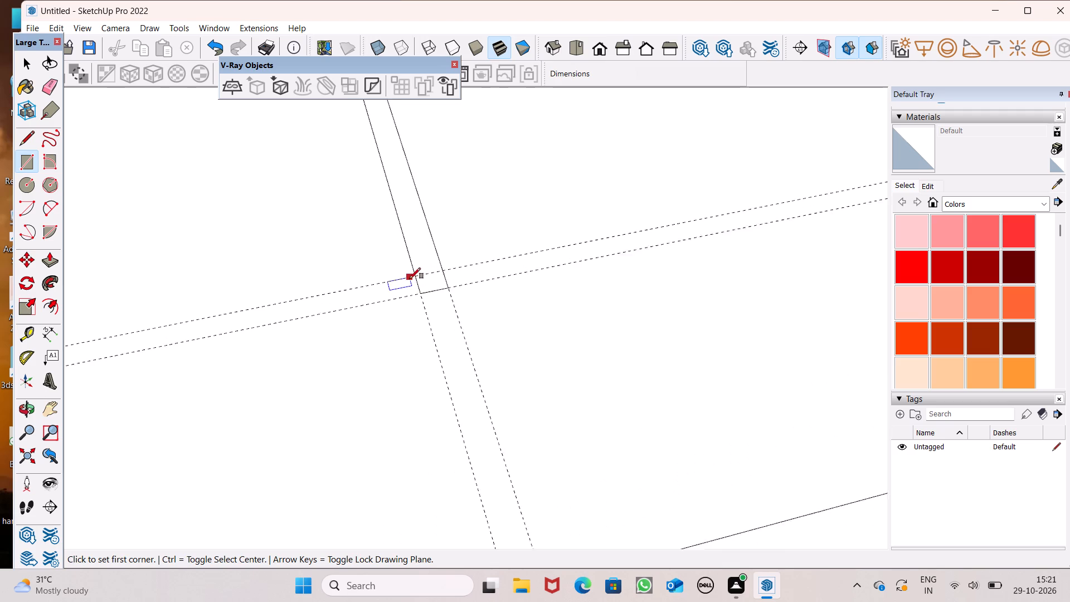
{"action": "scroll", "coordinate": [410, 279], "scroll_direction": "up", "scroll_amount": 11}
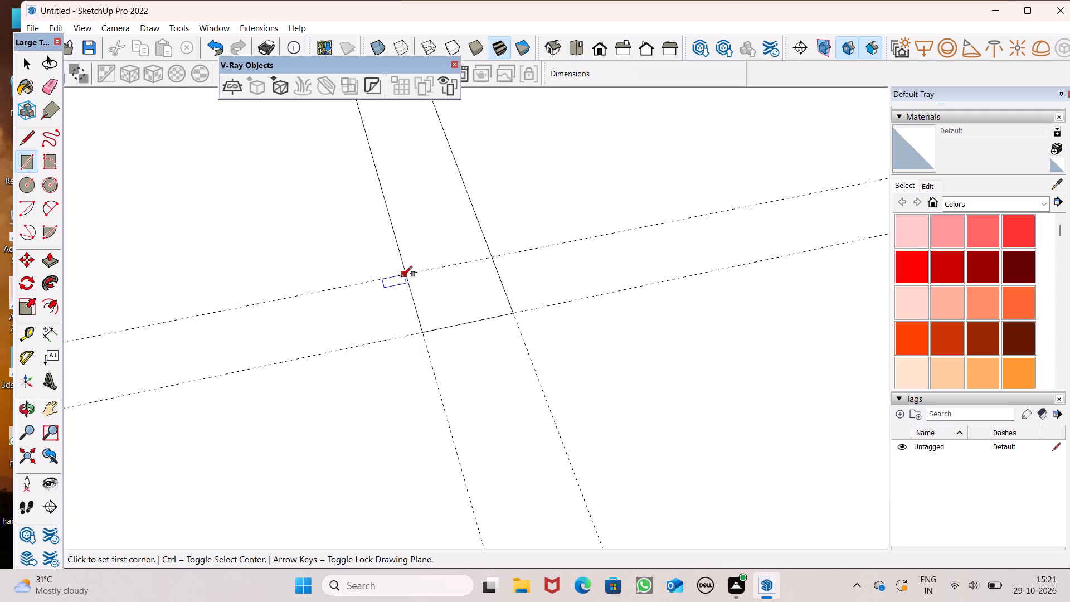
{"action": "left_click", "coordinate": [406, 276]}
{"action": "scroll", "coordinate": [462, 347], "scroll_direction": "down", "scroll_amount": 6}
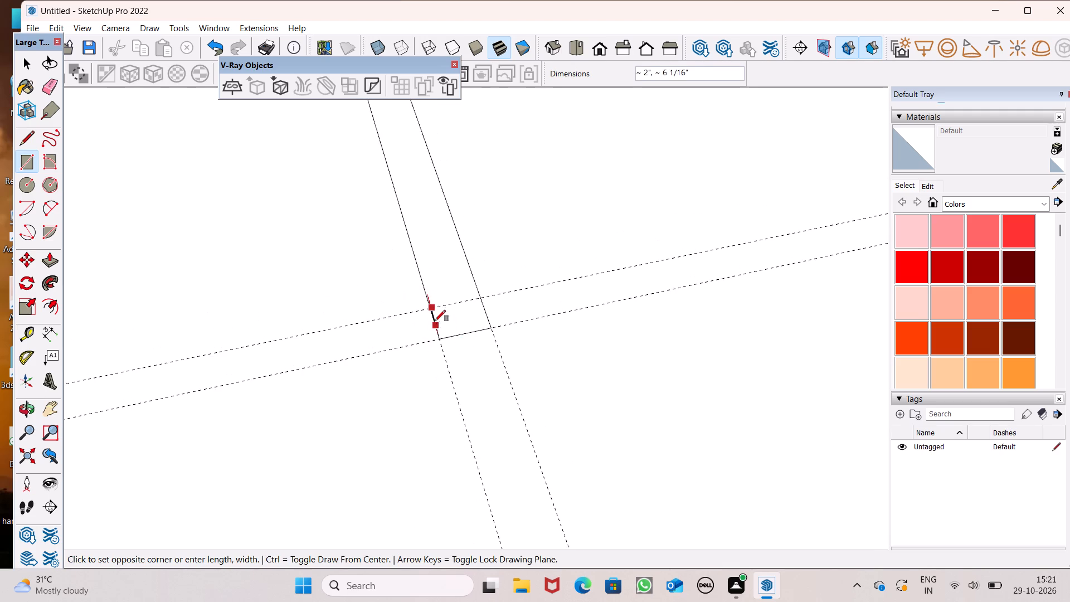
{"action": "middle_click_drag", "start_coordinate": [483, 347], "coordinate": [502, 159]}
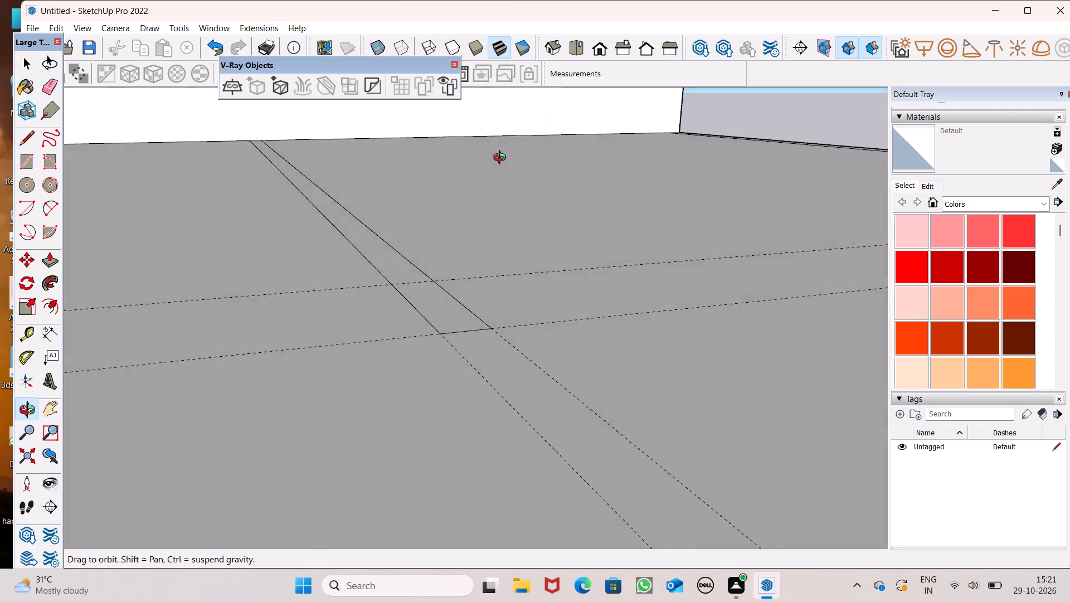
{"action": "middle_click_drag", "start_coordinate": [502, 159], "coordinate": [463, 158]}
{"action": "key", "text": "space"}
Erase the two guides running parallel to the main roof's side parapet across the end of the long strip.
{"action": "scroll", "coordinate": [446, 254], "scroll_direction": "down", "scroll_amount": 19}
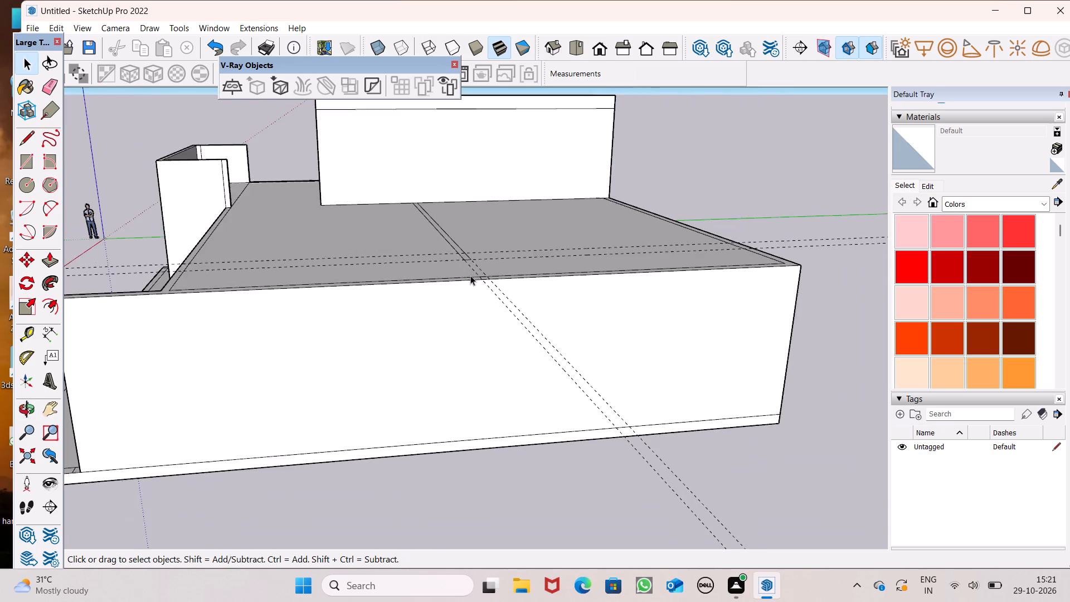
{"action": "middle_click_drag", "start_coordinate": [478, 287], "coordinate": [639, 289]}
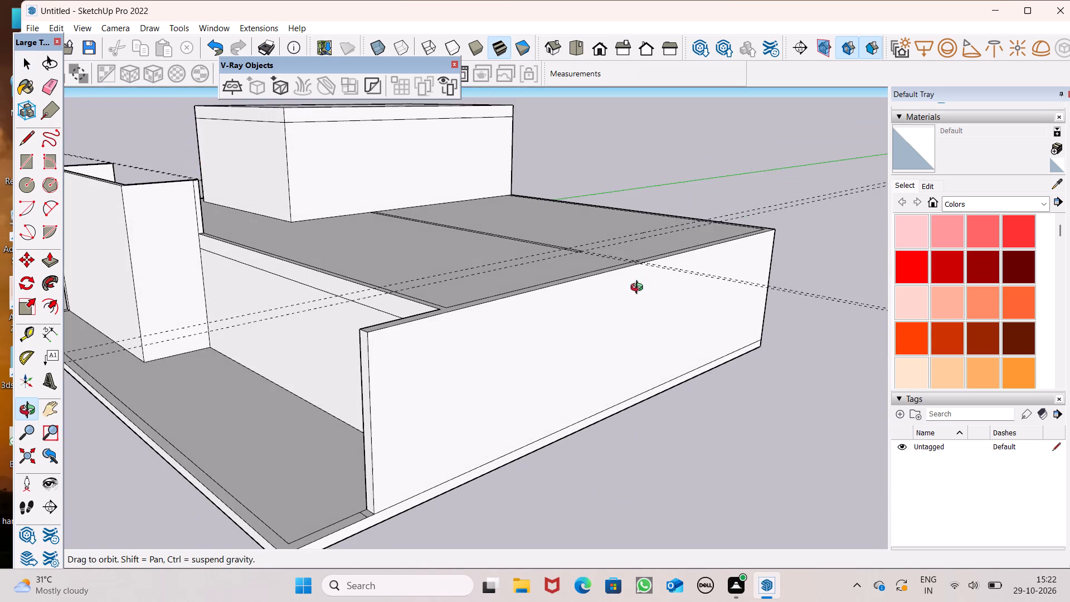
{"action": "middle_click_drag", "start_coordinate": [639, 289], "coordinate": [617, 380]}
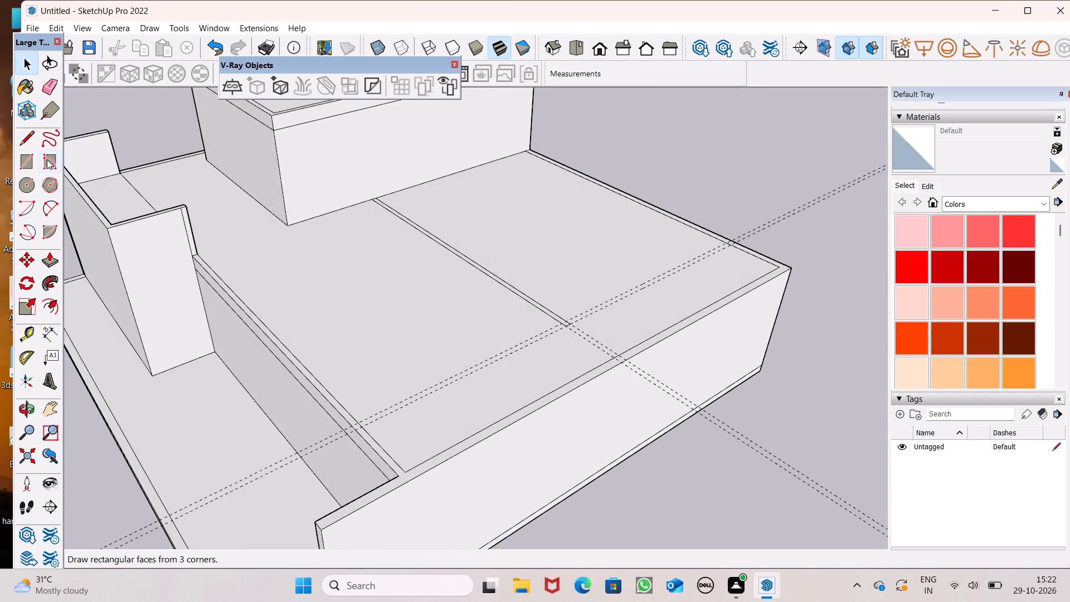
{"action": "left_click", "coordinate": [53, 96]}
{"action": "left_click_drag", "start_coordinate": [768, 215], "coordinate": [810, 234]}
Place a guide about 5'3" in from the main roof's side parapet edge, at the end of the long 6" strip.
{"action": "scroll", "coordinate": [746, 234], "scroll_direction": "down", "scroll_amount": 3}
{"action": "middle_click_drag", "start_coordinate": [778, 279], "coordinate": [640, 355]}
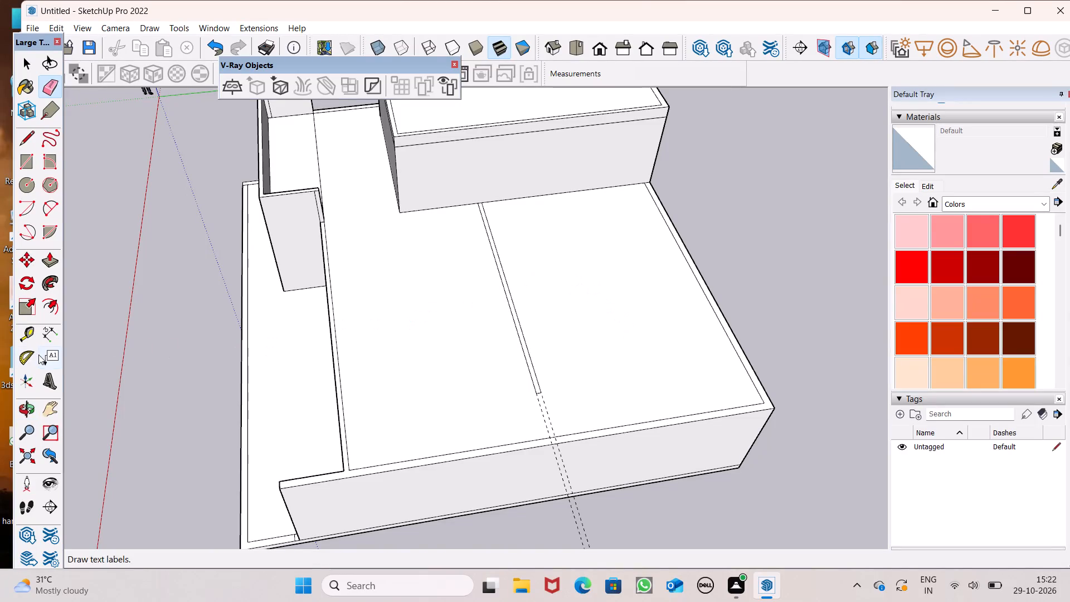
{"action": "left_click", "coordinate": [31, 338]}
{"action": "scroll", "coordinate": [378, 440], "scroll_direction": "up", "scroll_amount": 5}
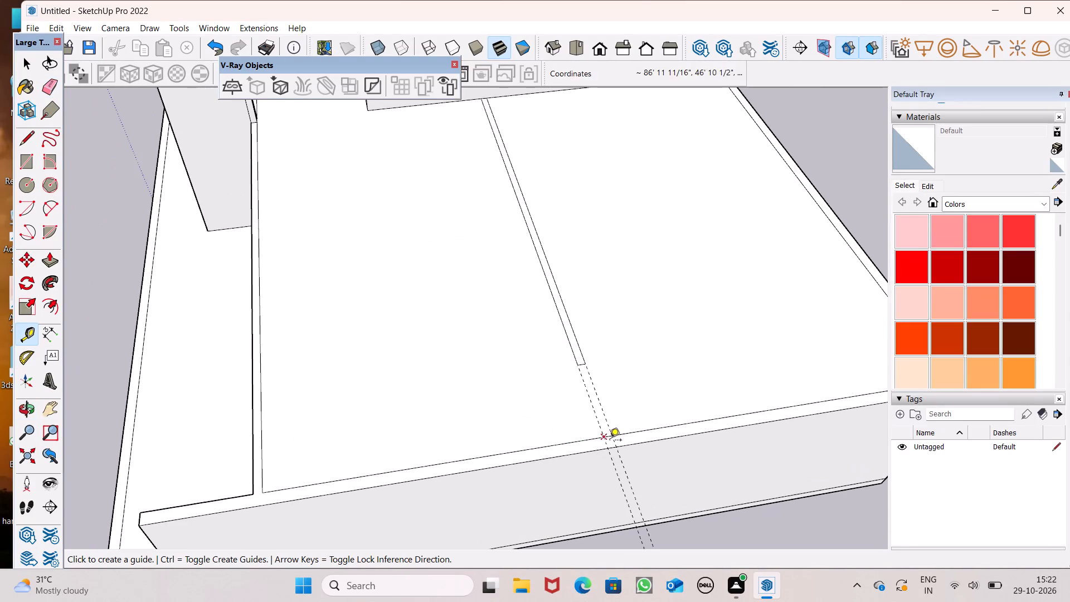
{"action": "left_click_drag", "start_coordinate": [627, 435], "coordinate": [608, 365]}
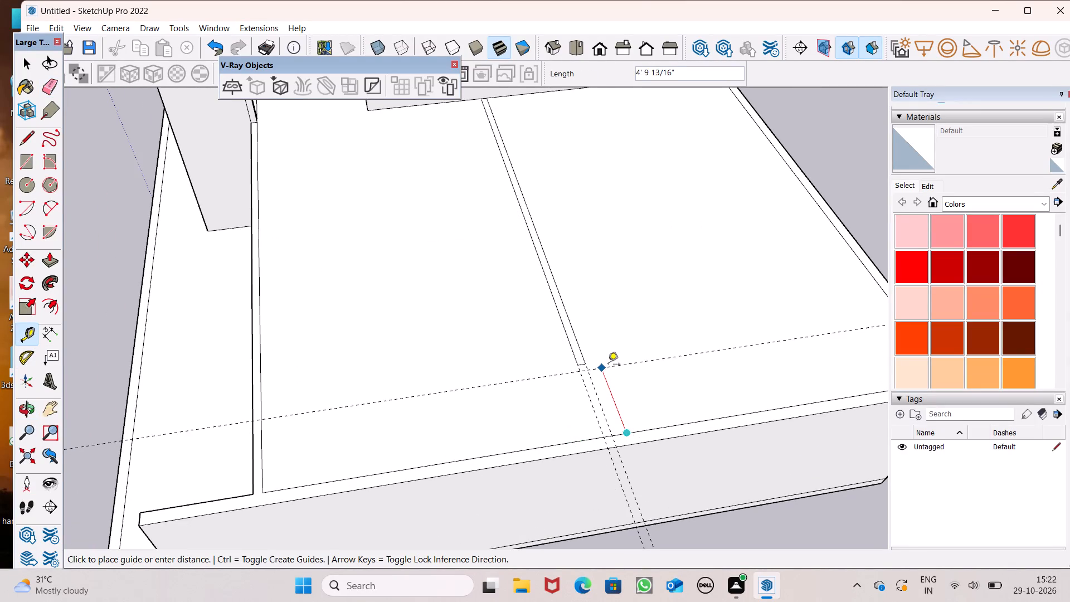
{"action": "left_click_drag", "start_coordinate": [608, 365], "coordinate": [605, 360]}
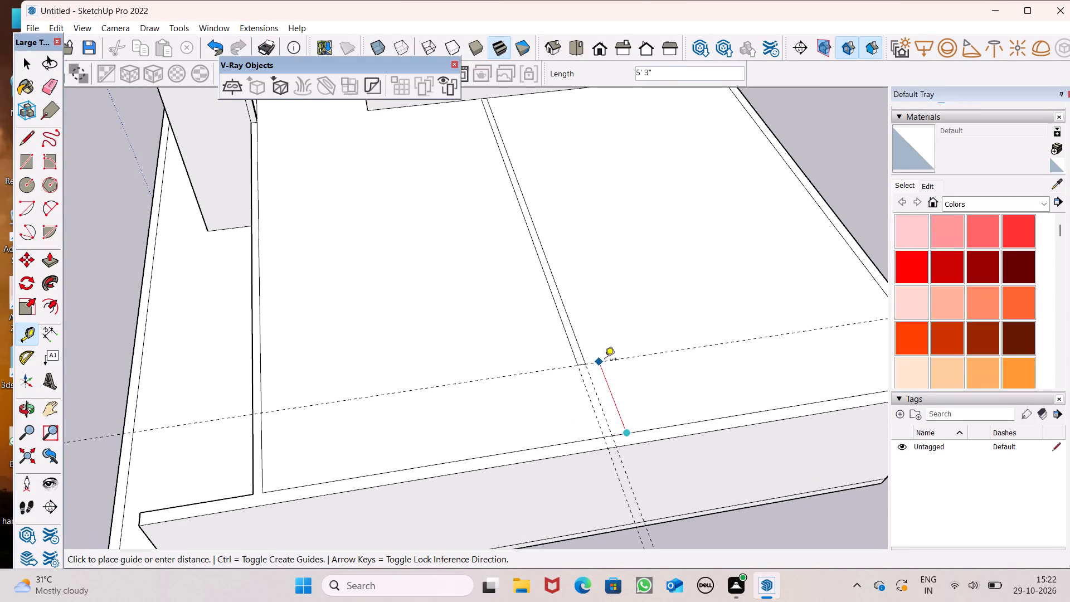
{"action": "left_click_drag", "start_coordinate": [605, 360], "coordinate": [605, 360]}
Place a parallel guide 6" farther inward from the guide at the long strip's end.
{"action": "scroll", "coordinate": [604, 355], "scroll_direction": "down", "scroll_amount": 3}
{"action": "middle_click_drag", "start_coordinate": [644, 392], "coordinate": [621, 456]}
{"action": "scroll", "coordinate": [644, 391], "scroll_direction": "up", "scroll_amount": 7}
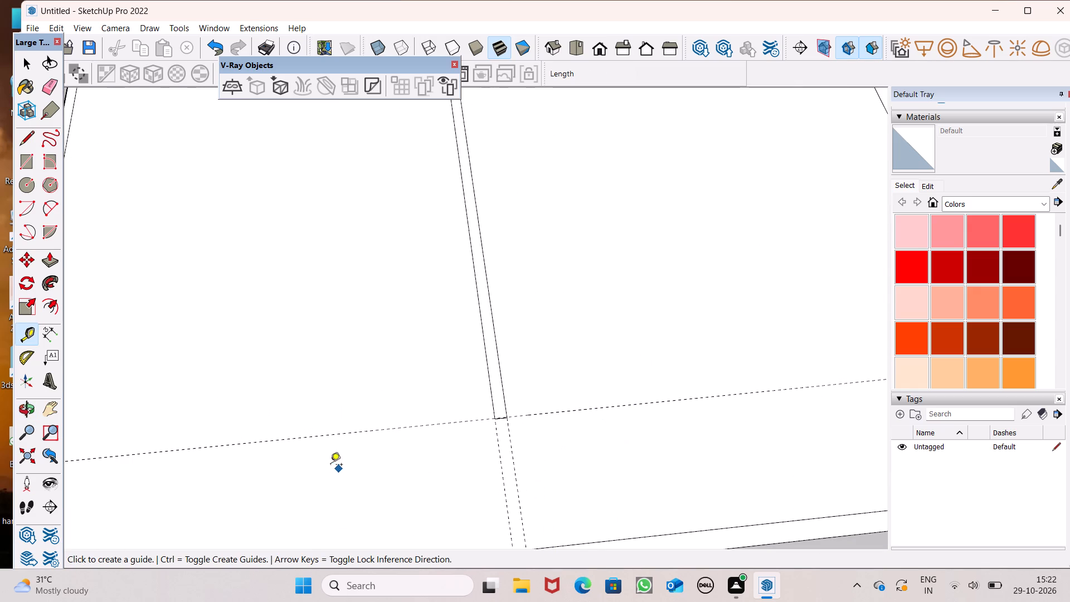
{"action": "middle_click_drag", "start_coordinate": [618, 442], "coordinate": [613, 257]}
{"action": "scroll", "coordinate": [625, 394], "scroll_direction": "up", "scroll_amount": 1}
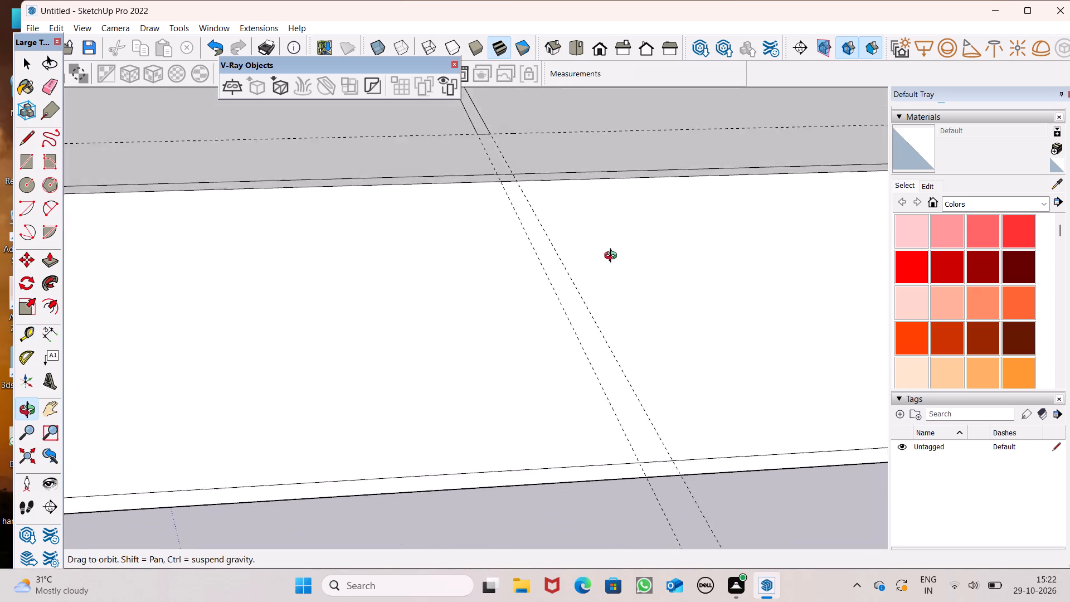
{"action": "middle_click_drag", "start_coordinate": [613, 257], "coordinate": [558, 492]}
{"action": "scroll", "coordinate": [692, 332], "scroll_direction": "down", "scroll_amount": 6}
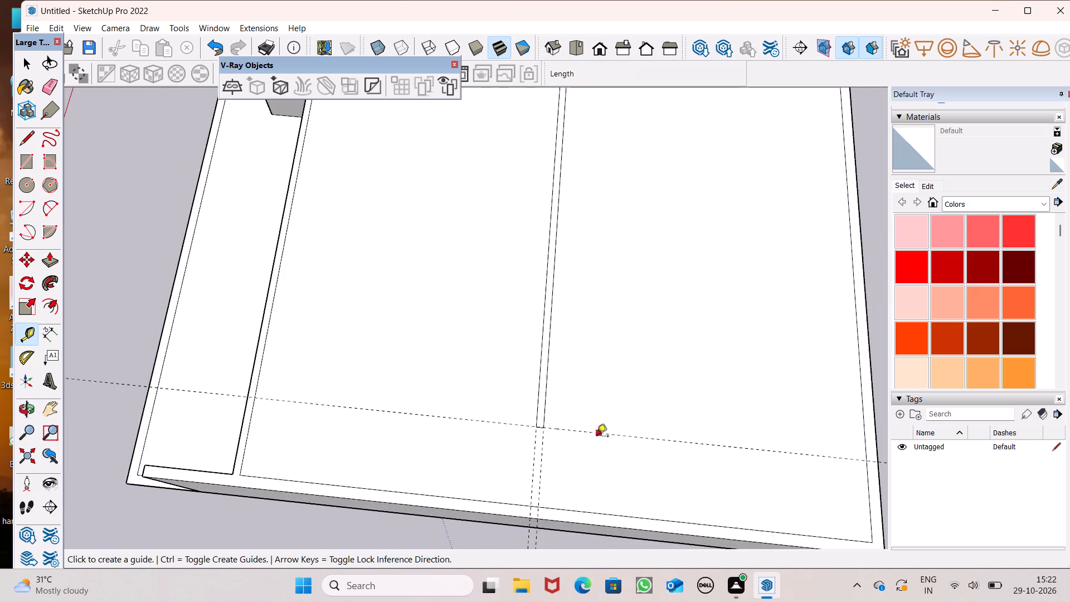
{"action": "scroll", "coordinate": [597, 437], "scroll_direction": "up", "scroll_amount": 12}
{"action": "left_click_drag", "start_coordinate": [549, 416], "coordinate": [577, 365]}
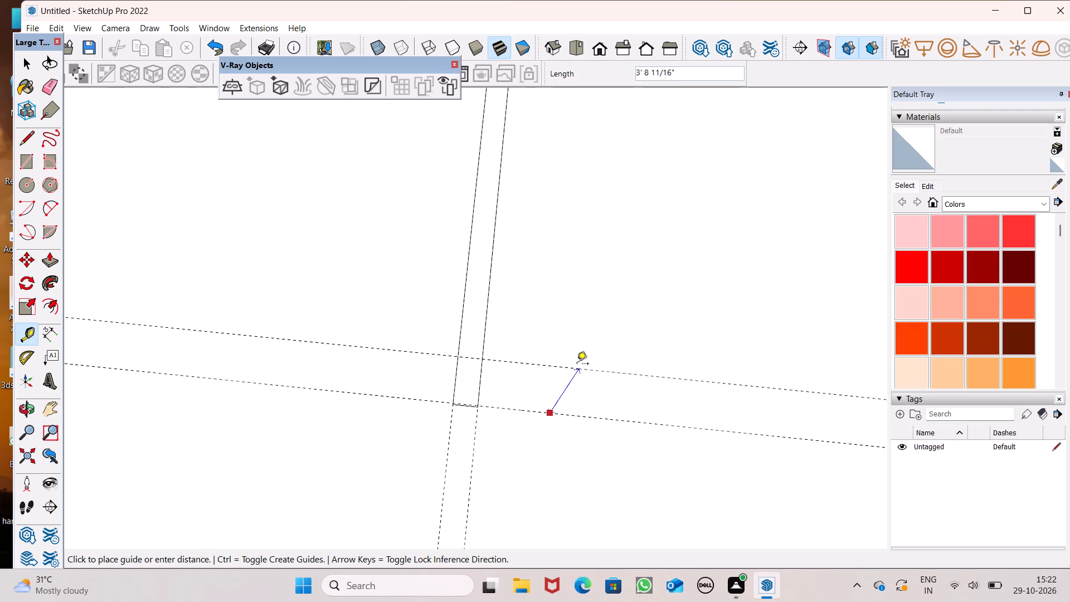
{"action": "left_click_drag", "start_coordinate": [577, 365], "coordinate": [560, 347]}
{"action": "type", "text": "6\""}
{"action": "key", "text": "Return"}
{"action": "key", "text": "space"}
{"action": "scroll", "coordinate": [449, 304], "scroll_direction": "down", "scroll_amount": 4}
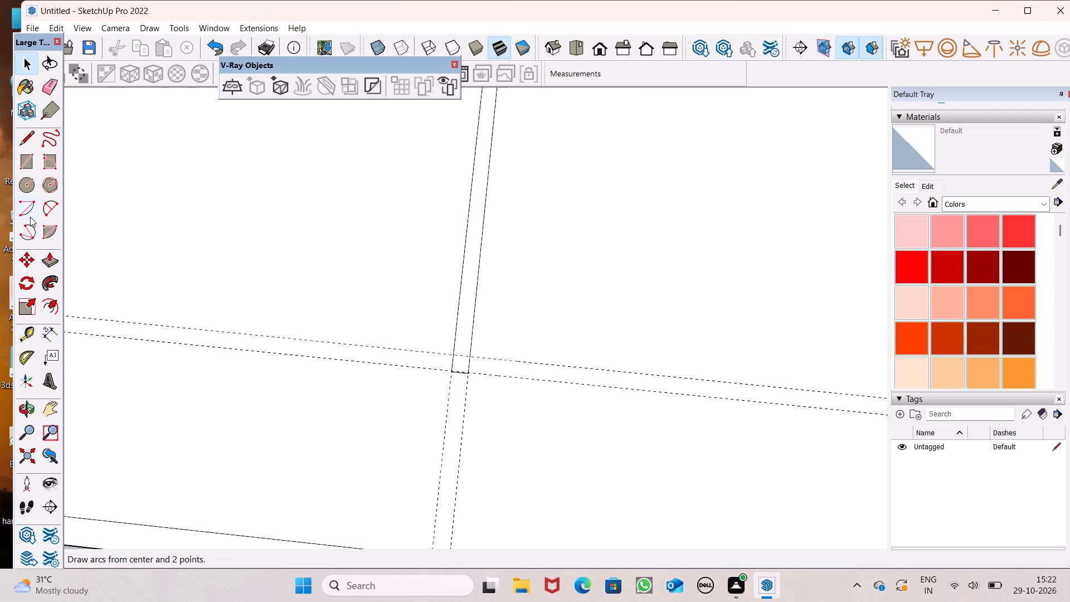
Draw a rectangle about 22'3" by 6" between the guides, from the long strip's end to the main roof's rear parapet.
{"action": "left_click", "coordinate": [28, 164]}
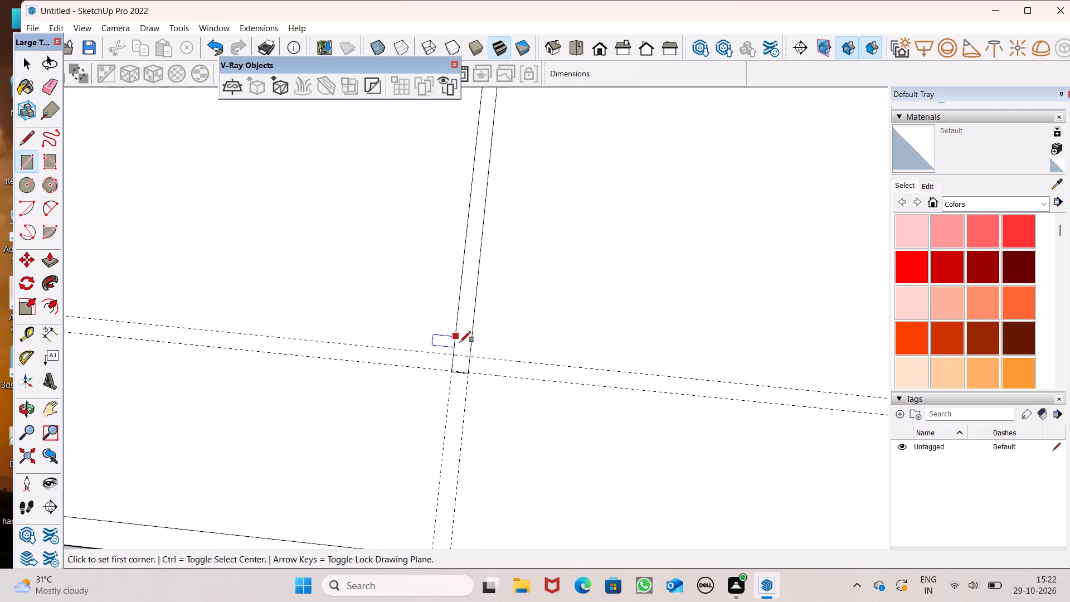
{"action": "left_click", "coordinate": [451, 355]}
{"action": "scroll", "coordinate": [490, 363], "scroll_direction": "down", "scroll_amount": 8}
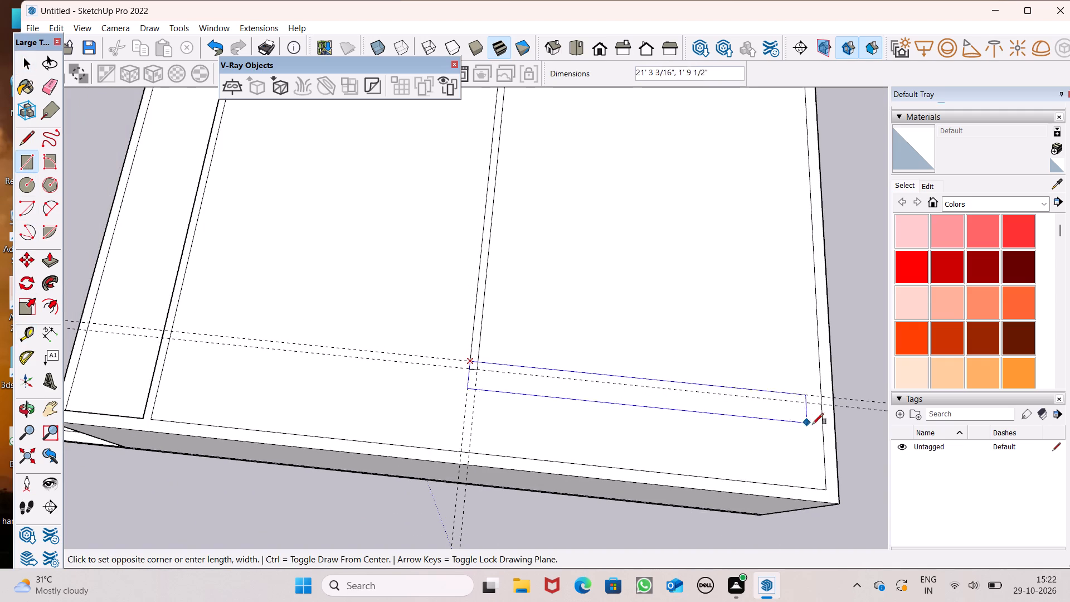
{"action": "left_click", "coordinate": [823, 406]}
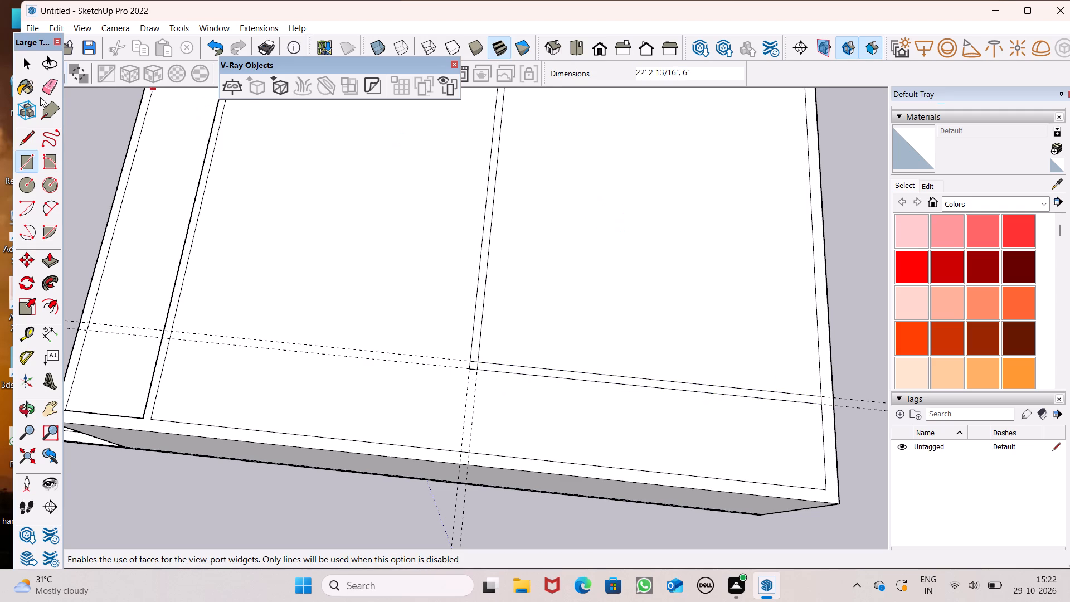
Erase all the remaining construction guides around the two 6" strips on the main roof.
{"action": "left_click", "coordinate": [52, 91]}
{"action": "scroll", "coordinate": [622, 251], "scroll_direction": "down", "scroll_amount": 7}
{"action": "left_click_drag", "start_coordinate": [271, 260], "coordinate": [260, 327]}
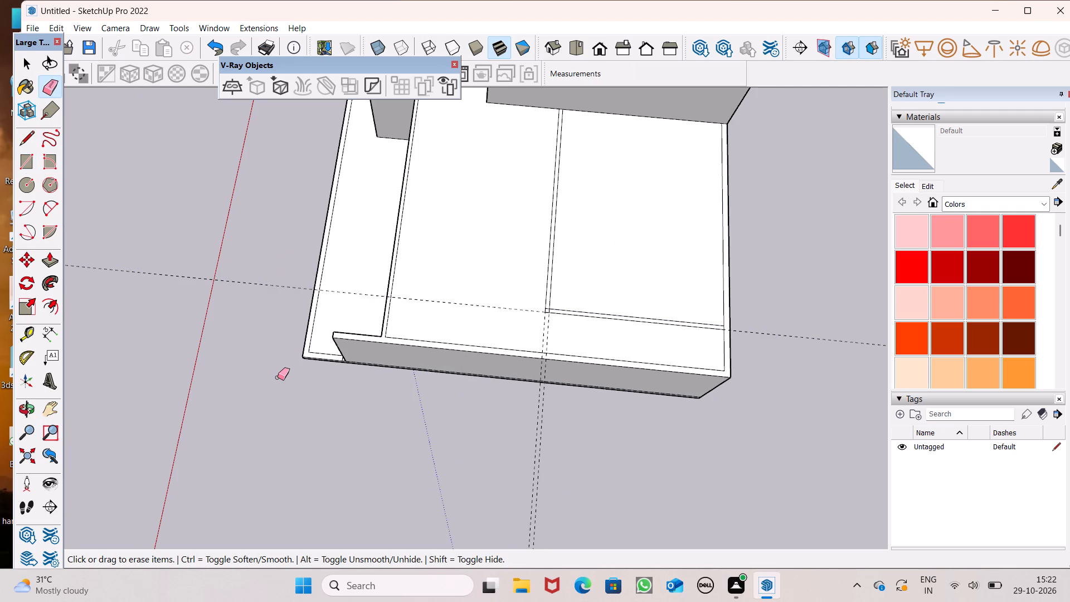
{"action": "left_click_drag", "start_coordinate": [259, 292], "coordinate": [273, 270]}
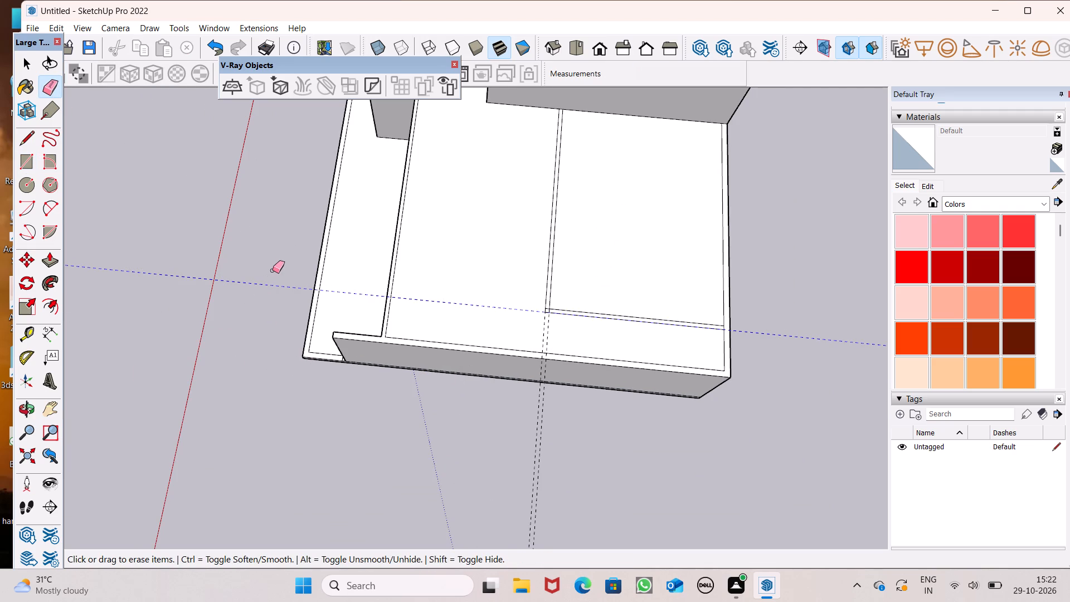
{"action": "left_click_drag", "start_coordinate": [546, 471], "coordinate": [538, 472]}
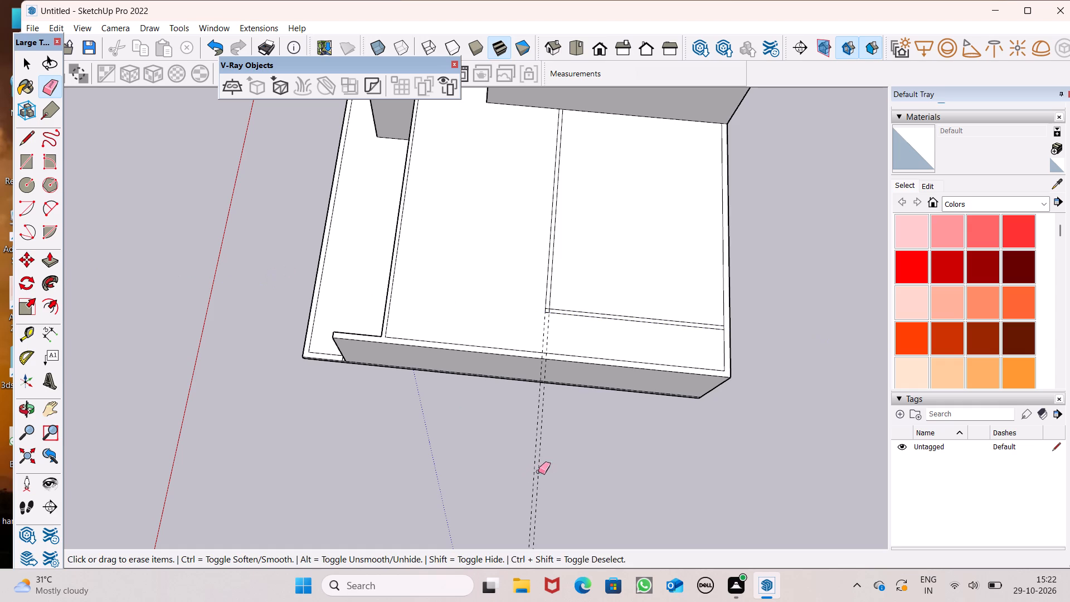
{"action": "left_click_drag", "start_coordinate": [538, 472], "coordinate": [517, 467]}
Erase the short strip's misaligned outer edge, including its overlapping piece at the corner with the long strip.
{"action": "middle_click_drag", "start_coordinate": [575, 419], "coordinate": [610, 446]}
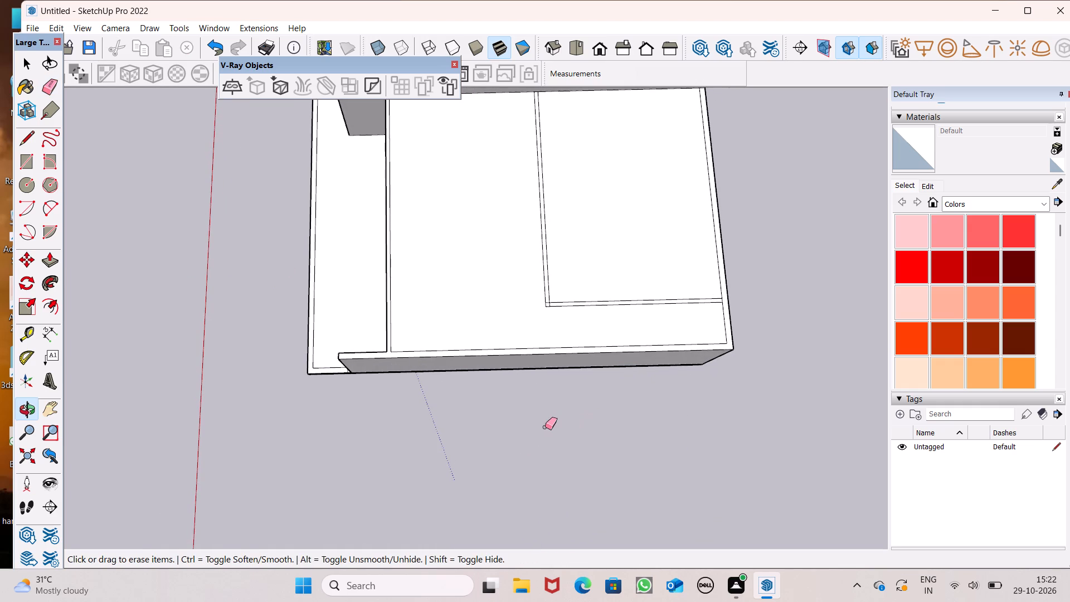
{"action": "scroll", "coordinate": [542, 428], "scroll_direction": "down", "scroll_amount": 2}
{"action": "middle_click_drag", "start_coordinate": [615, 435], "coordinate": [583, 413]}
{"action": "scroll", "coordinate": [579, 400], "scroll_direction": "up", "scroll_amount": 7}
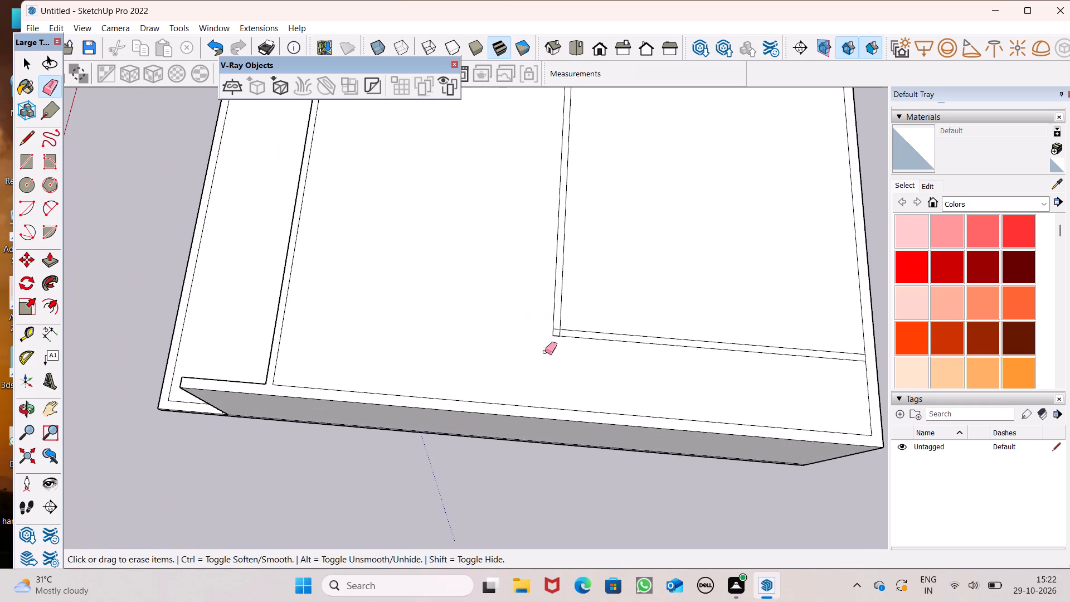
{"action": "scroll", "coordinate": [567, 361], "scroll_direction": "up", "scroll_amount": 1}
{"action": "scroll", "coordinate": [531, 297], "scroll_direction": "up", "scroll_amount": 6}
{"action": "scroll", "coordinate": [592, 355], "scroll_direction": "up", "scroll_amount": 5}
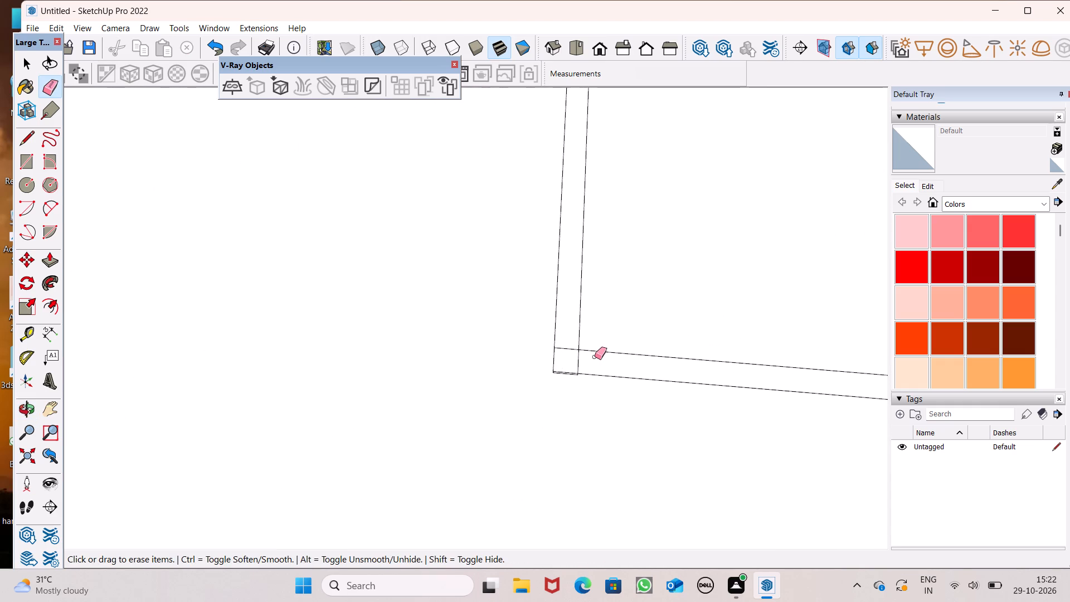
{"action": "scroll", "coordinate": [595, 357], "scroll_direction": "up", "scroll_amount": 5}
{"action": "scroll", "coordinate": [569, 397], "scroll_direction": "up", "scroll_amount": 7}
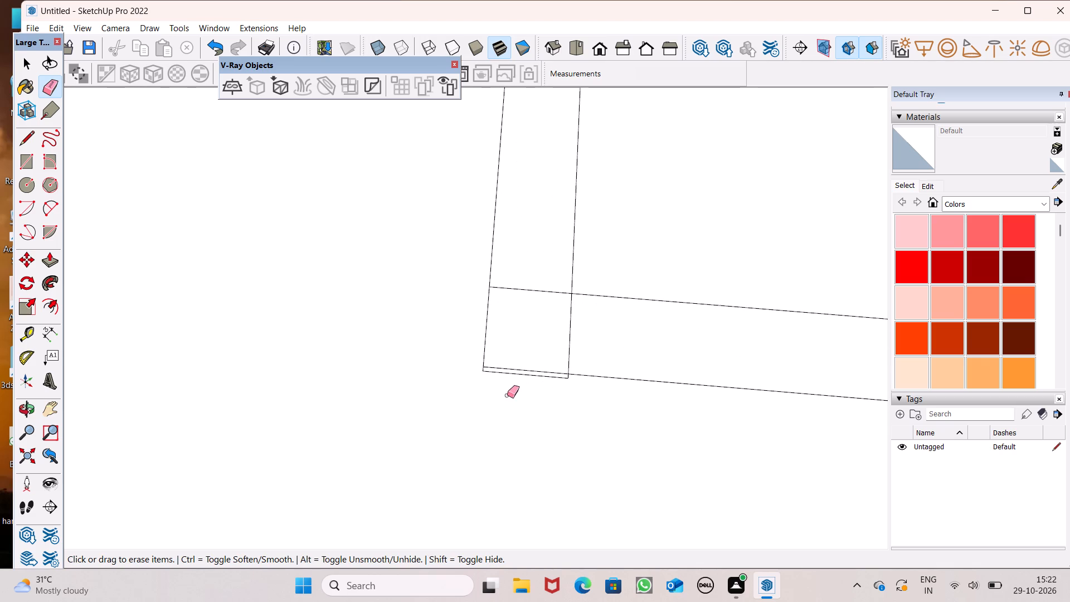
{"action": "scroll", "coordinate": [521, 389], "scroll_direction": "up", "scroll_amount": 7}
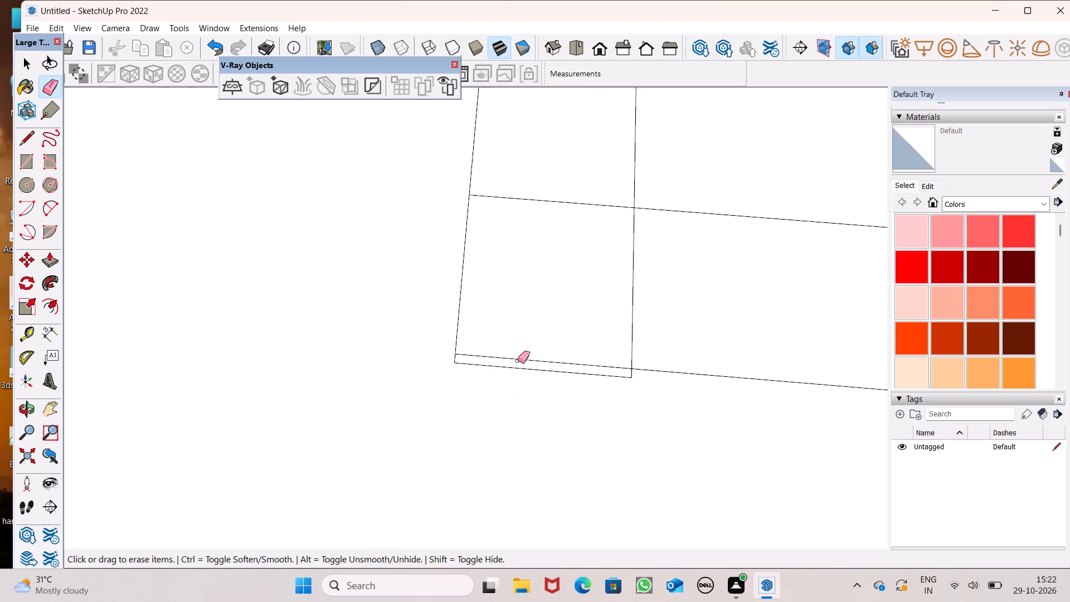
{"action": "left_click", "coordinate": [517, 358]}
{"action": "scroll", "coordinate": [465, 332], "scroll_direction": "down", "scroll_amount": 7}
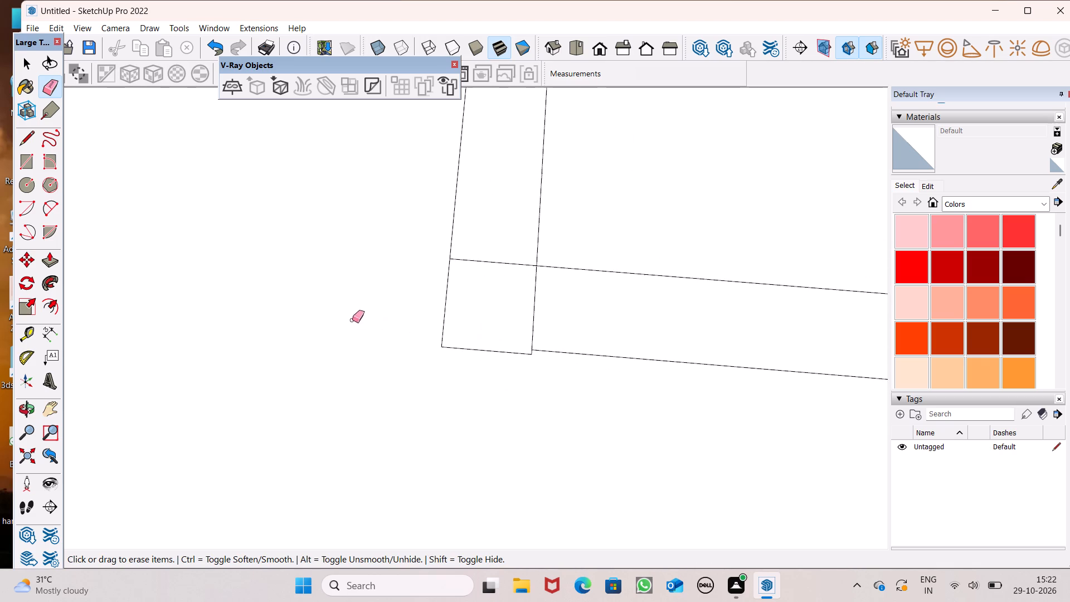
{"action": "scroll", "coordinate": [350, 313], "scroll_direction": "down", "scroll_amount": 5}
{"action": "left_click_drag", "start_coordinate": [649, 344], "coordinate": [608, 352]}
{"action": "scroll", "coordinate": [304, 303], "scroll_direction": "down", "scroll_amount": 8}
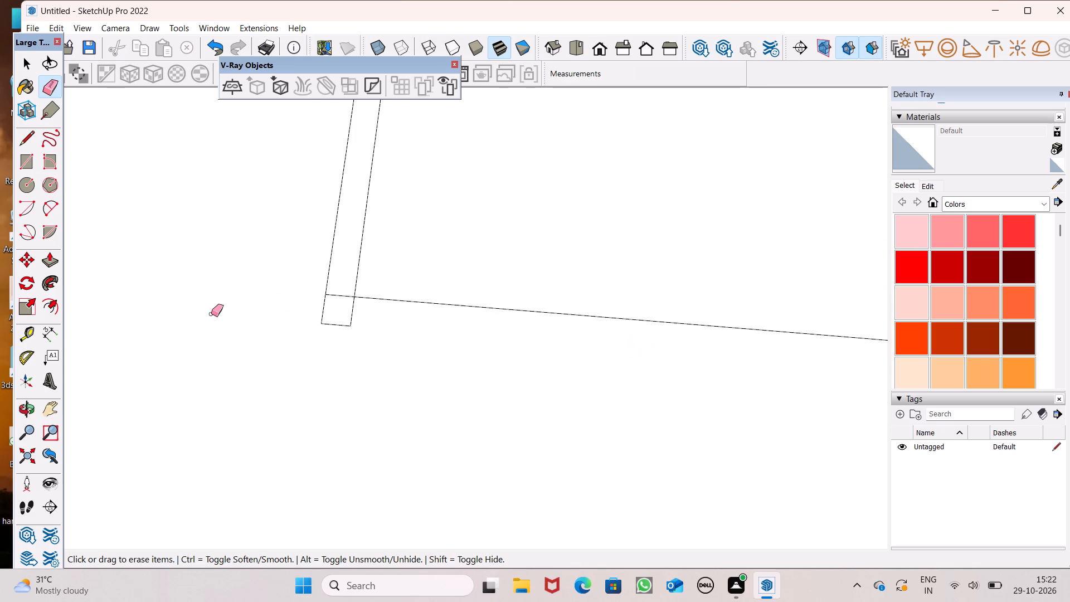
Erase the short edge crossing the long strip where the two strips meet.
{"action": "scroll", "coordinate": [216, 313], "scroll_direction": "down", "scroll_amount": 12}
{"action": "middle_click_drag", "start_coordinate": [274, 351], "coordinate": [308, 359]}
{"action": "scroll", "coordinate": [210, 308], "scroll_direction": "up", "scroll_amount": 6}
{"action": "scroll", "coordinate": [277, 361], "scroll_direction": "up", "scroll_amount": 4}
{"action": "left_click_drag", "start_coordinate": [288, 344], "coordinate": [291, 338]}
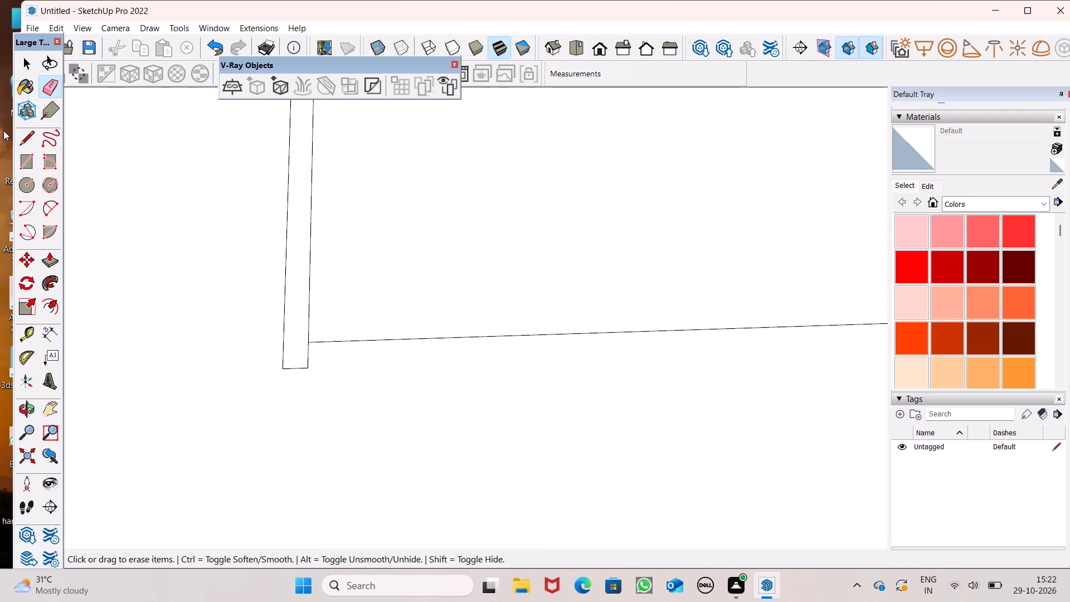
Draw a line about 21'9" long from the long strip's end corner to the rear parapet's inner edge.
{"action": "left_click", "coordinate": [26, 142]}
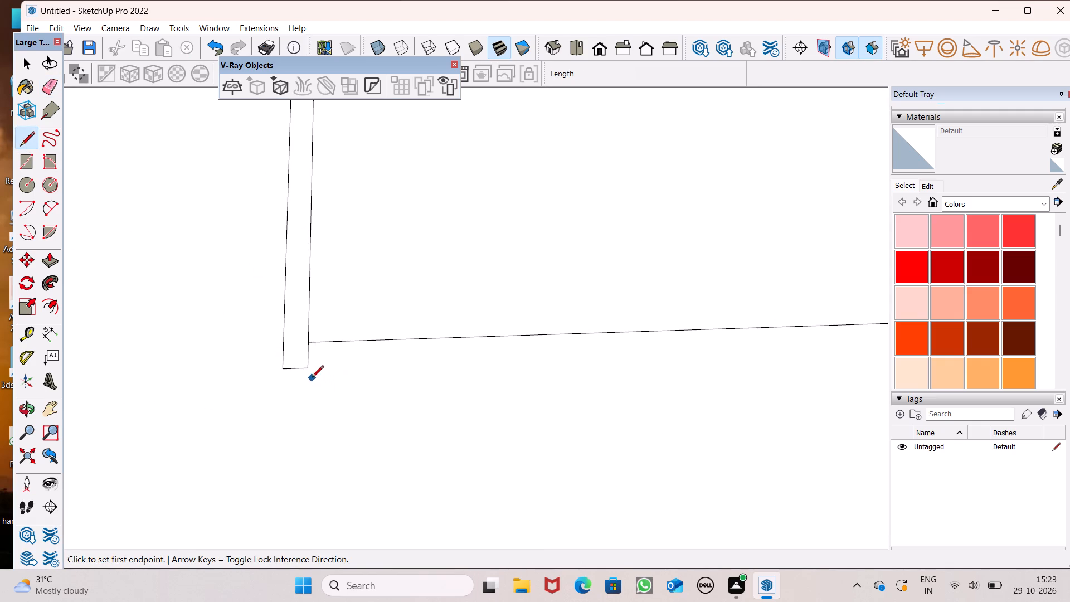
{"action": "left_click", "coordinate": [312, 368]}
{"action": "scroll", "coordinate": [420, 390], "scroll_direction": "down", "scroll_amount": 9}
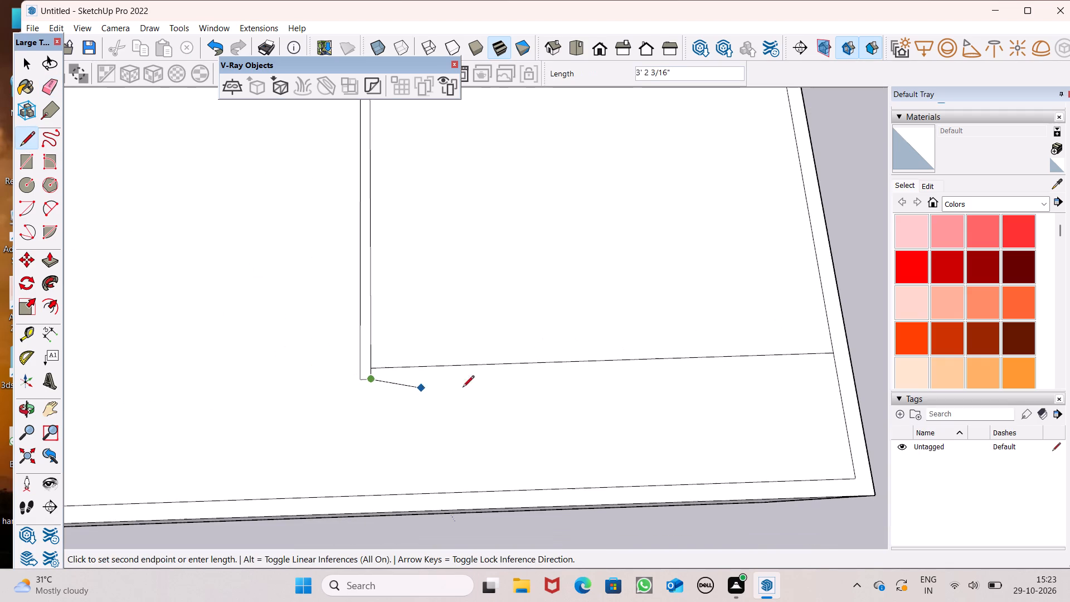
{"action": "left_click", "coordinate": [840, 368]}
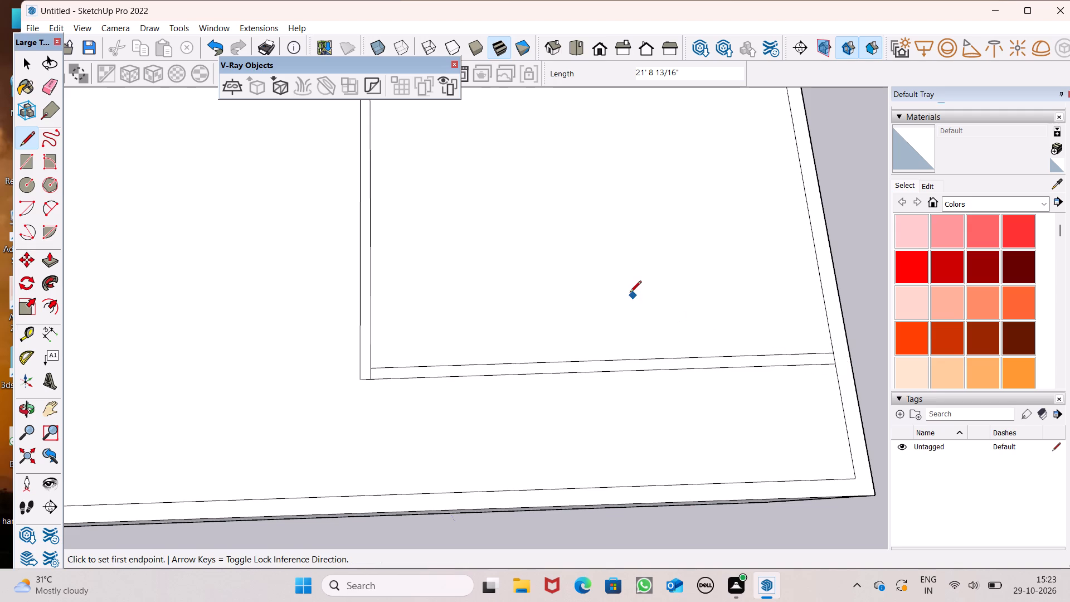
Erase the short edge still separating the two strips at their corner so they form one L-shaped face.
{"action": "left_click", "coordinate": [50, 98]}
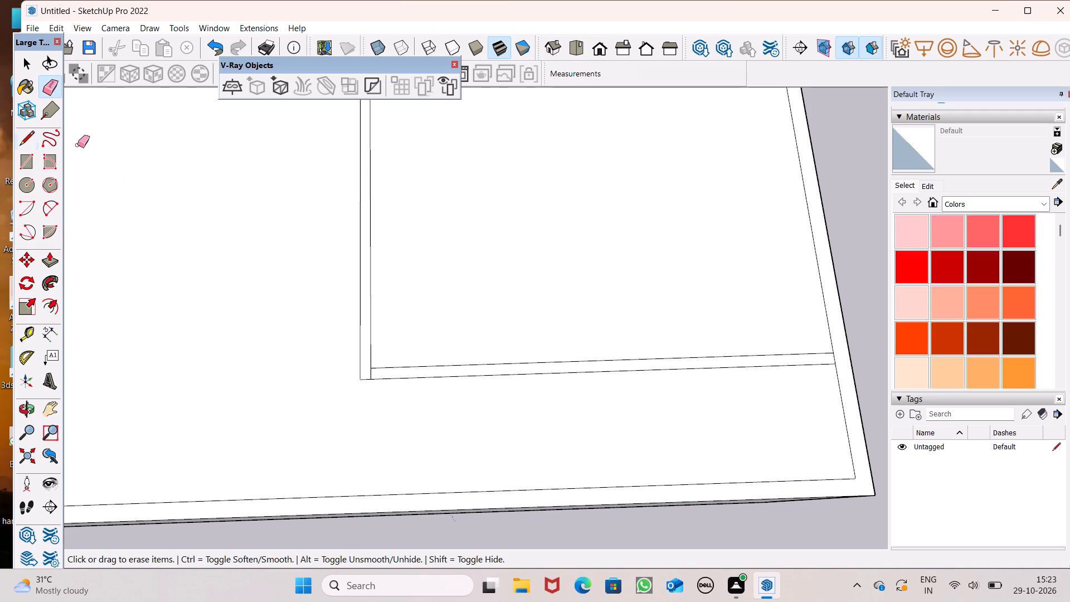
{"action": "scroll", "coordinate": [356, 382], "scroll_direction": "up", "scroll_amount": 7}
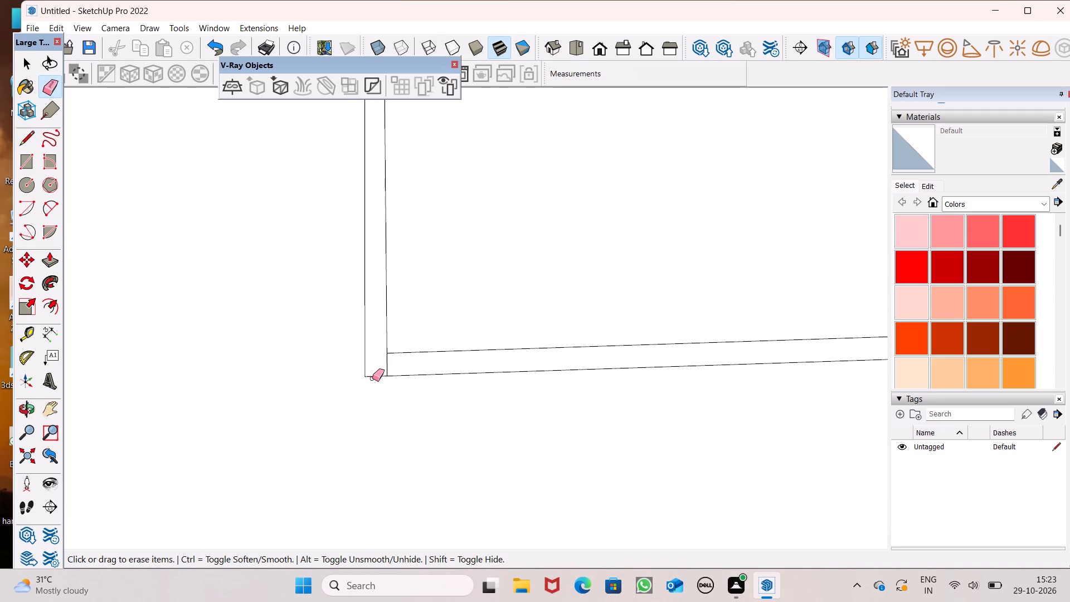
{"action": "scroll", "coordinate": [373, 378], "scroll_direction": "up", "scroll_amount": 3}
{"action": "left_click_drag", "start_coordinate": [386, 370], "coordinate": [400, 365]}
{"action": "scroll", "coordinate": [397, 421], "scroll_direction": "down", "scroll_amount": 6}
{"action": "scroll", "coordinate": [449, 468], "scroll_direction": "down", "scroll_amount": 7}
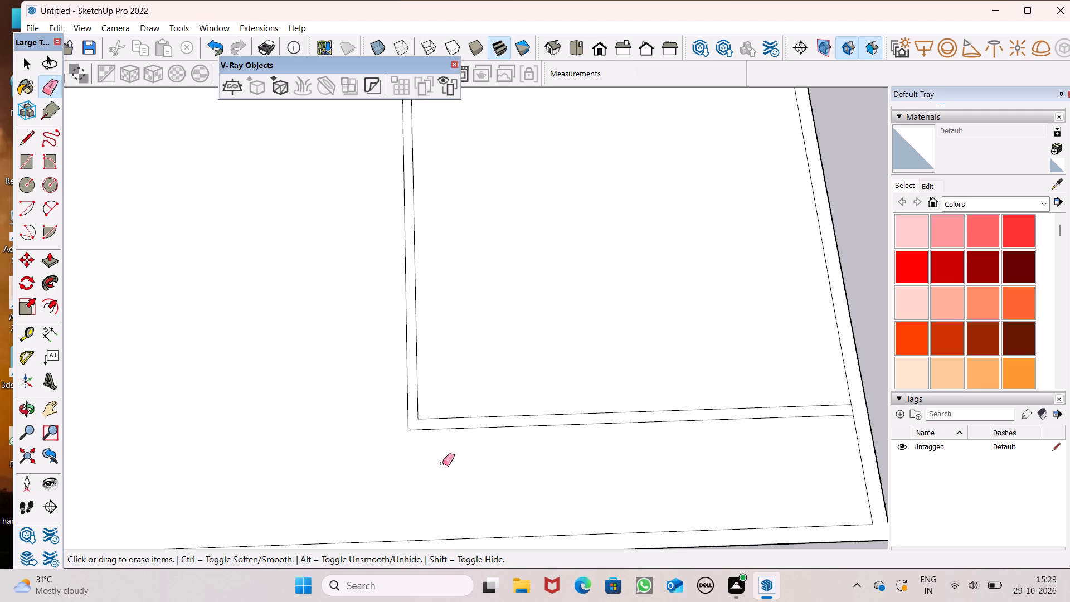
{"action": "scroll", "coordinate": [442, 463], "scroll_direction": "down", "scroll_amount": 6}
Erase the short parapet edge segment closing the end of the strip at the rear parapet.
{"action": "middle_click_drag", "start_coordinate": [509, 456], "coordinate": [512, 384]}
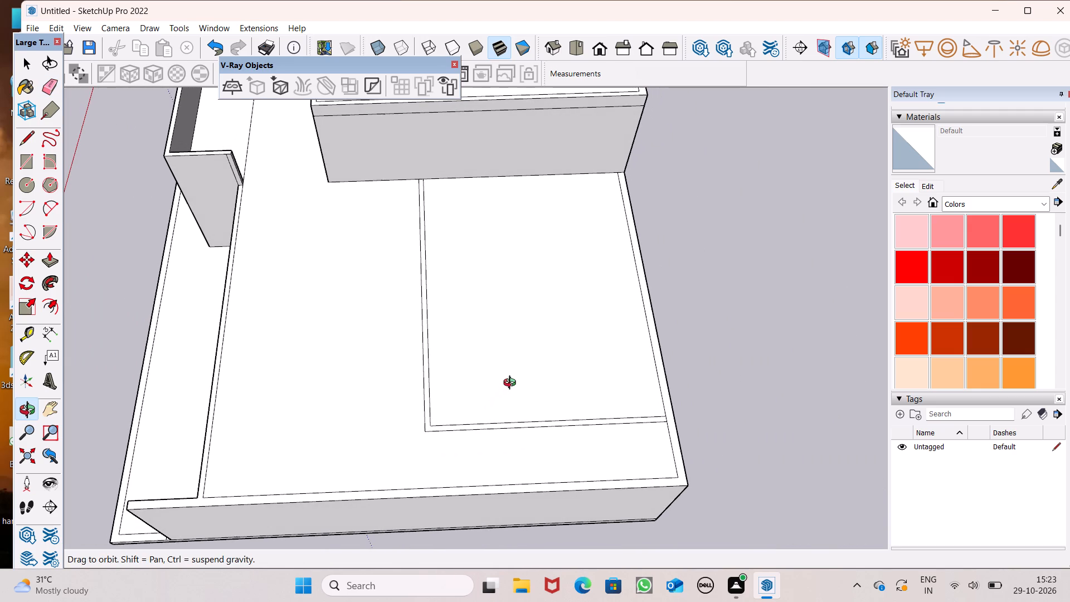
{"action": "middle_click_drag", "start_coordinate": [512, 384], "coordinate": [626, 349]}
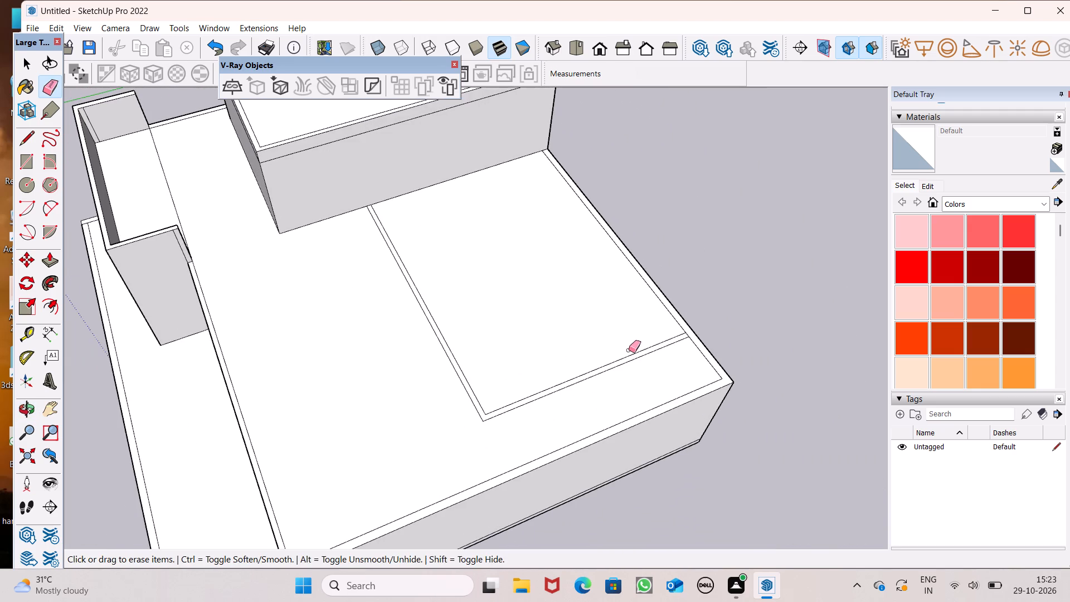
{"action": "scroll", "coordinate": [631, 360], "scroll_direction": "down", "scroll_amount": 3}
{"action": "middle_click_drag", "start_coordinate": [654, 389], "coordinate": [777, 334]}
{"action": "scroll", "coordinate": [474, 381], "scroll_direction": "down", "scroll_amount": 1}
{"action": "middle_click_drag", "start_coordinate": [573, 421], "coordinate": [582, 404]}
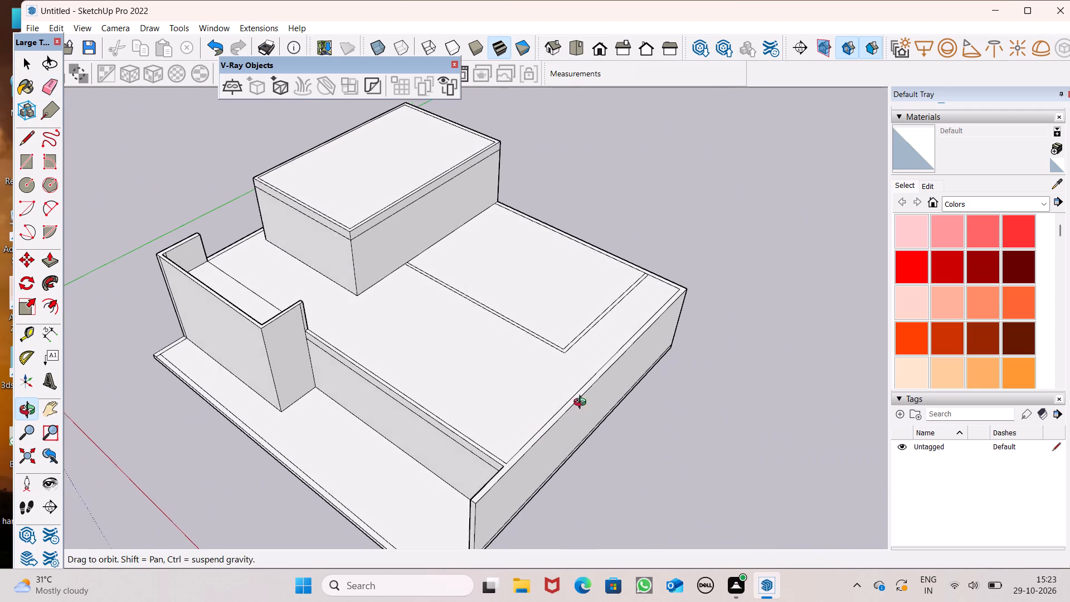
{"action": "middle_click_drag", "start_coordinate": [582, 404], "coordinate": [678, 326]}
{"action": "scroll", "coordinate": [612, 238], "scroll_direction": "up", "scroll_amount": 7}
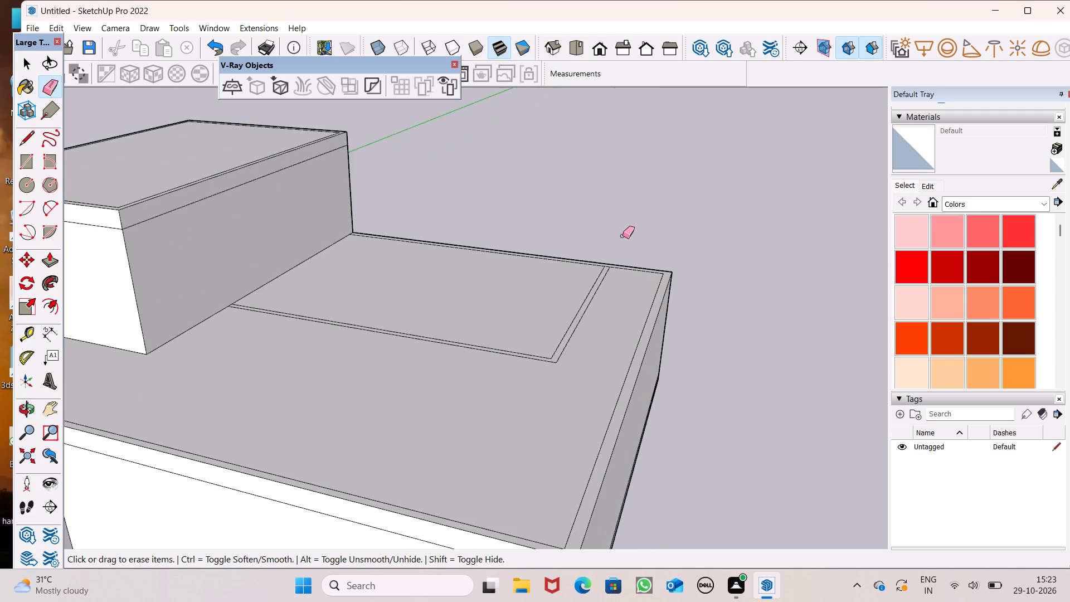
{"action": "scroll", "coordinate": [628, 239], "scroll_direction": "down", "scroll_amount": 3}
{"action": "middle_click_drag", "start_coordinate": [646, 250], "coordinate": [555, 410]}
{"action": "scroll", "coordinate": [591, 299], "scroll_direction": "up", "scroll_amount": 2}
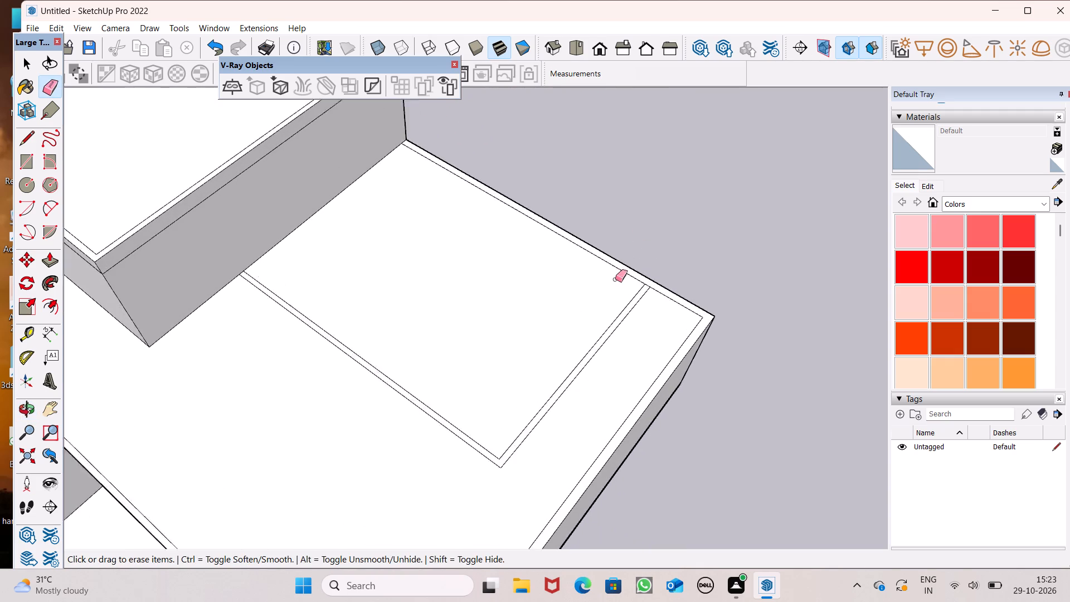
{"action": "scroll", "coordinate": [615, 279], "scroll_direction": "up", "scroll_amount": 4}
{"action": "scroll", "coordinate": [633, 285], "scroll_direction": "down", "scroll_amount": 1}
{"action": "scroll", "coordinate": [633, 285], "scroll_direction": "up", "scroll_amount": 10}
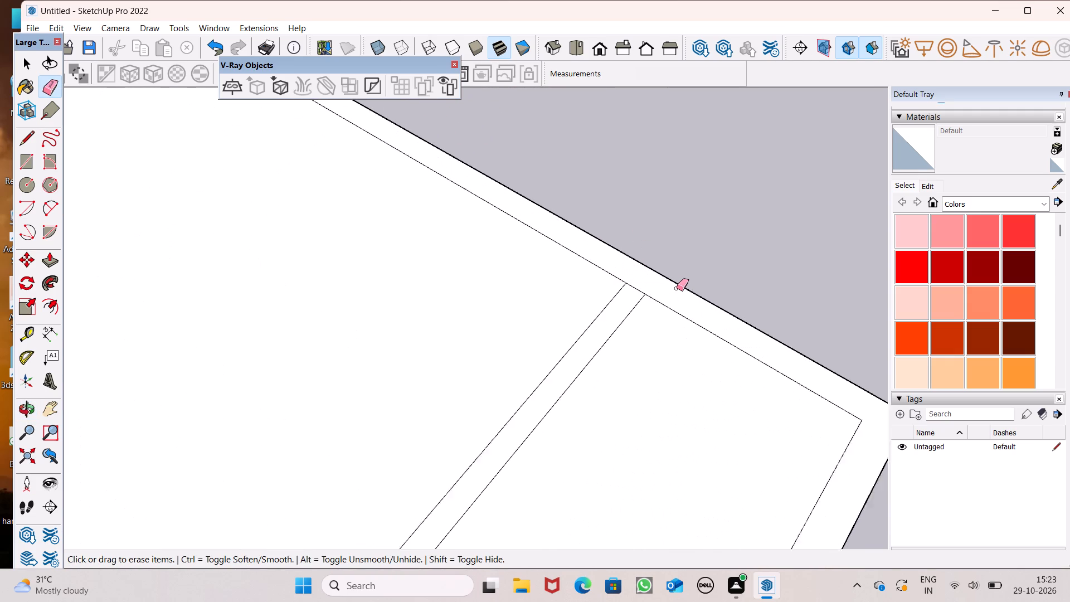
{"action": "scroll", "coordinate": [677, 288], "scroll_direction": "up", "scroll_amount": 3}
{"action": "left_click_drag", "start_coordinate": [627, 298], "coordinate": [628, 285]}
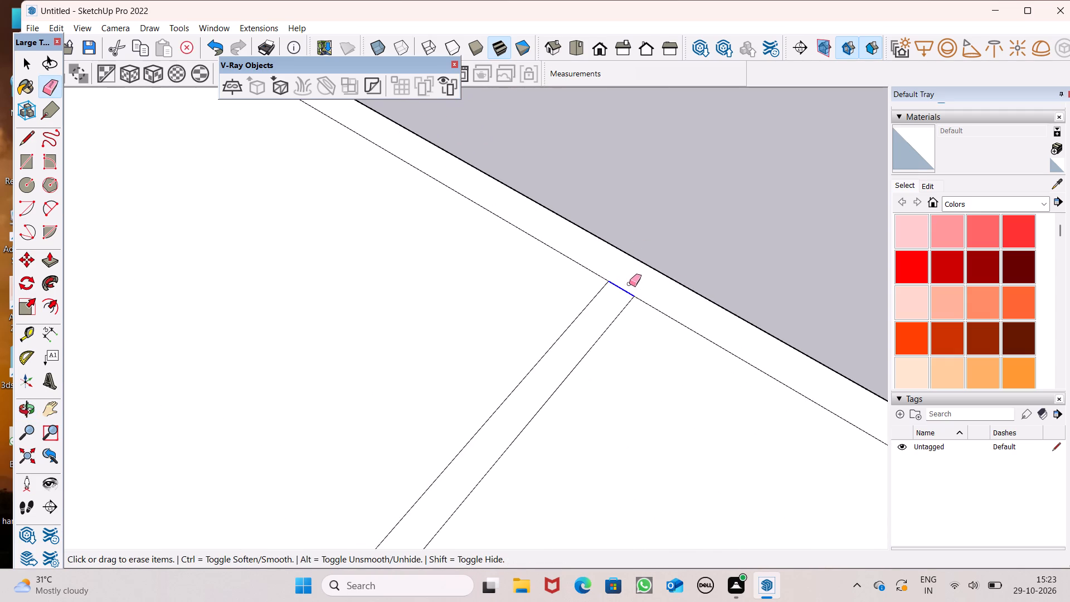
Draw a 9" line across the rear parapet top, from the strip's outer edge to the parapet's outer edge.
{"action": "left_click", "coordinate": [25, 135]}
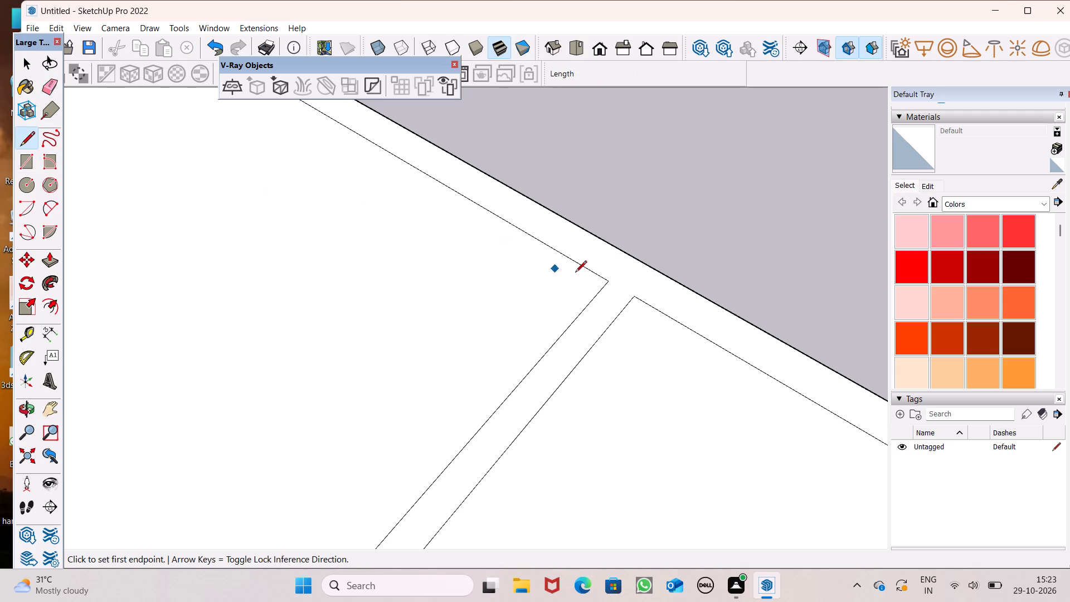
{"action": "left_click", "coordinate": [636, 296]}
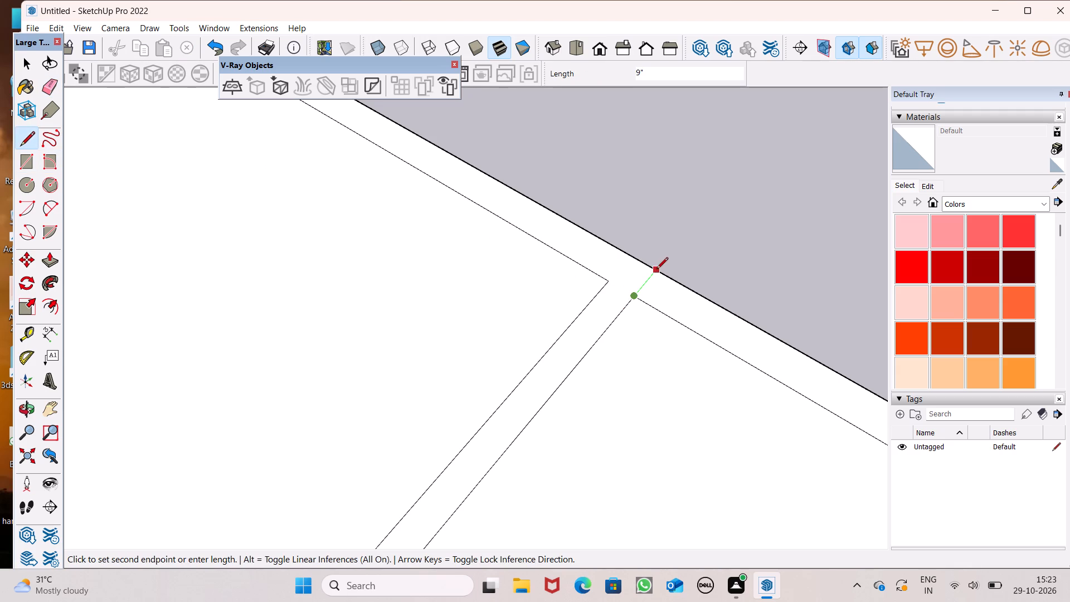
{"action": "left_click", "coordinate": [656, 268]}
{"action": "scroll", "coordinate": [659, 219], "scroll_direction": "down", "scroll_amount": 14}
{"action": "key", "text": "space"}
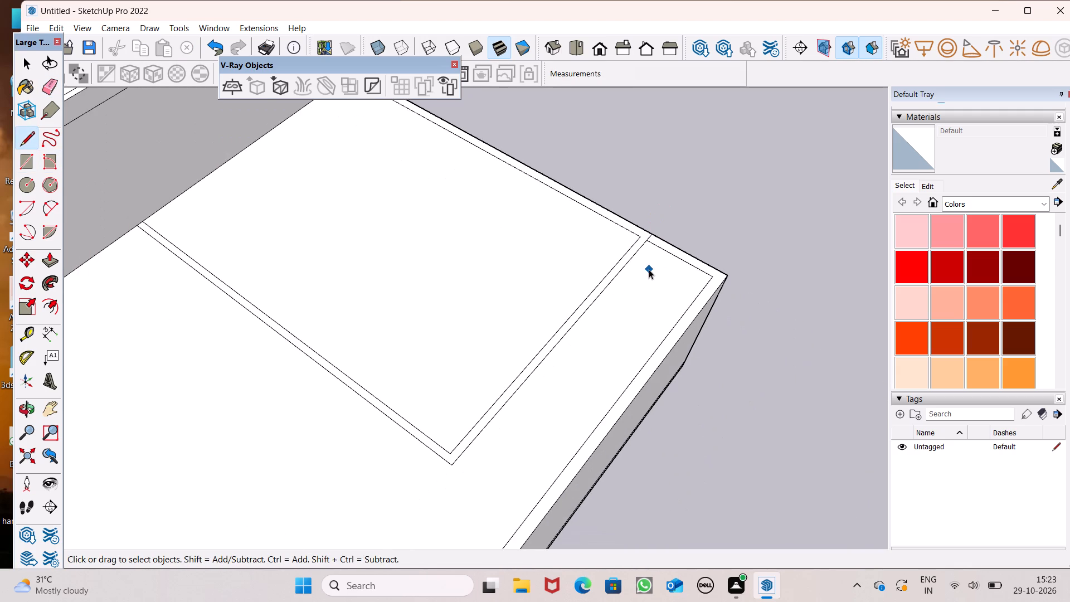
Push/Pull the connected strip and rear parapet face up 10' to form the walls of a second rooftop room.
{"action": "scroll", "coordinate": [649, 269], "scroll_direction": "down", "scroll_amount": 6}
{"action": "middle_click_drag", "start_coordinate": [598, 308], "coordinate": [674, 274]}
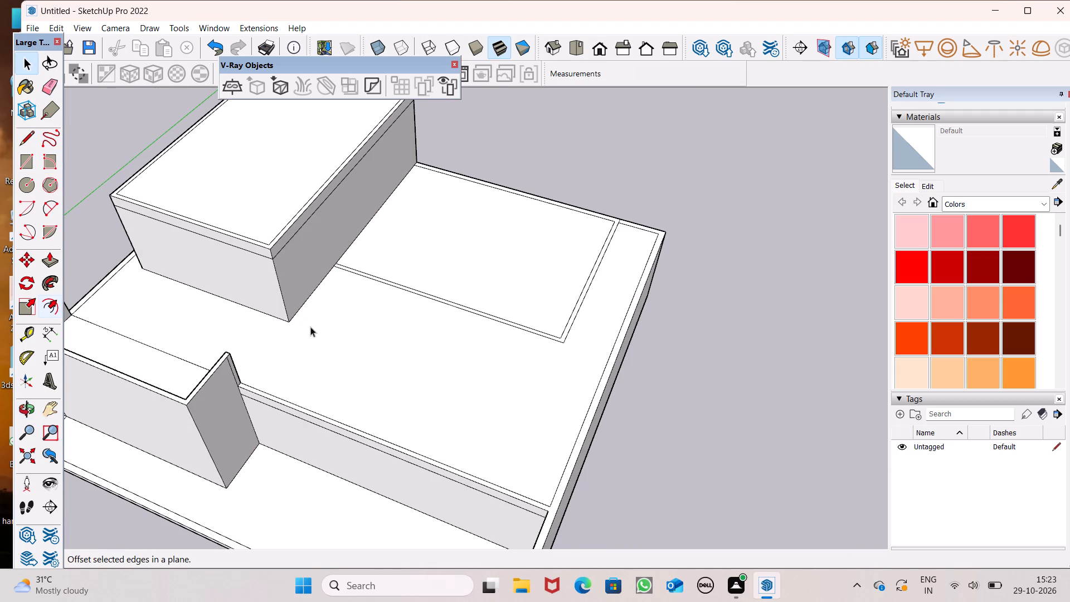
{"action": "left_click", "coordinate": [58, 258]}
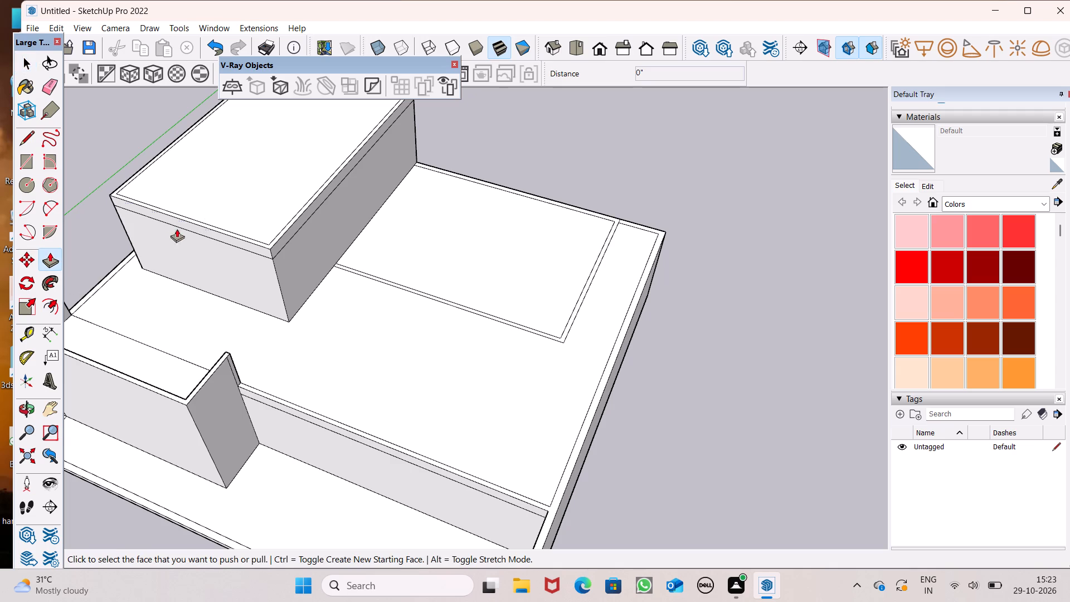
{"action": "scroll", "coordinate": [245, 181], "scroll_direction": "up", "scroll_amount": 6}
{"action": "scroll", "coordinate": [415, 321], "scroll_direction": "up", "scroll_amount": 4}
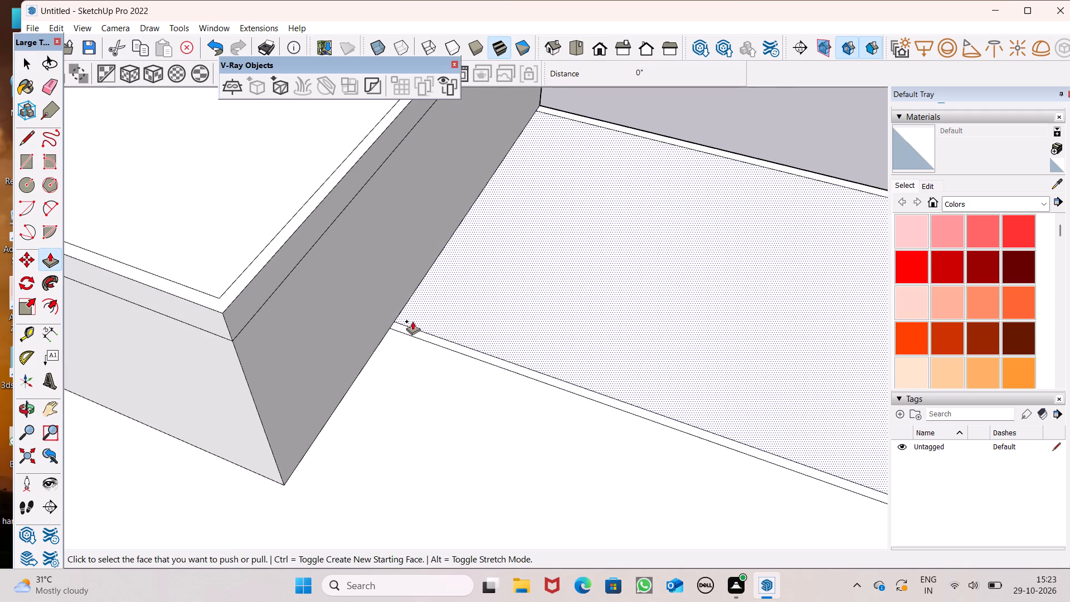
{"action": "left_click_drag", "start_coordinate": [408, 332], "coordinate": [271, 264]}
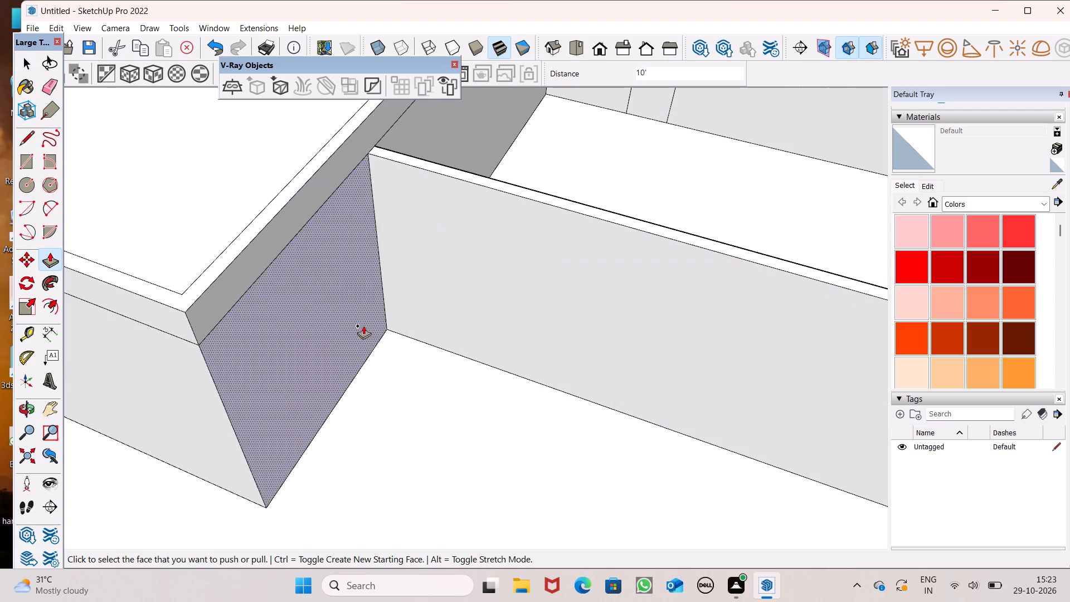
Examine the raised rooftop room walls and their junctions with the roofed room and parapet from several sides.
{"action": "scroll", "coordinate": [371, 344], "scroll_direction": "down", "scroll_amount": 4}
{"action": "middle_click_drag", "start_coordinate": [449, 400], "coordinate": [486, 336]}
{"action": "scroll", "coordinate": [461, 322], "scroll_direction": "down", "scroll_amount": 6}
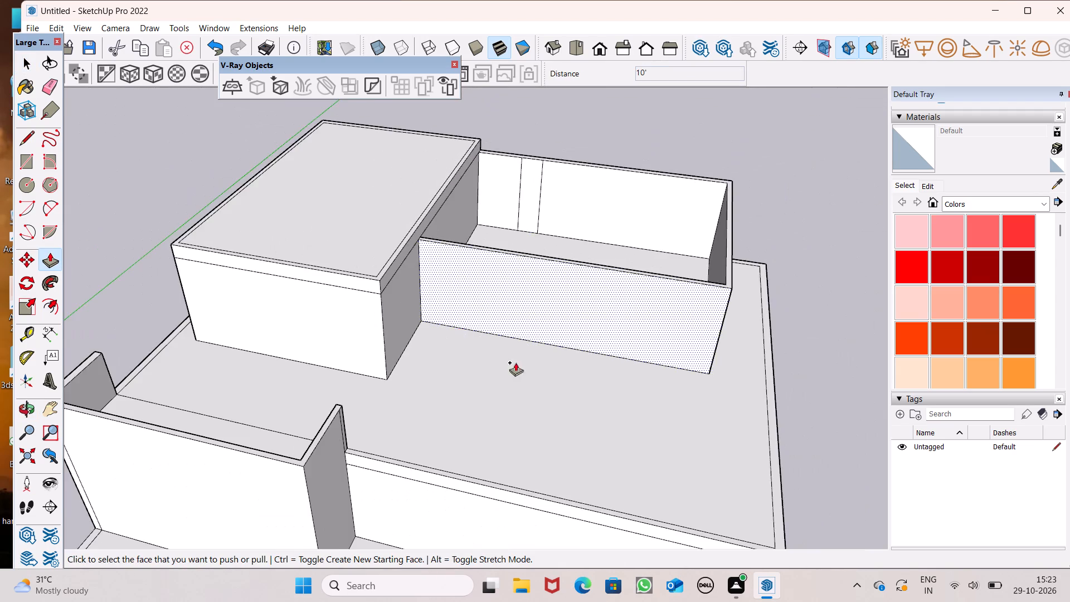
{"action": "middle_click_drag", "start_coordinate": [524, 356], "coordinate": [400, 307]}
{"action": "scroll", "coordinate": [524, 335], "scroll_direction": "up", "scroll_amount": 1}
{"action": "scroll", "coordinate": [459, 368], "scroll_direction": "down", "scroll_amount": 2}
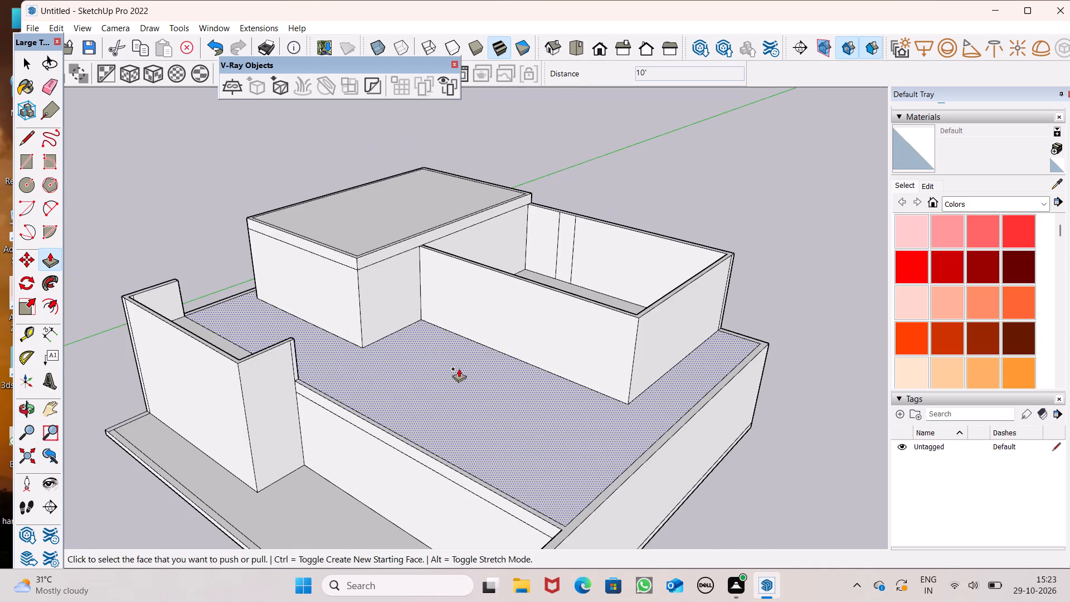
{"action": "middle_click_drag", "start_coordinate": [452, 374], "coordinate": [468, 389]}
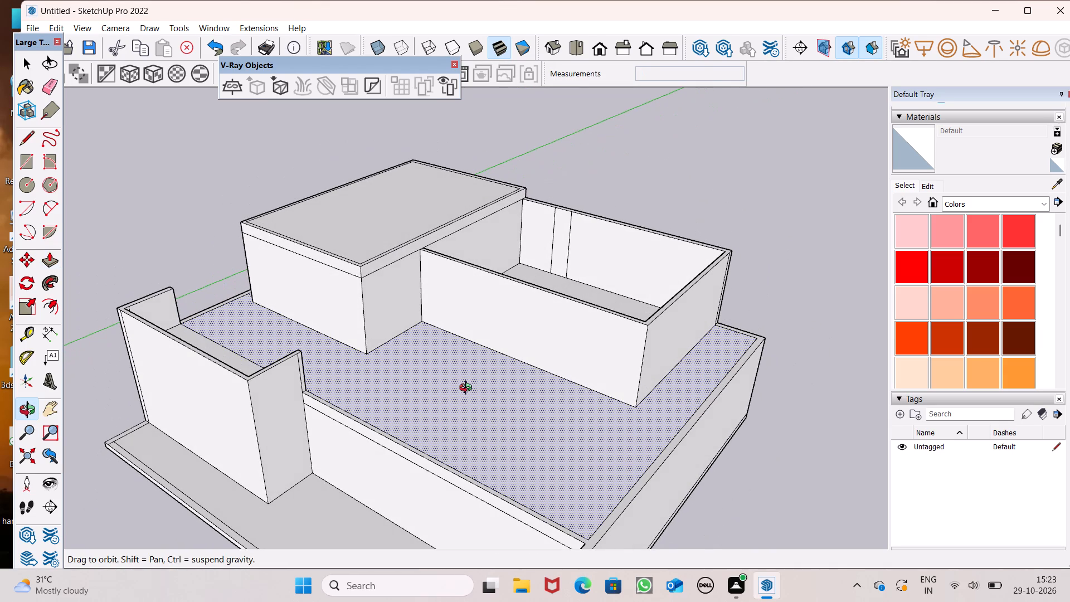
{"action": "middle_click_drag", "start_coordinate": [468, 389], "coordinate": [133, 436]}
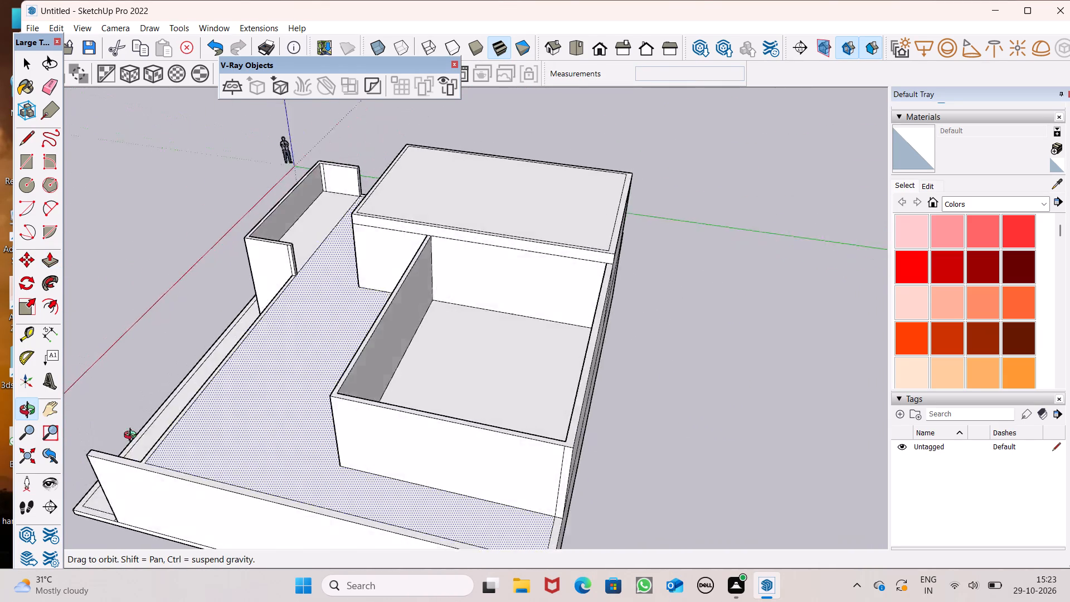
Erase the two leftover vertical edges on the inner face of the second rooftop room's outer side wall.
{"action": "middle_click_drag", "start_coordinate": [133, 436], "coordinate": [242, 425]}
{"action": "left_click", "coordinate": [49, 93]}
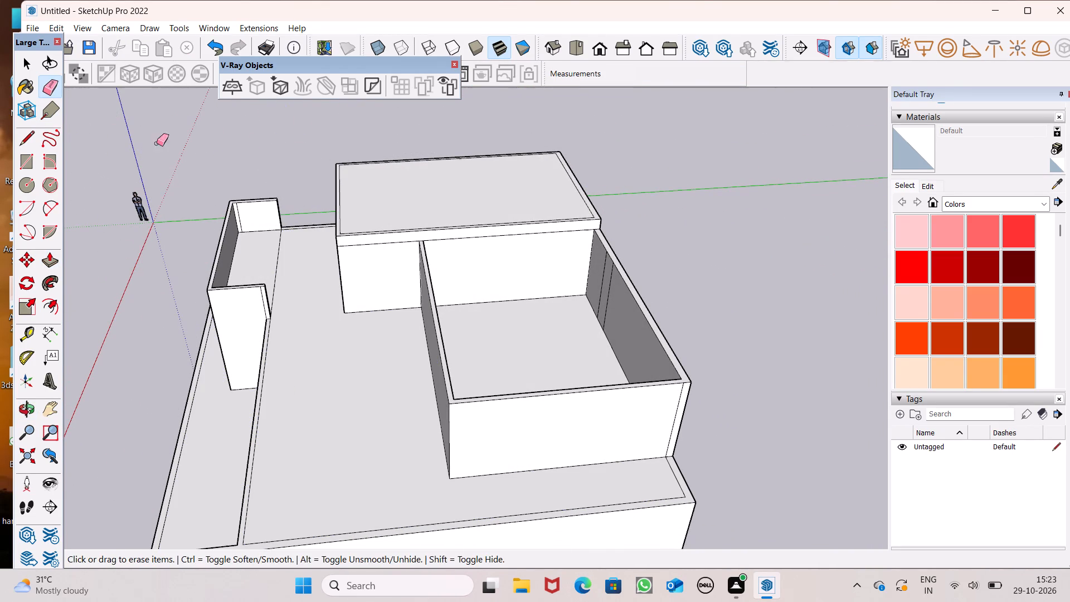
{"action": "middle_click_drag", "start_coordinate": [625, 340], "coordinate": [698, 339]}
{"action": "scroll", "coordinate": [678, 313], "scroll_direction": "up", "scroll_amount": 4}
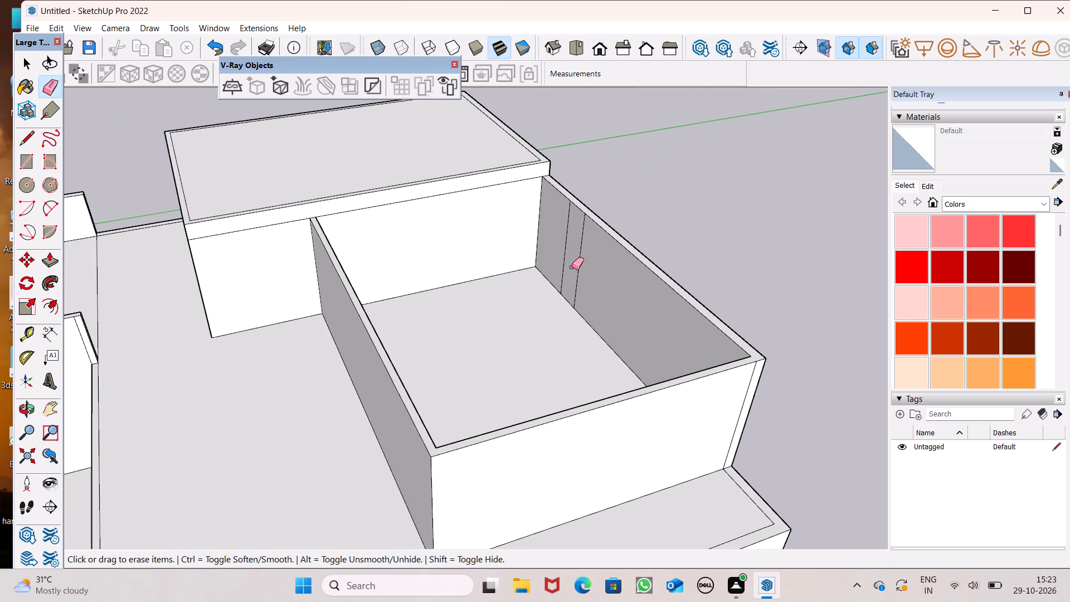
{"action": "left_click_drag", "start_coordinate": [571, 266], "coordinate": [582, 263]}
Examine the whole building and the second rooftop room's walls beside the roofed room from several sides.
{"action": "scroll", "coordinate": [582, 269], "scroll_direction": "down", "scroll_amount": 4}
{"action": "middle_click_drag", "start_coordinate": [566, 313], "coordinate": [401, 335]}
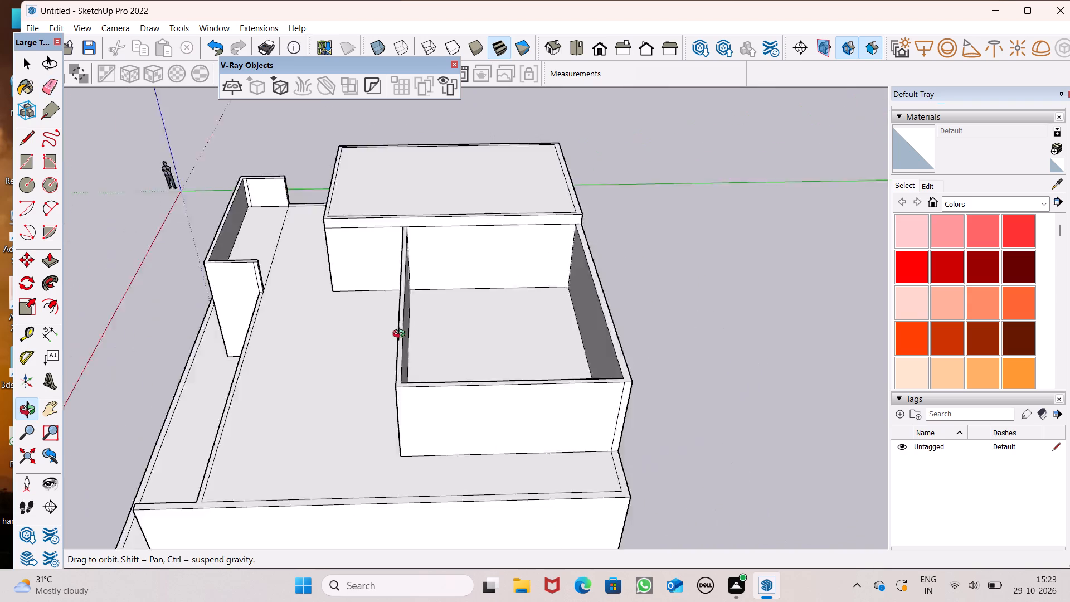
{"action": "middle_click_drag", "start_coordinate": [401, 335], "coordinate": [708, 241]}
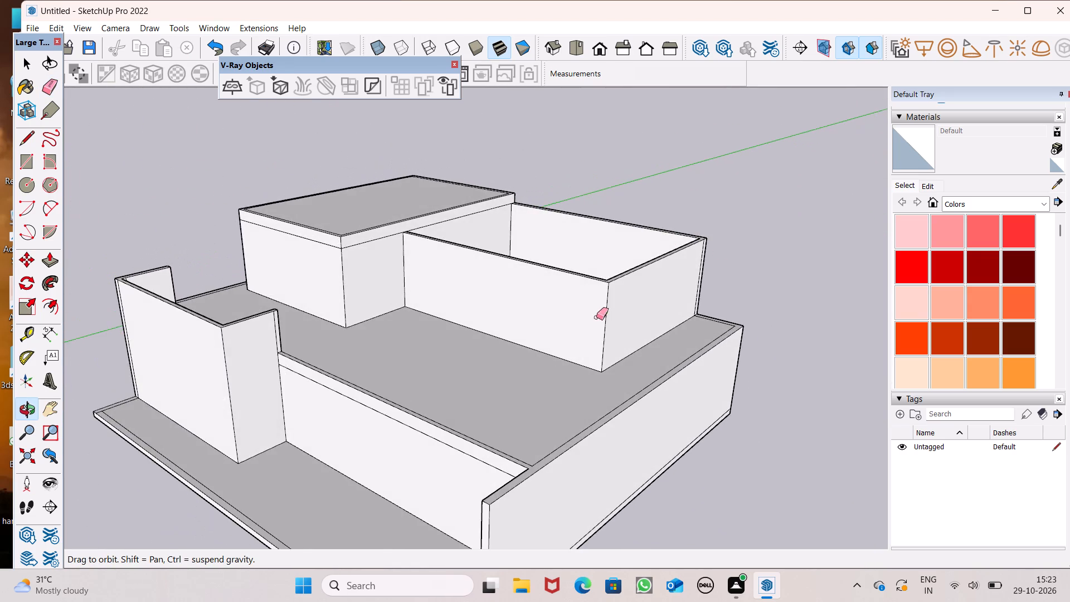
{"action": "middle_click_drag", "start_coordinate": [597, 317], "coordinate": [786, 280]}
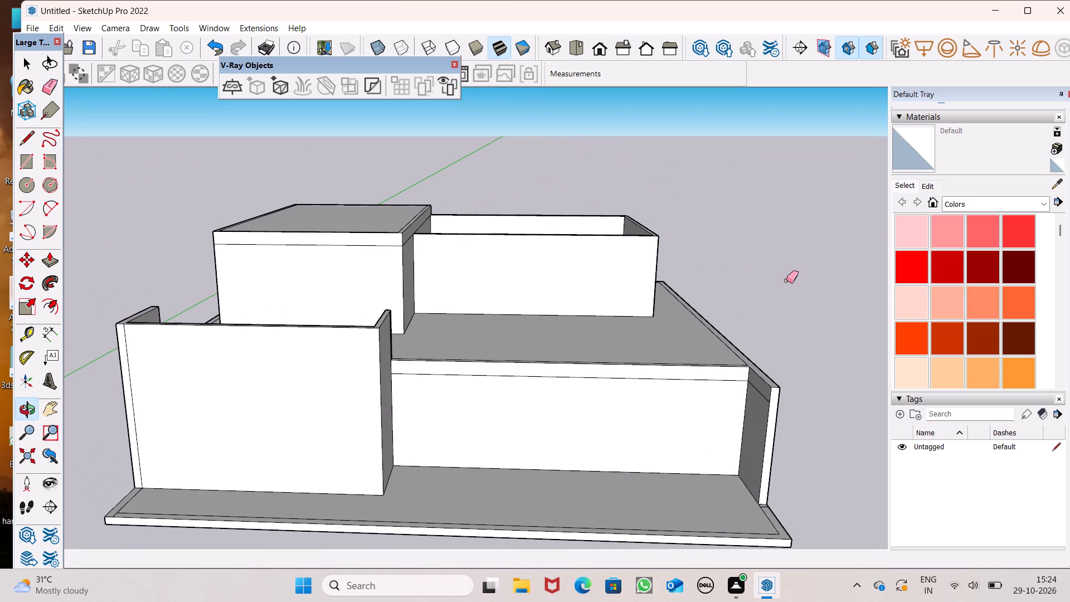
{"action": "scroll", "coordinate": [736, 297], "scroll_direction": "down", "scroll_amount": 1}
{"action": "middle_click_drag", "start_coordinate": [632, 386], "coordinate": [642, 381]}
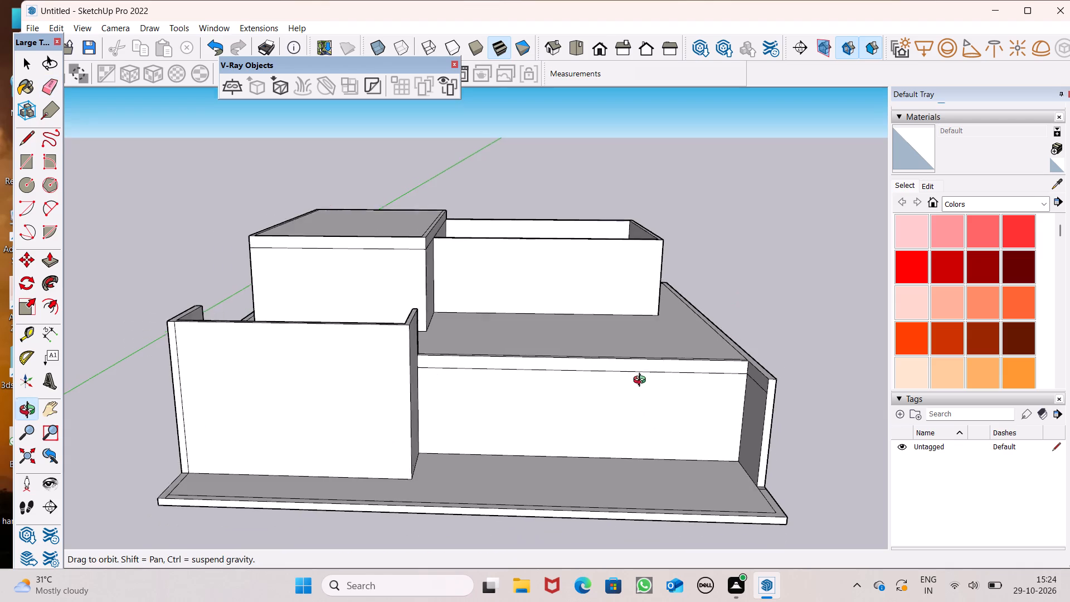
{"action": "middle_click_drag", "start_coordinate": [642, 381], "coordinate": [317, 402]}
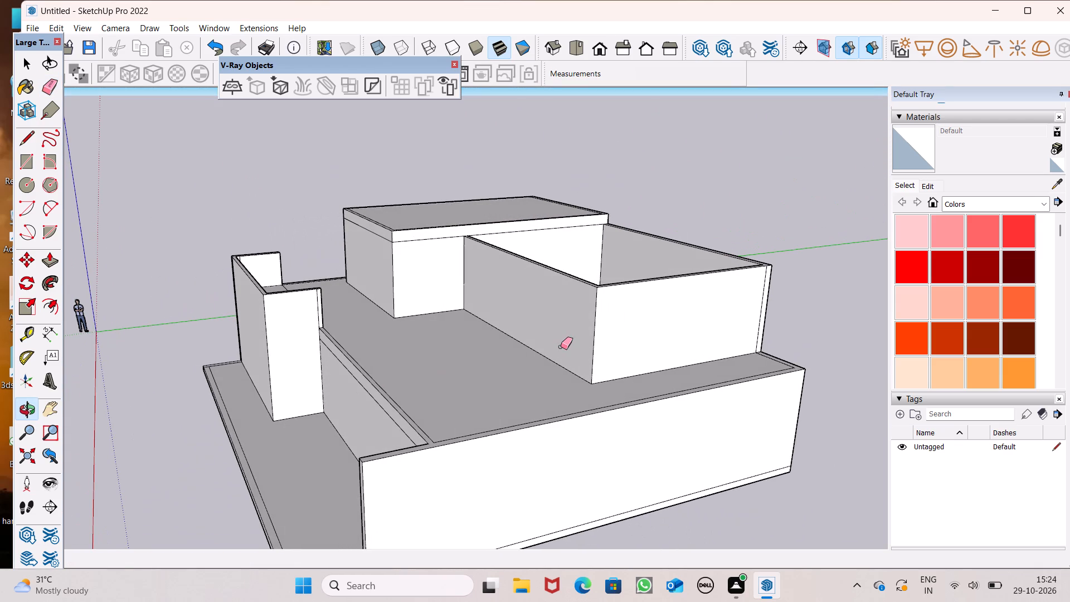
{"action": "scroll", "coordinate": [556, 346], "scroll_direction": "down", "scroll_amount": 4}
{"action": "middle_click_drag", "start_coordinate": [547, 362], "coordinate": [865, 334]}
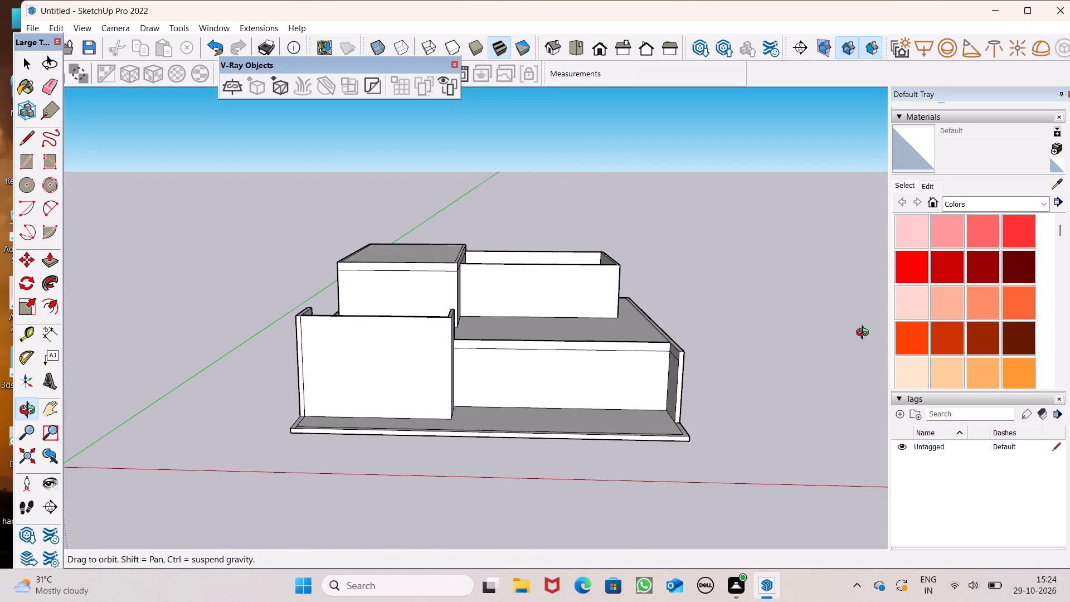
{"action": "middle_click_drag", "start_coordinate": [865, 334], "coordinate": [865, 333]}
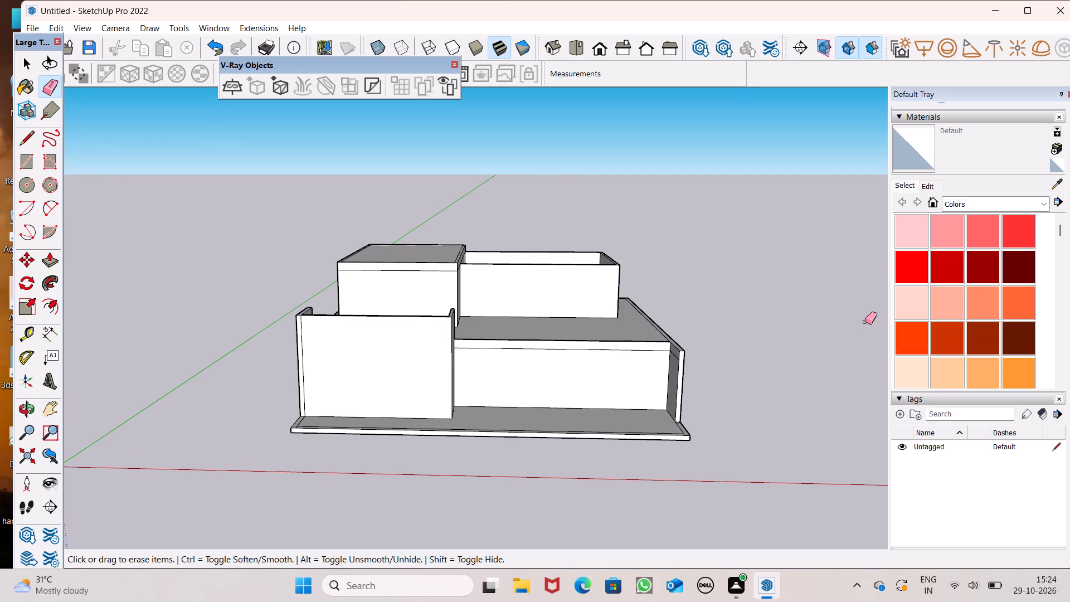
{"action": "scroll", "coordinate": [855, 321], "scroll_direction": "down", "scroll_amount": 2}
{"action": "middle_click_drag", "start_coordinate": [971, 303], "coordinate": [1059, 351]}
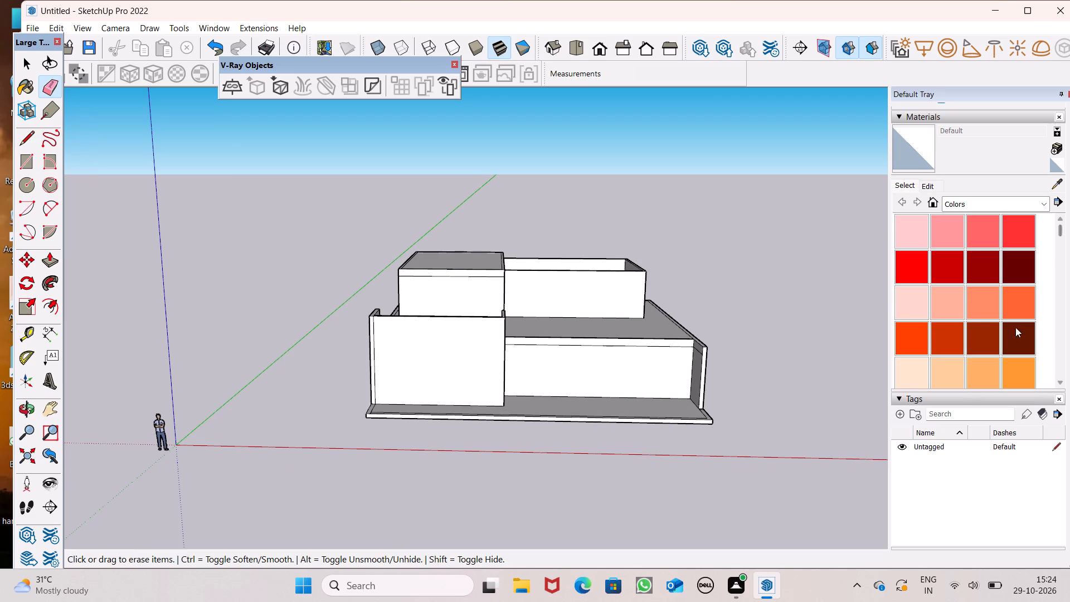
{"action": "scroll", "coordinate": [616, 244], "scroll_direction": "up", "scroll_amount": 2}
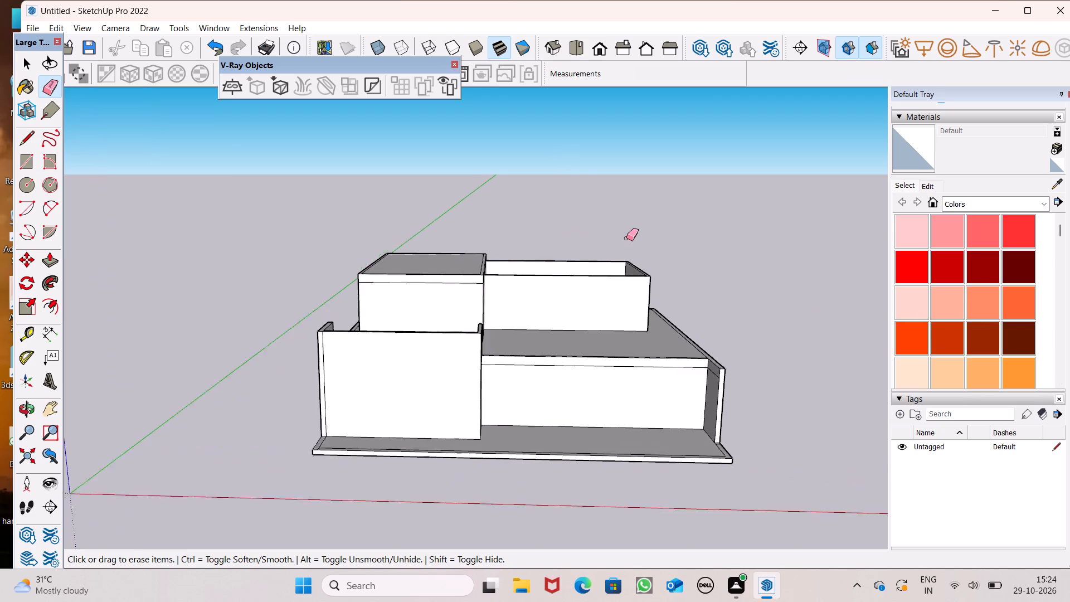
{"action": "scroll", "coordinate": [626, 238], "scroll_direction": "up", "scroll_amount": 2}
{"action": "middle_click_drag", "start_coordinate": [622, 321], "coordinate": [604, 296]}
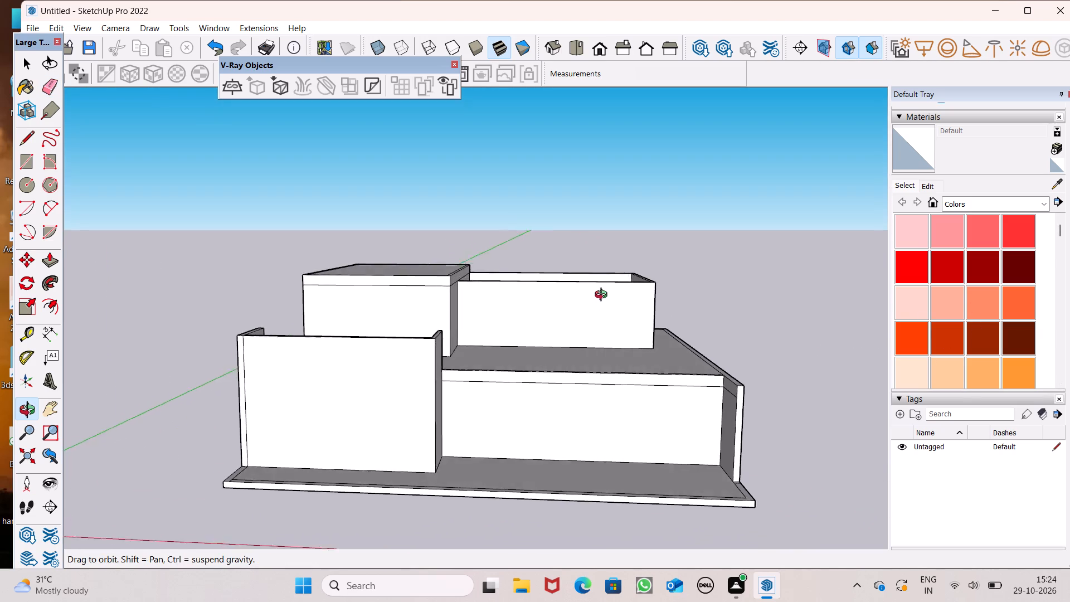
{"action": "middle_click_drag", "start_coordinate": [604, 296], "coordinate": [726, 206]}
{"action": "middle_click_drag", "start_coordinate": [654, 280], "coordinate": [315, 358]}
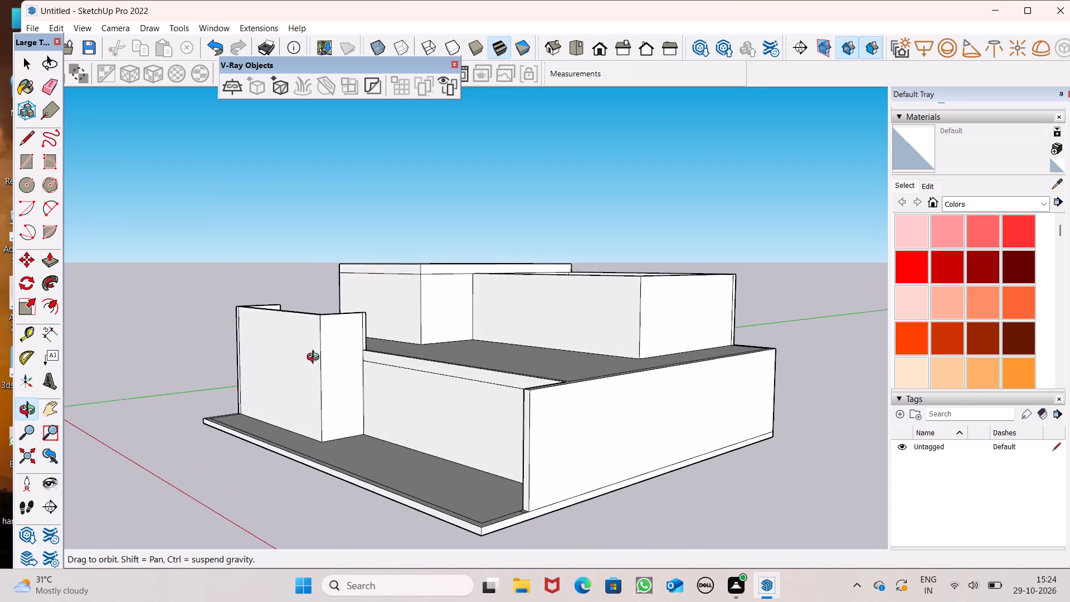
{"action": "middle_click_drag", "start_coordinate": [315, 358], "coordinate": [314, 358]}
{"action": "scroll", "coordinate": [556, 266], "scroll_direction": "down", "scroll_amount": 4}
{"action": "middle_click_drag", "start_coordinate": [562, 270], "coordinate": [708, 316]}
{"action": "scroll", "coordinate": [708, 302], "scroll_direction": "up", "scroll_amount": 1}
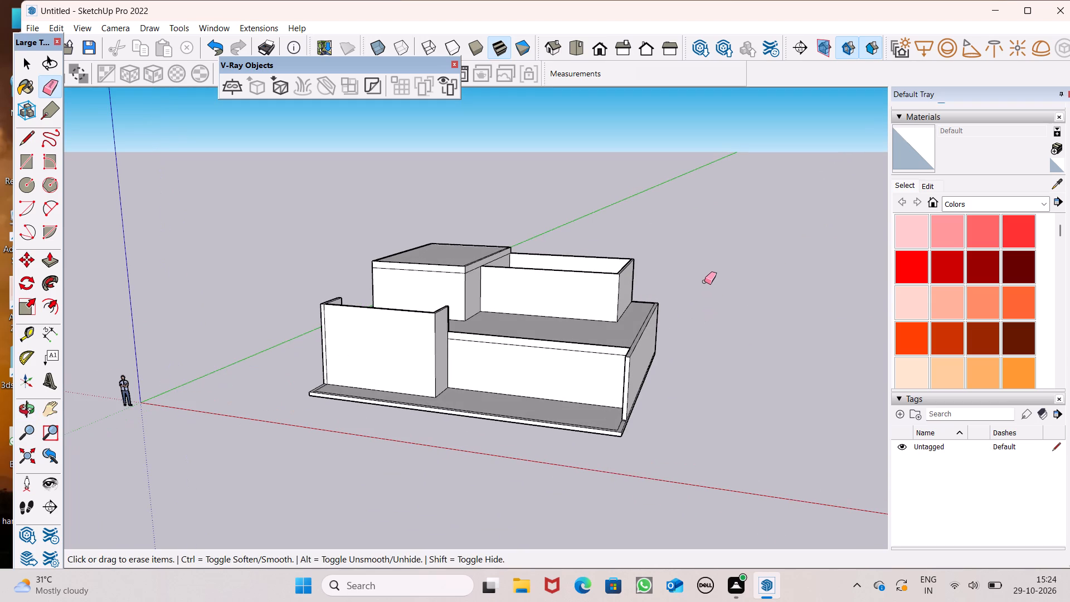
{"action": "scroll", "coordinate": [541, 259], "scroll_direction": "up", "scroll_amount": 5}
{"action": "scroll", "coordinate": [542, 247], "scroll_direction": "down", "scroll_amount": 6}
{"action": "middle_click_drag", "start_coordinate": [531, 260], "coordinate": [429, 283]}
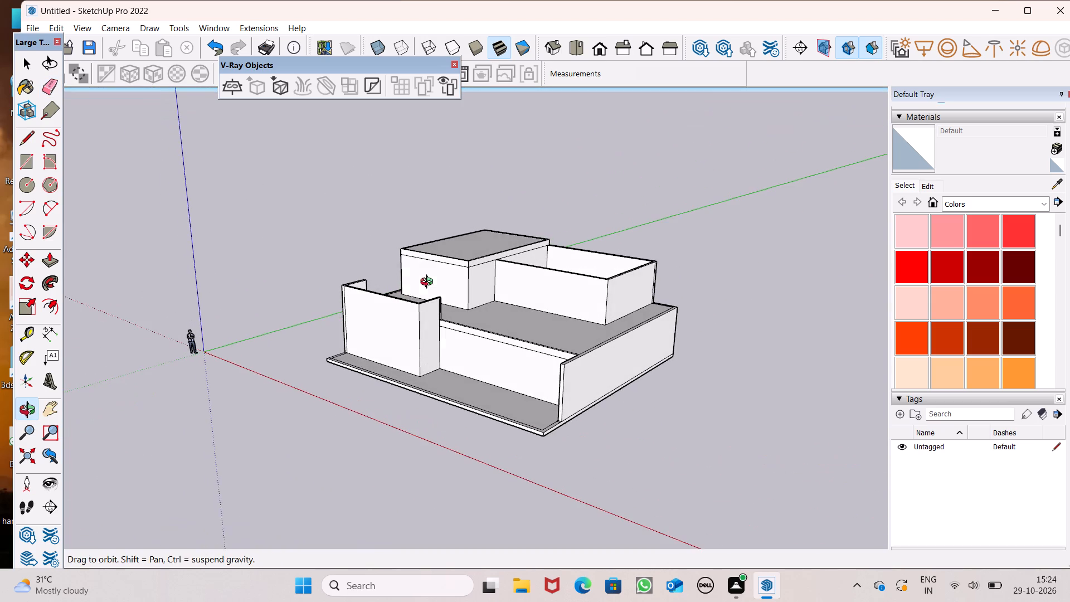
{"action": "middle_click_drag", "start_coordinate": [429, 283], "coordinate": [428, 283]}
{"action": "scroll", "coordinate": [469, 312], "scroll_direction": "down", "scroll_amount": 6}
{"action": "scroll", "coordinate": [575, 308], "scroll_direction": "up", "scroll_amount": 1}
{"action": "middle_click_drag", "start_coordinate": [573, 310], "coordinate": [468, 368]}
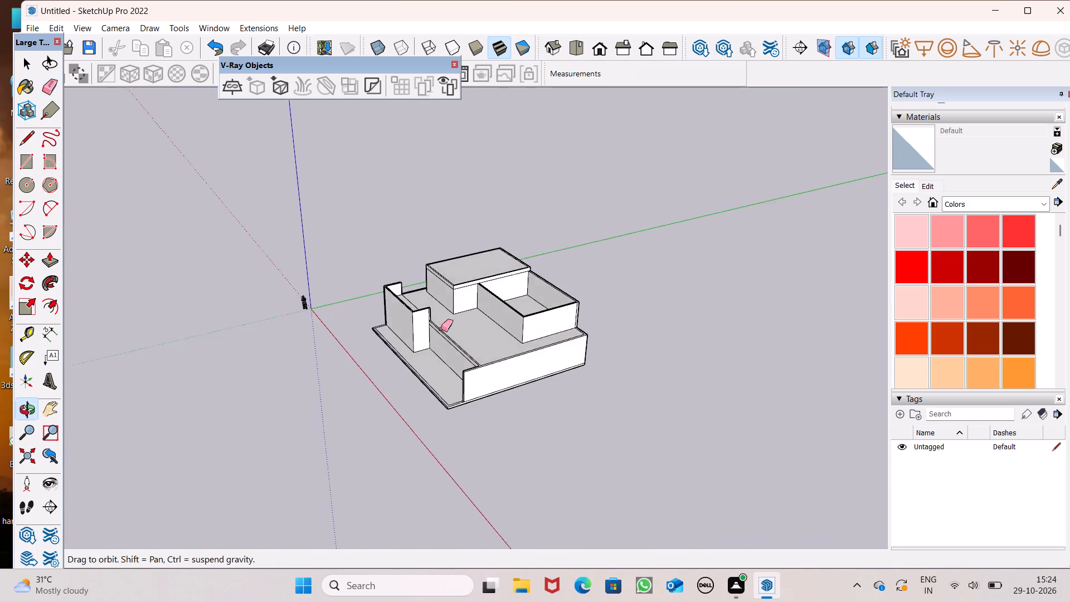
{"action": "scroll", "coordinate": [441, 326], "scroll_direction": "up", "scroll_amount": 8}
{"action": "middle_click_drag", "start_coordinate": [532, 291], "coordinate": [488, 305]}
{"action": "scroll", "coordinate": [490, 305], "scroll_direction": "up", "scroll_amount": 7}
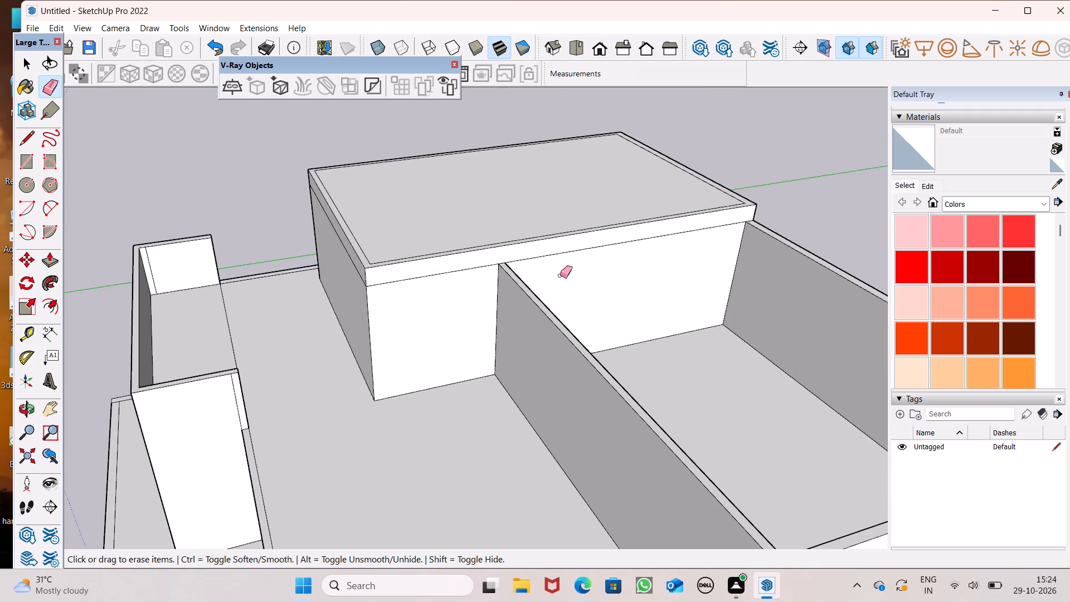
{"action": "middle_click_drag", "start_coordinate": [561, 275], "coordinate": [485, 294]}
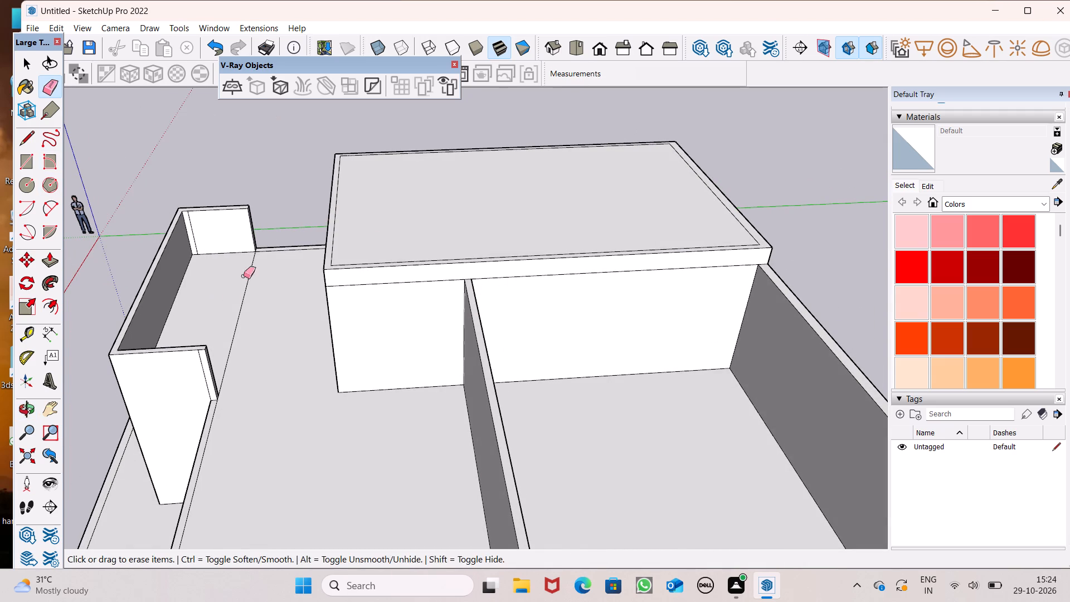
{"action": "scroll", "coordinate": [268, 247], "scroll_direction": "down", "scroll_amount": 2}
{"action": "middle_click_drag", "start_coordinate": [343, 288], "coordinate": [366, 277]}
{"action": "scroll", "coordinate": [362, 277], "scroll_direction": "up", "scroll_amount": 1}
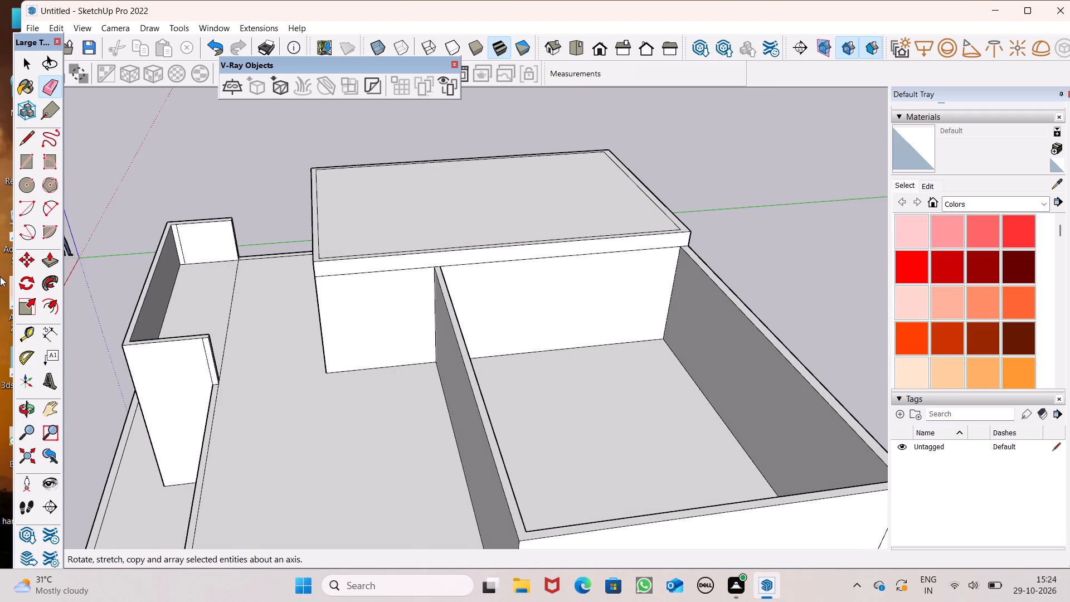
Push/Pull the second rooftop room's wall tops up 1' 5", level with the adjoining roofed room's parapet top.
{"action": "left_click", "coordinate": [60, 257]}
{"action": "scroll", "coordinate": [361, 257], "scroll_direction": "up", "scroll_amount": 7}
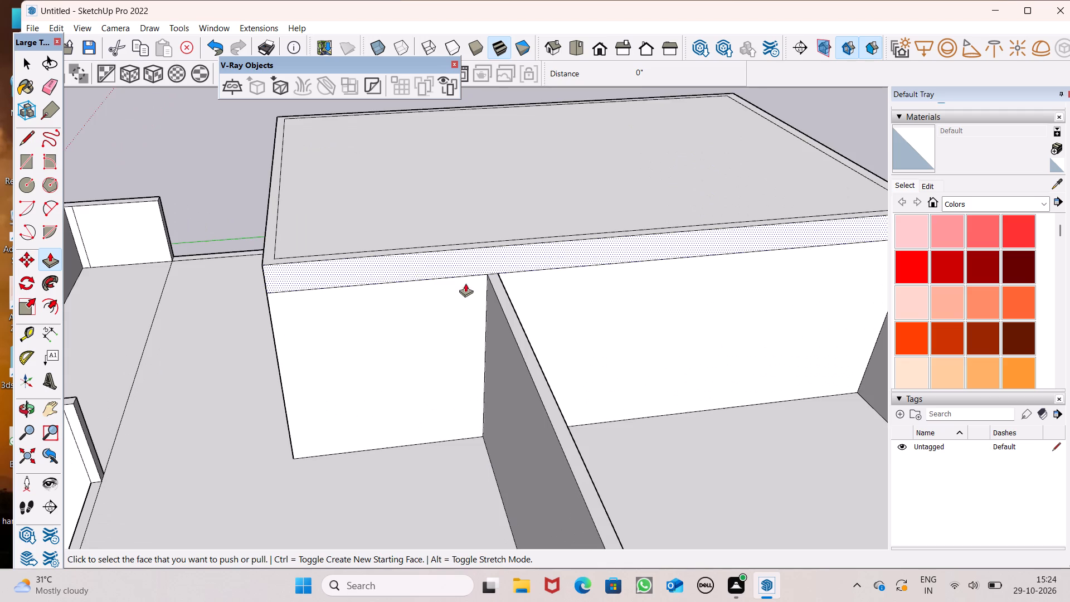
{"action": "left_click_drag", "start_coordinate": [520, 317], "coordinate": [480, 256]}
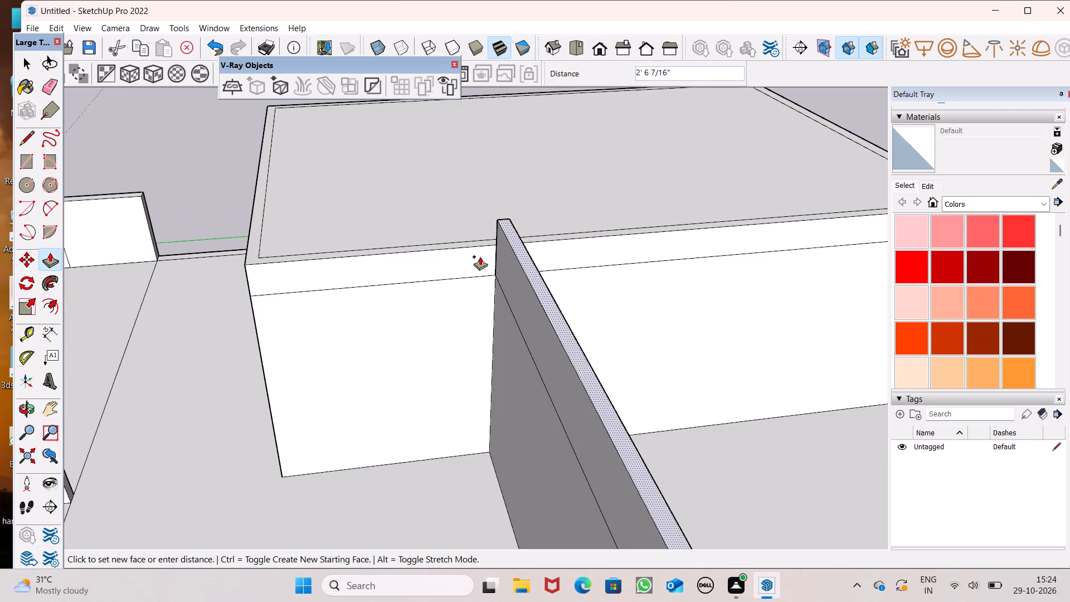
{"action": "left_click_drag", "start_coordinate": [480, 256], "coordinate": [468, 240]}
{"action": "scroll", "coordinate": [247, 251], "scroll_direction": "down", "scroll_amount": 4}
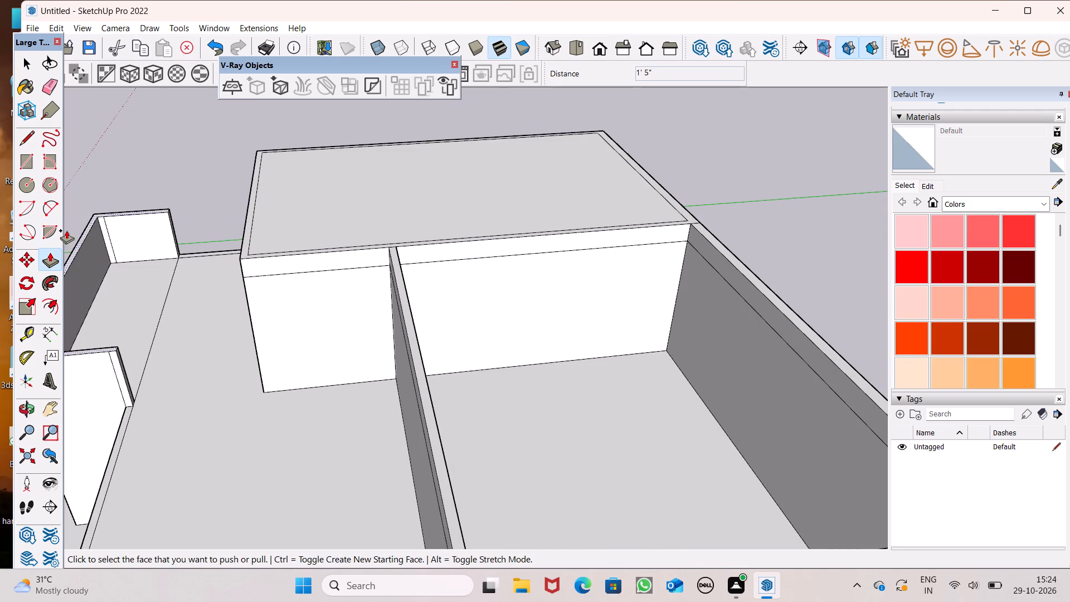
Draw a line about 7 1/4" along the inner wall-top edge near the roofed room's corner to close the open room with a roof face.
{"action": "left_click", "coordinate": [23, 139]}
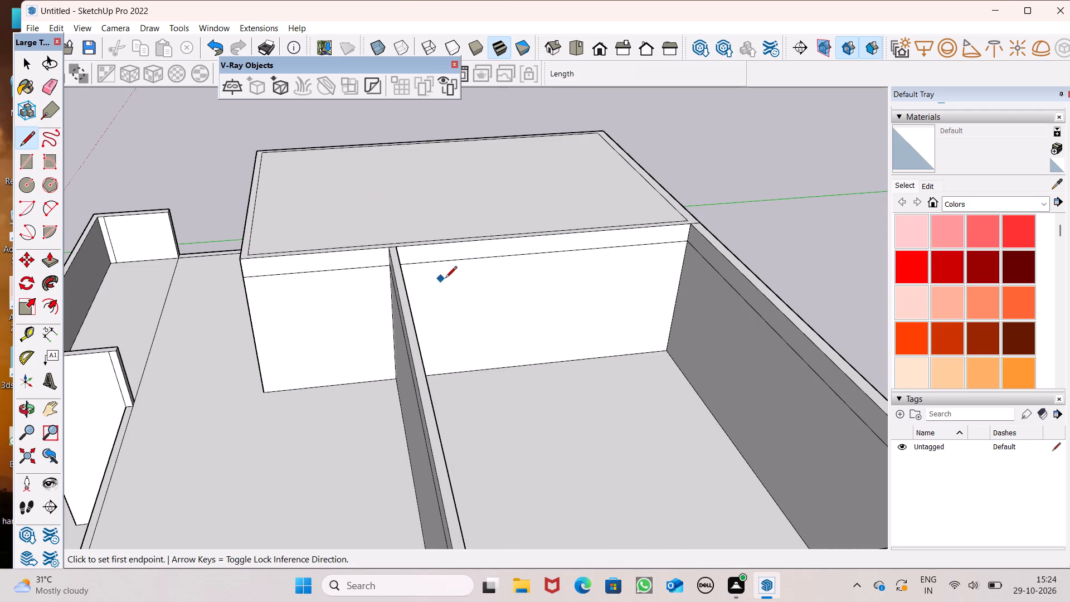
{"action": "scroll", "coordinate": [716, 232], "scroll_direction": "up", "scroll_amount": 10}
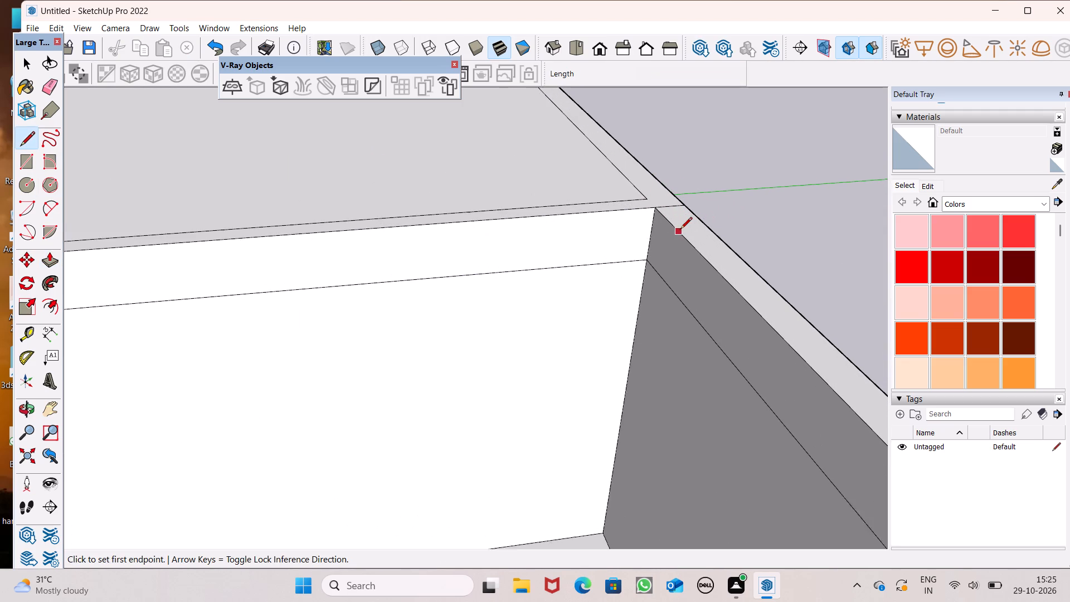
{"action": "scroll", "coordinate": [680, 230], "scroll_direction": "up", "scroll_amount": 1}
{"action": "left_click", "coordinate": [669, 221]}
{"action": "left_click", "coordinate": [677, 238]}
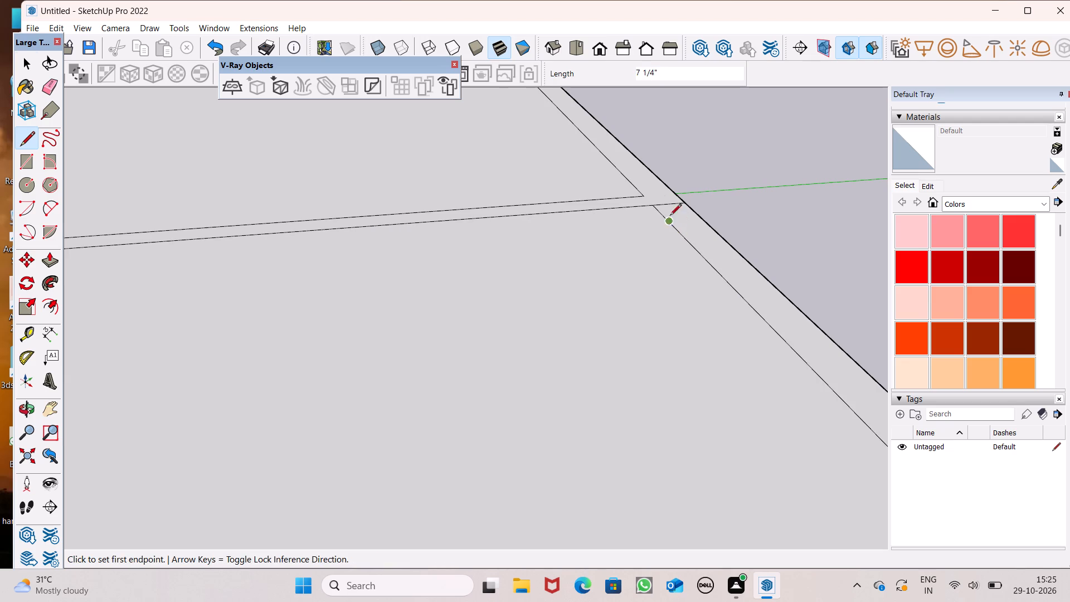
{"action": "key", "text": "space"}
Push/Pull the second rooftop room's new roof face down 6", leaving a parapet around it.
{"action": "scroll", "coordinate": [665, 196], "scroll_direction": "down", "scroll_amount": 14}
{"action": "middle_click_drag", "start_coordinate": [477, 276], "coordinate": [585, 263]}
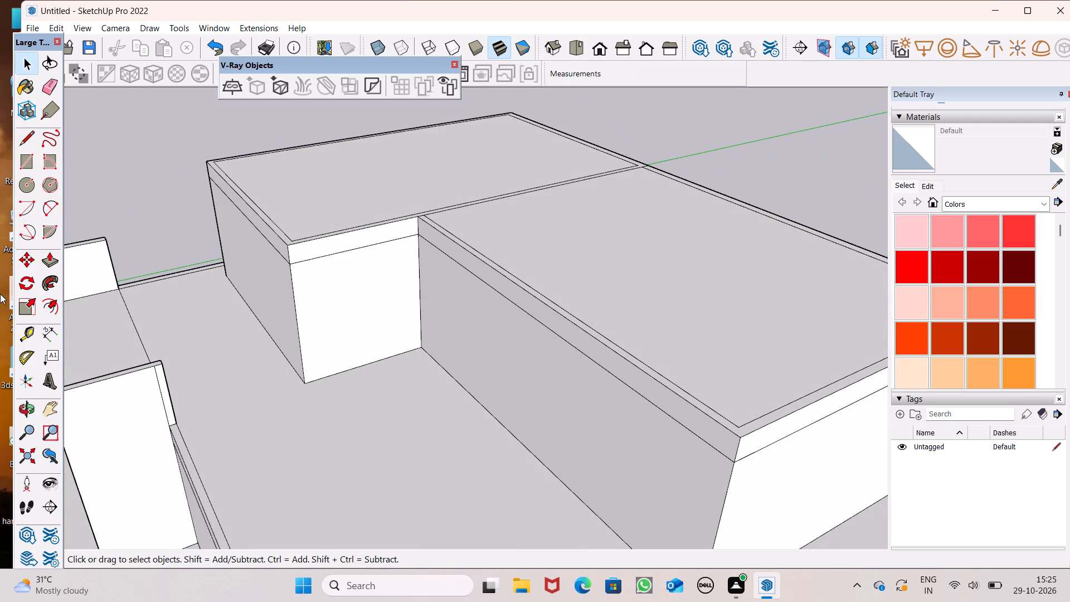
{"action": "left_click", "coordinate": [56, 265]}
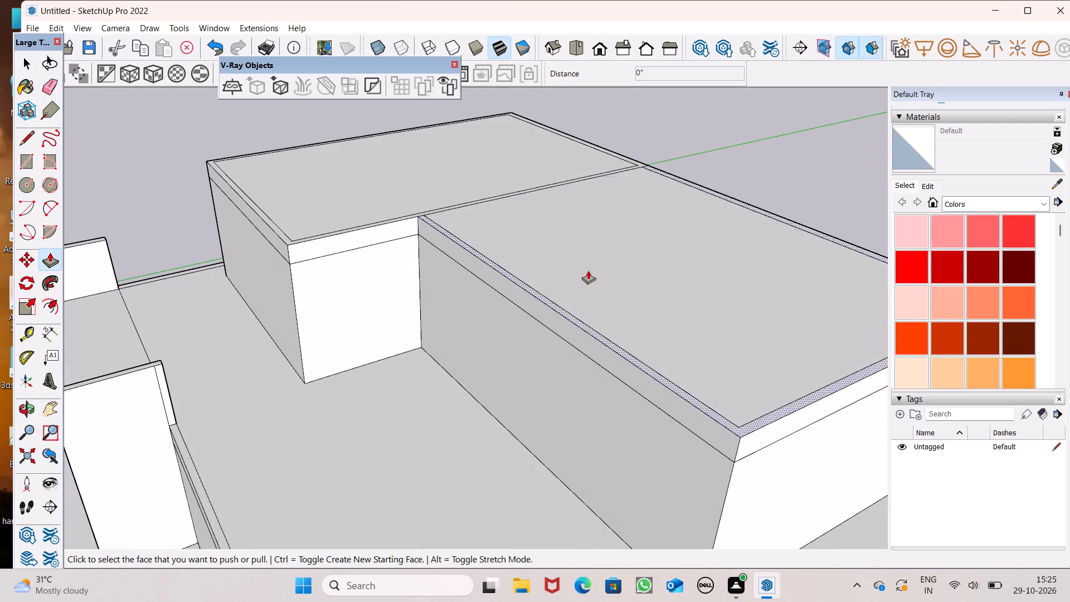
{"action": "scroll", "coordinate": [588, 270], "scroll_direction": "up", "scroll_amount": 2}
{"action": "scroll", "coordinate": [588, 270], "scroll_direction": "down", "scroll_amount": 2}
{"action": "middle_click_drag", "start_coordinate": [580, 288], "coordinate": [590, 265]}
{"action": "scroll", "coordinate": [591, 264], "scroll_direction": "up", "scroll_amount": 2}
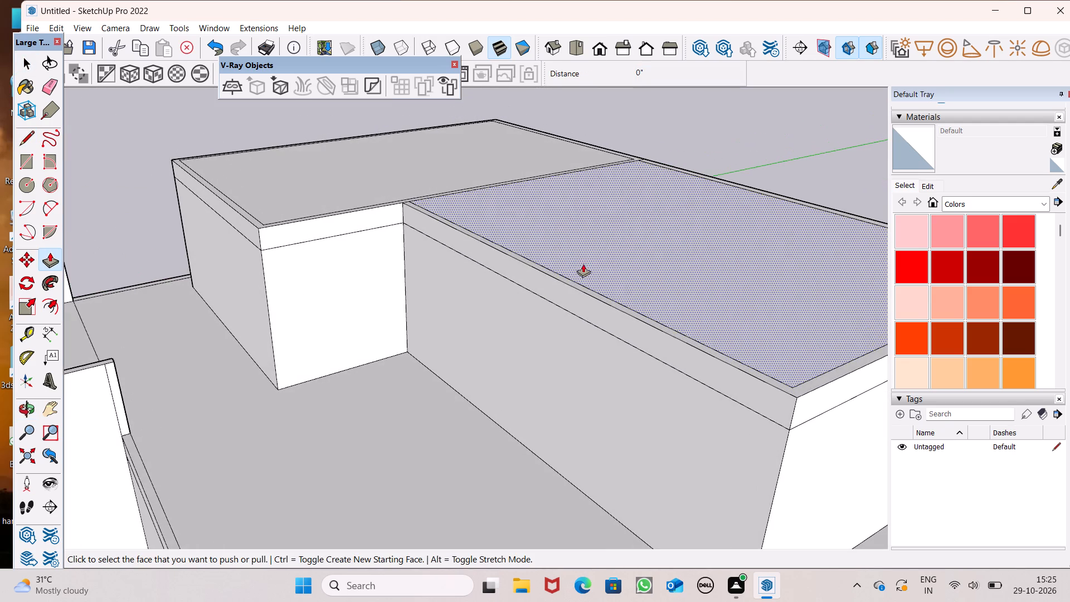
{"action": "middle_click_drag", "start_coordinate": [548, 271], "coordinate": [617, 237]}
{"action": "left_click_drag", "start_coordinate": [594, 203], "coordinate": [596, 210]}
{"action": "type", "text": "6\""}
{"action": "key", "text": "Return"}
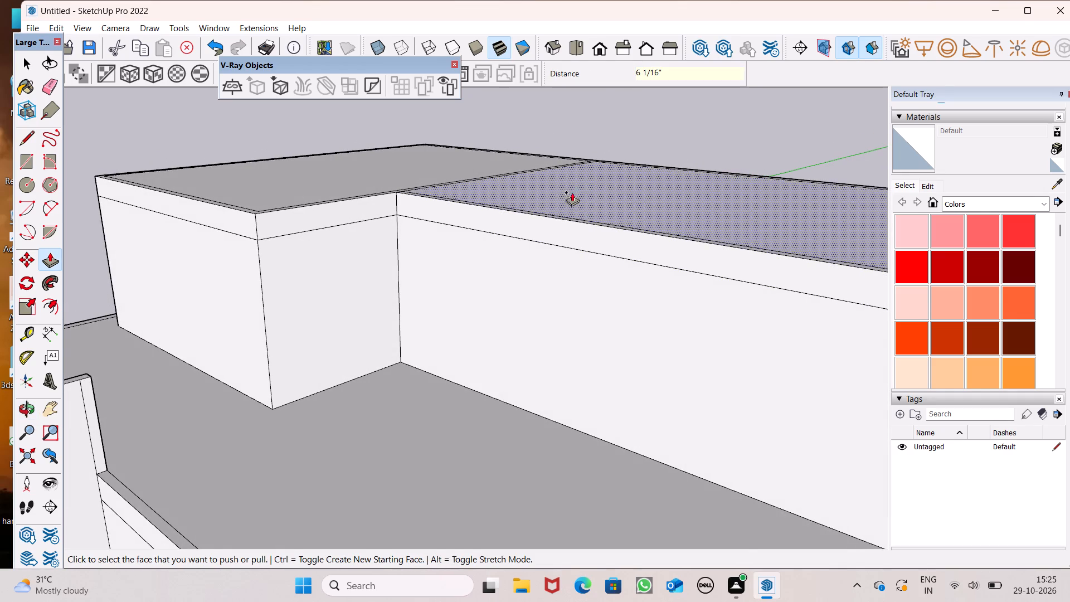
Push/Pull the roof band above the first rooftop room's short exposed wall outward about 6' 4" to form an overhang in the corner between the rooms.
{"action": "scroll", "coordinate": [456, 191], "scroll_direction": "down", "scroll_amount": 3}
{"action": "middle_click_drag", "start_coordinate": [329, 230], "coordinate": [336, 269]}
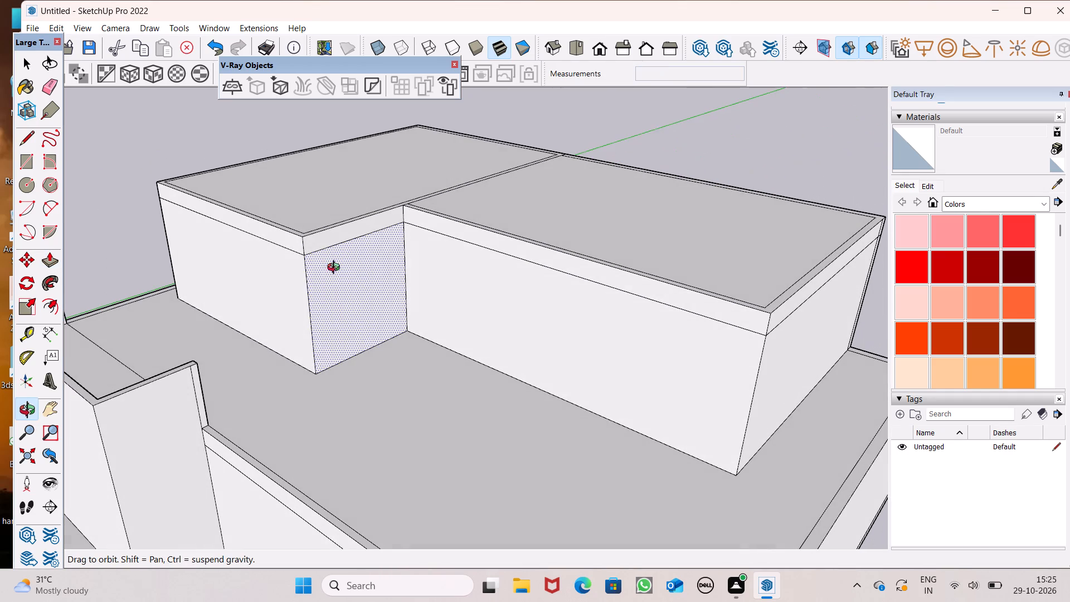
{"action": "middle_click_drag", "start_coordinate": [336, 269], "coordinate": [336, 269]}
{"action": "left_click_drag", "start_coordinate": [313, 244], "coordinate": [317, 244]}
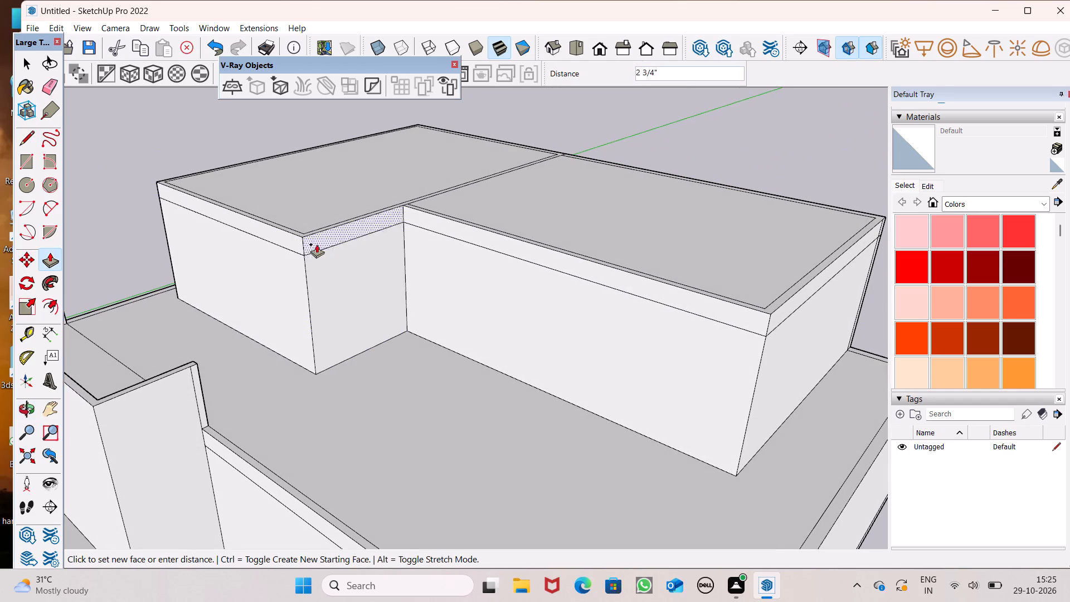
{"action": "left_click_drag", "start_coordinate": [317, 244], "coordinate": [377, 249]}
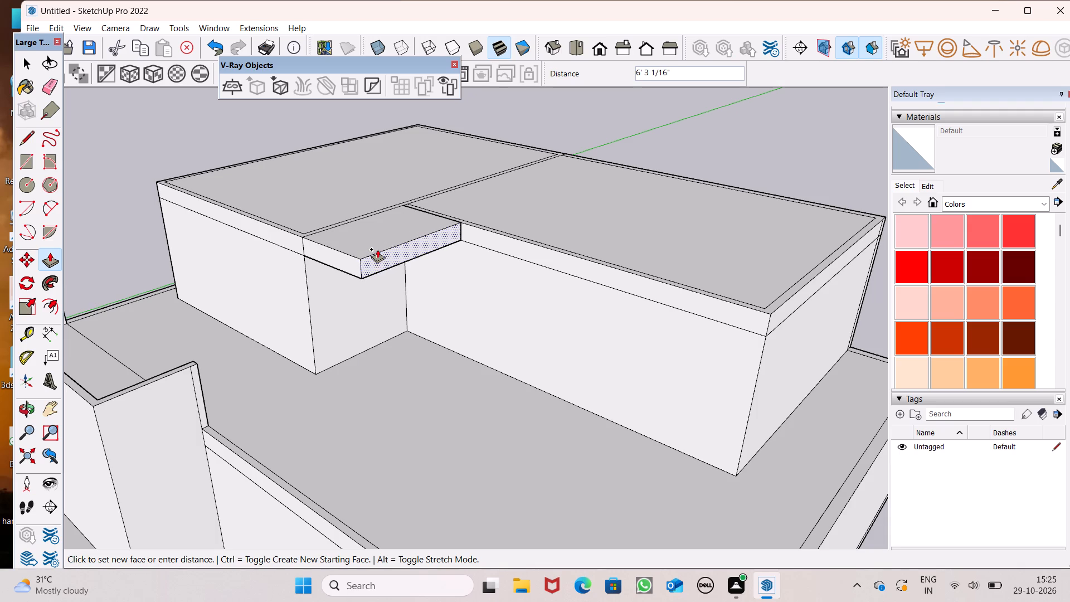
{"action": "left_click_drag", "start_coordinate": [377, 249], "coordinate": [378, 249]}
Push/Pull the end face of the corner roof overhang back about 2' 1 5/8" to shorten it.
{"action": "middle_click_drag", "start_coordinate": [440, 289], "coordinate": [519, 191]}
{"action": "scroll", "coordinate": [437, 174], "scroll_direction": "down", "scroll_amount": 2}
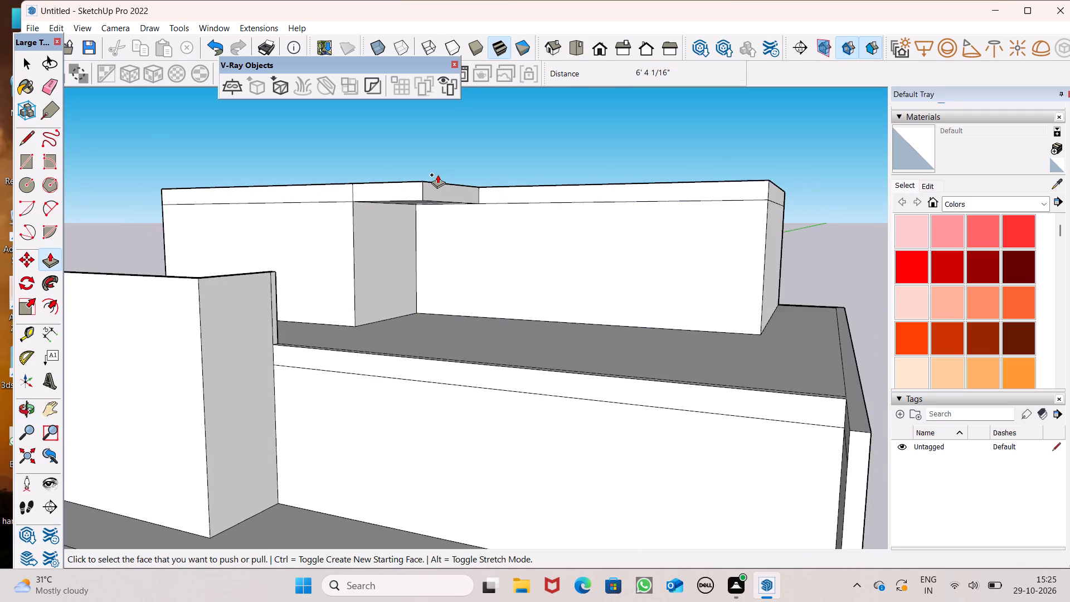
{"action": "scroll", "coordinate": [502, 114], "scroll_direction": "up", "scroll_amount": 3}
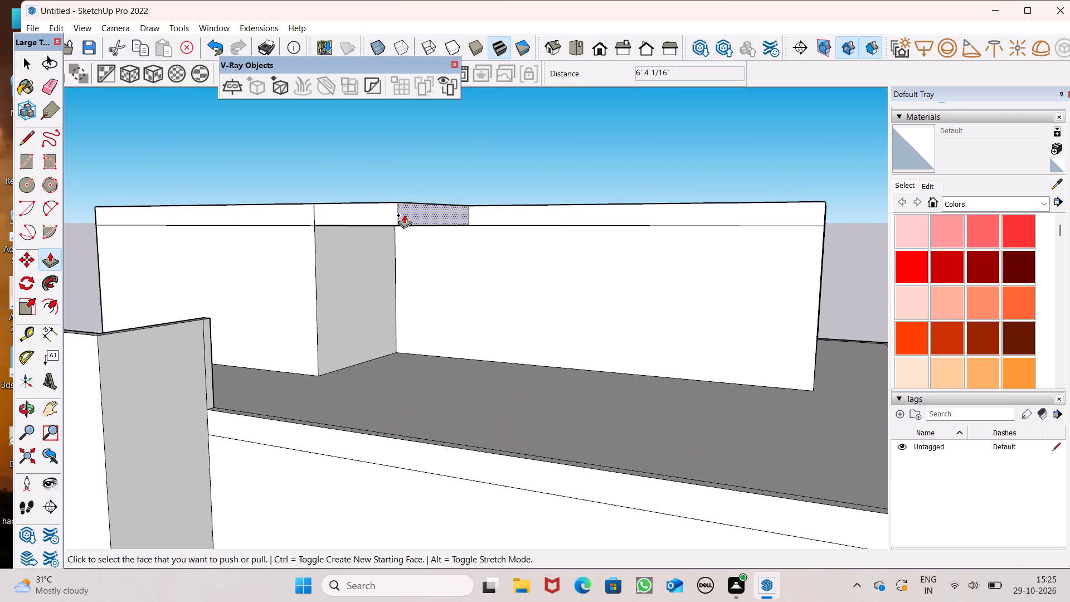
{"action": "left_click_drag", "start_coordinate": [411, 213], "coordinate": [385, 206]}
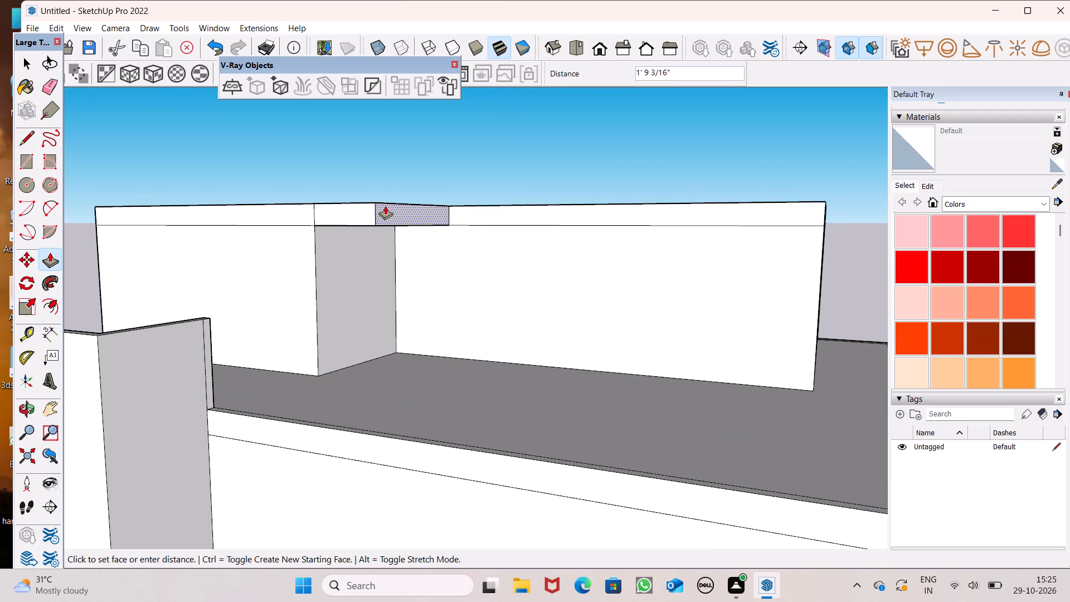
{"action": "left_click_drag", "start_coordinate": [385, 206], "coordinate": [382, 203]}
Examine the shortened corner overhang and the whole building from several angles.
{"action": "scroll", "coordinate": [476, 135], "scroll_direction": "down", "scroll_amount": 3}
{"action": "middle_click_drag", "start_coordinate": [517, 194], "coordinate": [519, 176]}
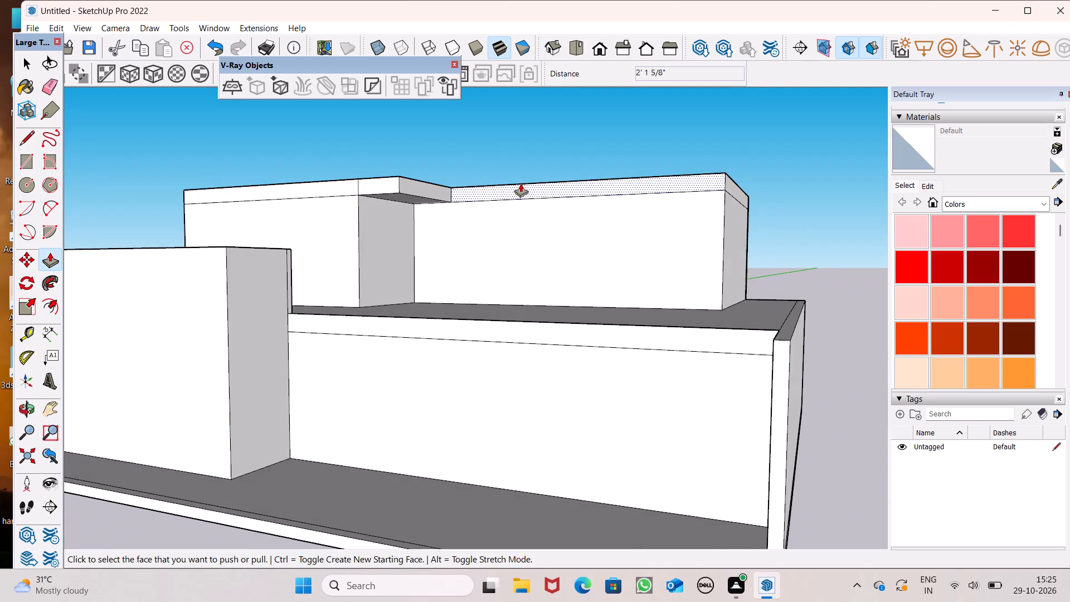
{"action": "scroll", "coordinate": [520, 185], "scroll_direction": "down", "scroll_amount": 4}
{"action": "middle_click_drag", "start_coordinate": [489, 202], "coordinate": [407, 310]}
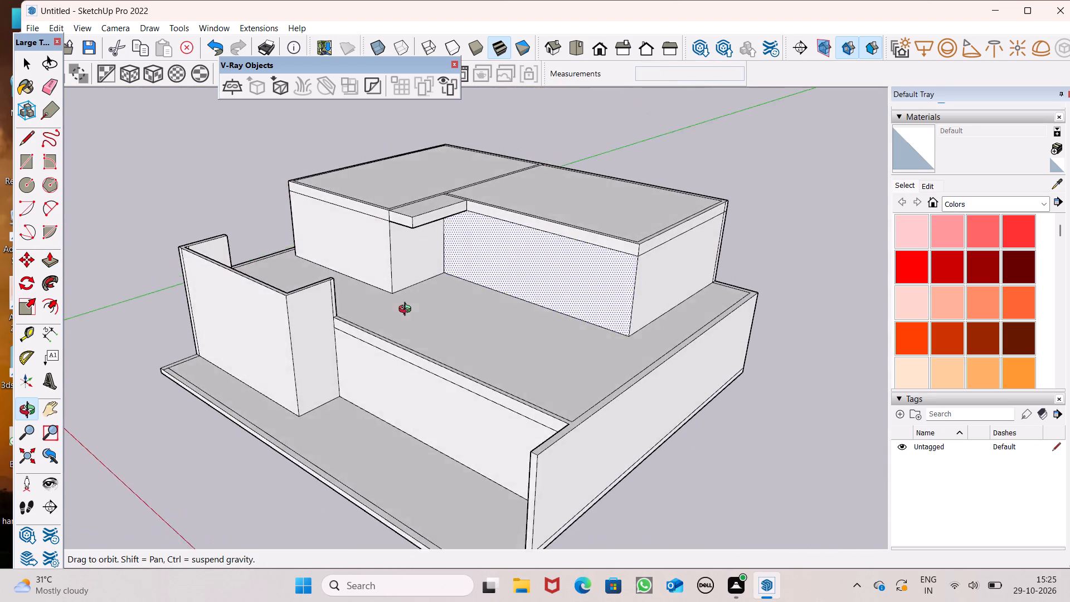
{"action": "middle_click_drag", "start_coordinate": [407, 310], "coordinate": [463, 261]}
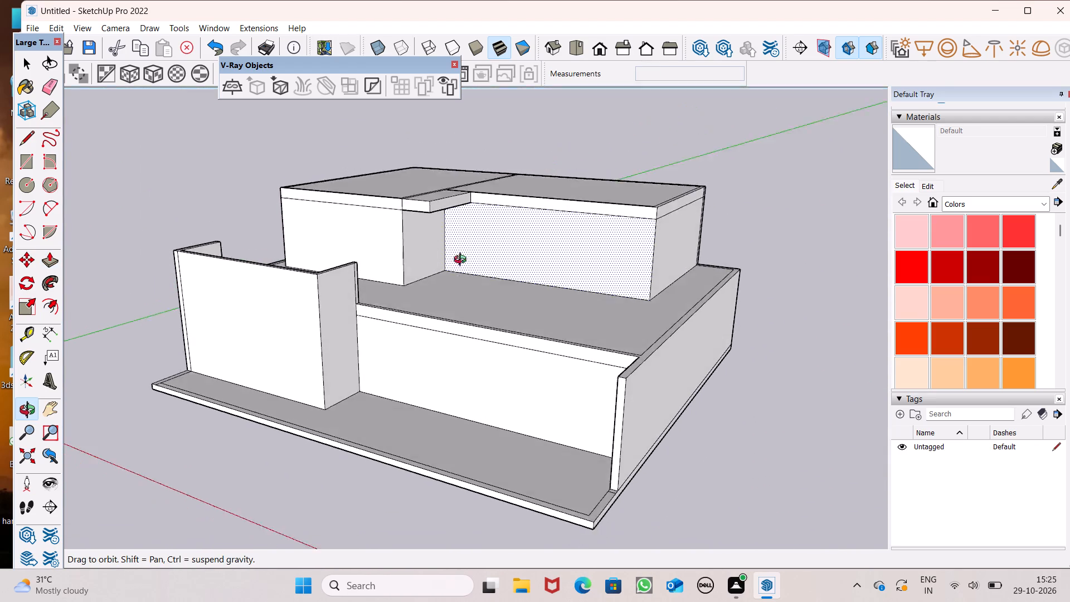
{"action": "middle_click_drag", "start_coordinate": [463, 261], "coordinate": [476, 238]}
{"action": "scroll", "coordinate": [563, 168], "scroll_direction": "down", "scroll_amount": 5}
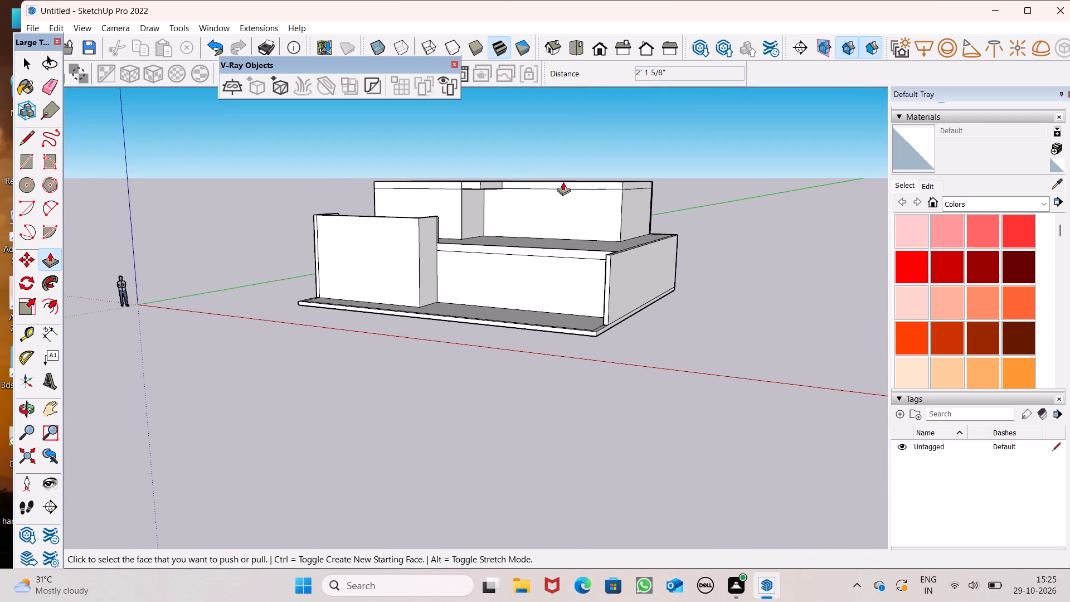
{"action": "scroll", "coordinate": [533, 203], "scroll_direction": "down", "scroll_amount": 2}
{"action": "middle_click_drag", "start_coordinate": [551, 221], "coordinate": [538, 195]}
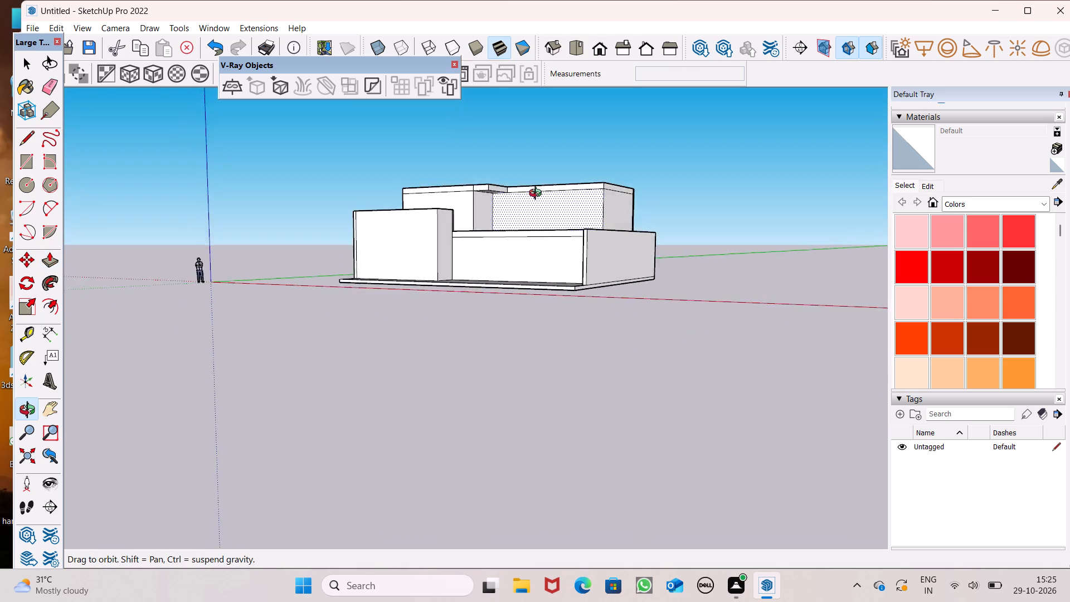
{"action": "middle_click_drag", "start_coordinate": [538, 195], "coordinate": [487, 229]}
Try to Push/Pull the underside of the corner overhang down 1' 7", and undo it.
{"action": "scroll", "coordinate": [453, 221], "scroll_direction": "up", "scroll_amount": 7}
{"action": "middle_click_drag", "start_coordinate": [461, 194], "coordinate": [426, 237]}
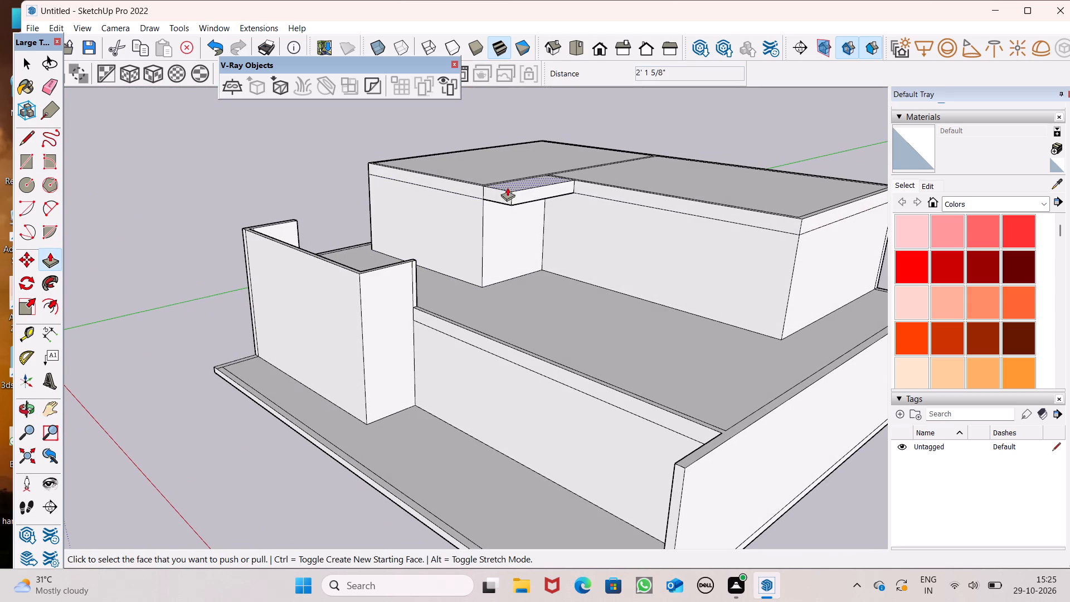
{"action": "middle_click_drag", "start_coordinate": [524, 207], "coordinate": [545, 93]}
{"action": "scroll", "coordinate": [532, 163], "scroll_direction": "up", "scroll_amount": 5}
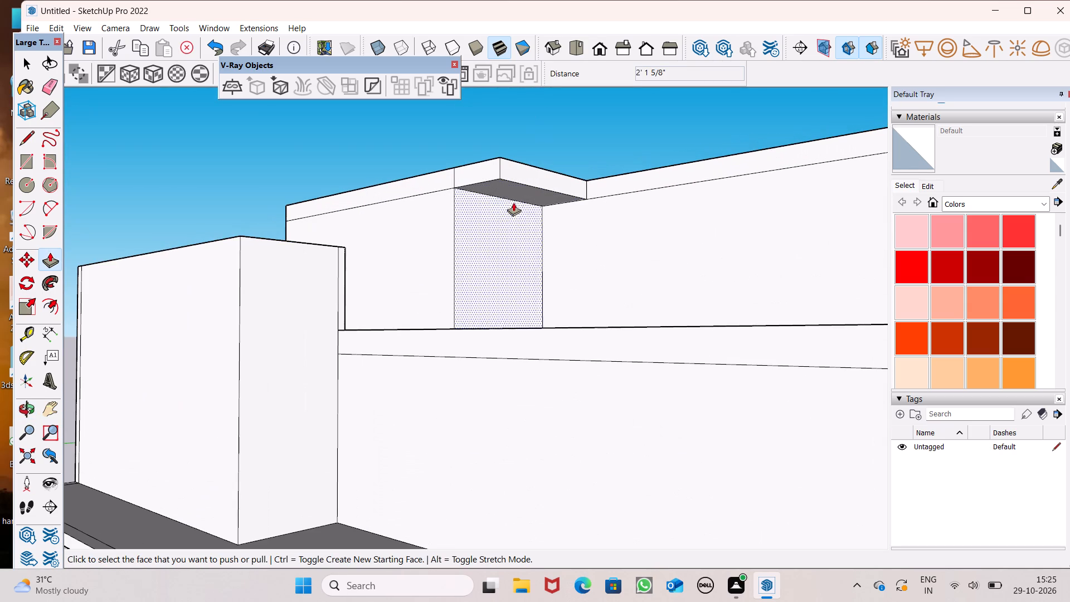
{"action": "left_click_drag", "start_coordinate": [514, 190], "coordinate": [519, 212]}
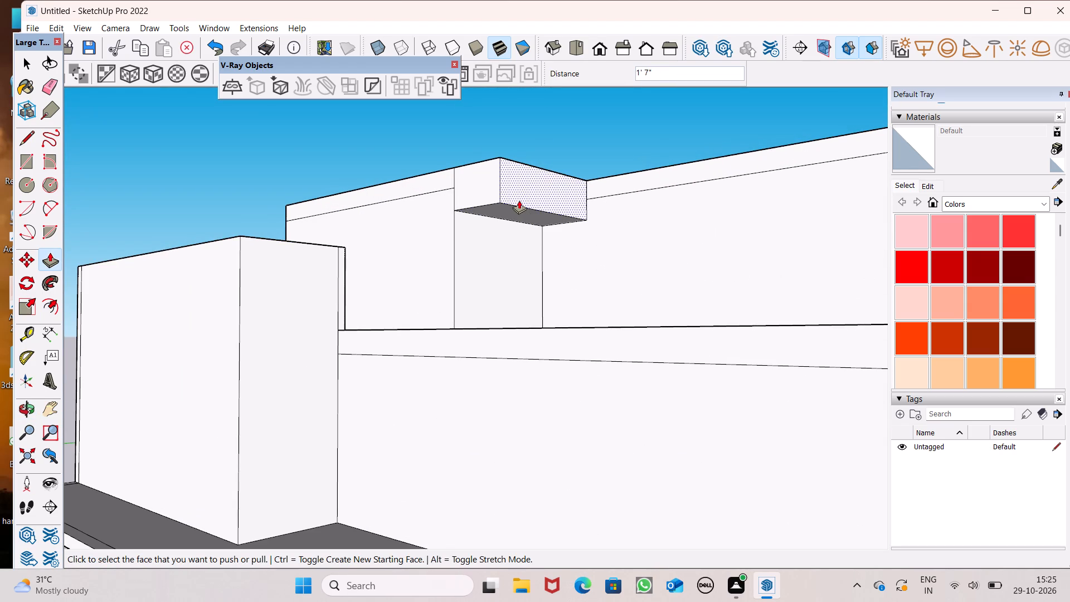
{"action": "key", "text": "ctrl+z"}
Push/Pull the roof band above the first rooftop room's front wall outward 4' to form a front overhang.
{"action": "scroll", "coordinate": [508, 191], "scroll_direction": "down", "scroll_amount": 5}
{"action": "middle_click_drag", "start_coordinate": [526, 213], "coordinate": [568, 281]}
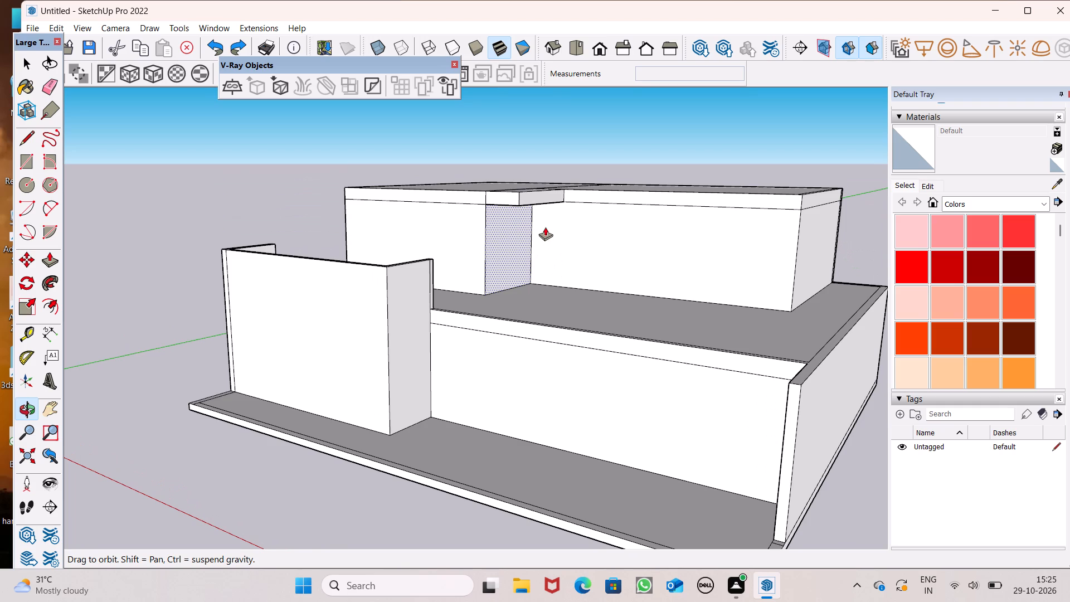
{"action": "scroll", "coordinate": [518, 221], "scroll_direction": "down", "scroll_amount": 4}
{"action": "middle_click_drag", "start_coordinate": [538, 219], "coordinate": [491, 271]}
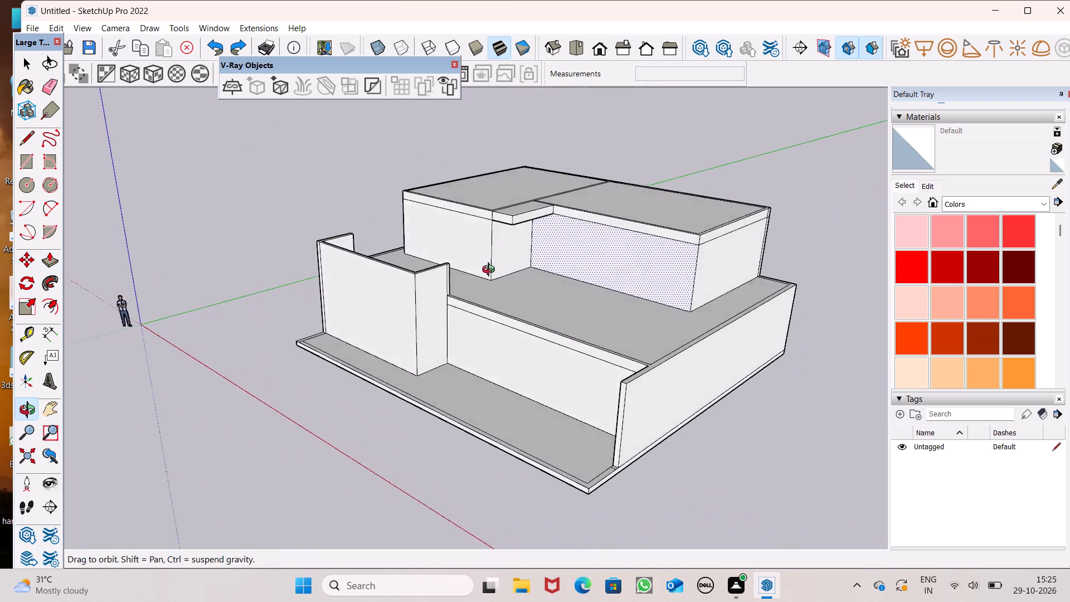
{"action": "middle_click_drag", "start_coordinate": [491, 271], "coordinate": [505, 219]}
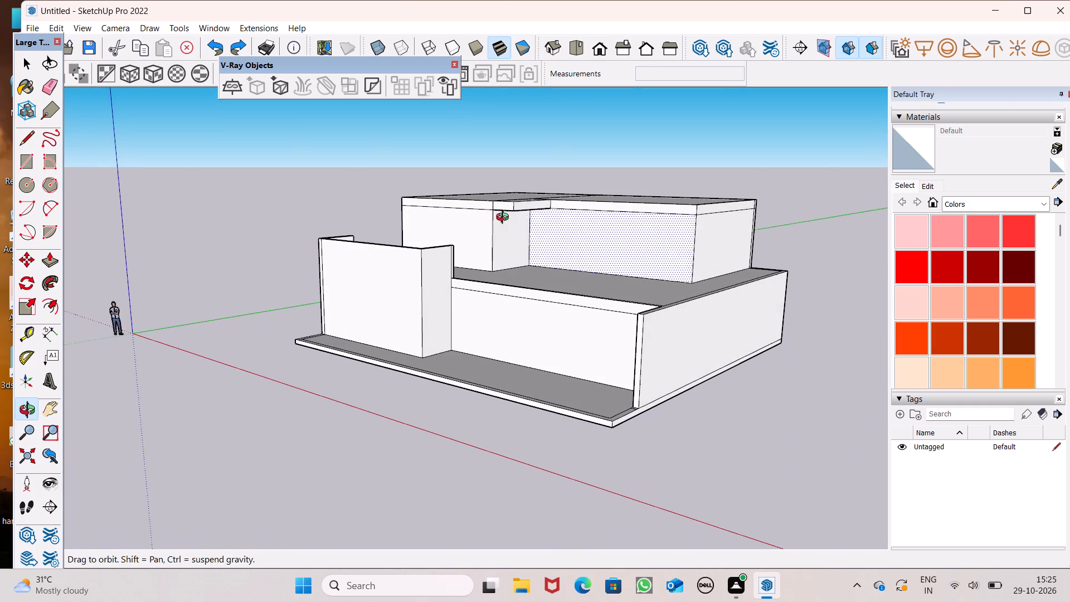
{"action": "middle_click_drag", "start_coordinate": [505, 219], "coordinate": [504, 218]}
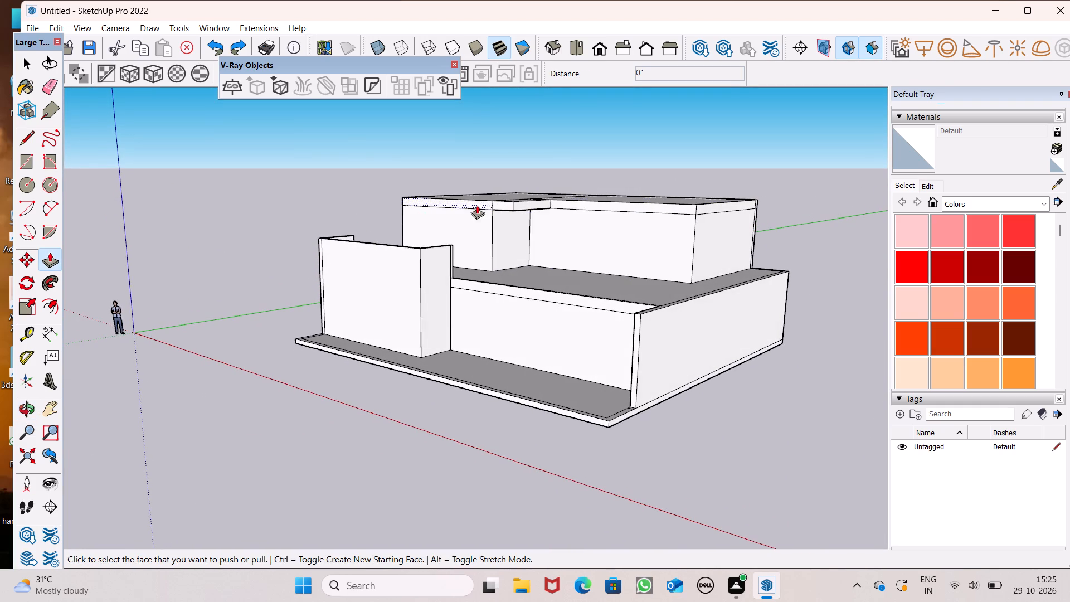
{"action": "middle_click_drag", "start_coordinate": [477, 205], "coordinate": [464, 236]}
{"action": "scroll", "coordinate": [463, 225], "scroll_direction": "up", "scroll_amount": 7}
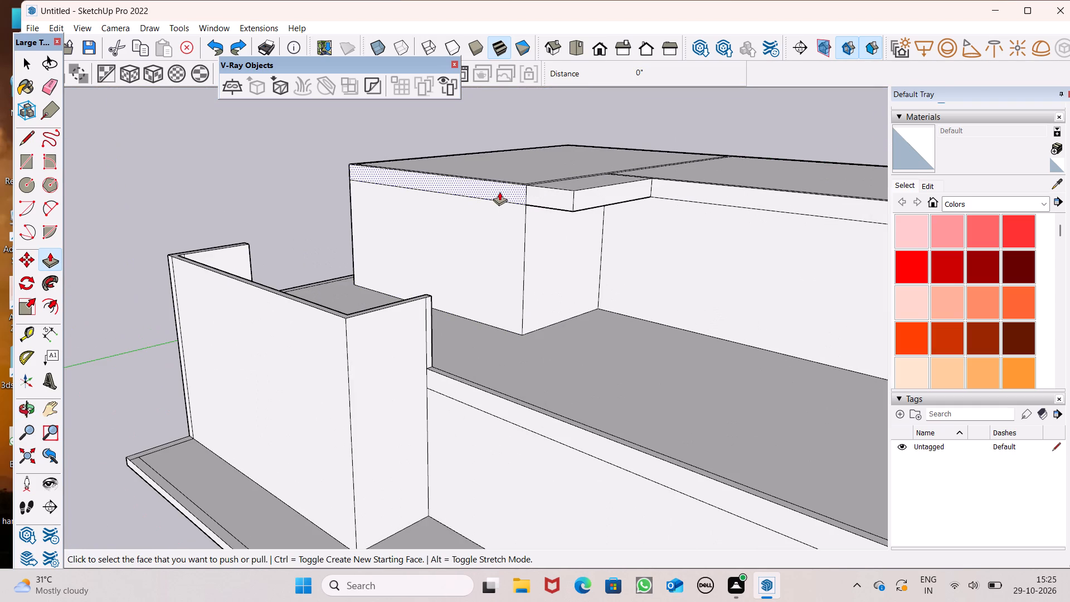
{"action": "left_click_drag", "start_coordinate": [503, 190], "coordinate": [468, 212]}
Push/Pull the corner overhang's front face outward 4', flush with the first rooftop room's extended roof band.
{"action": "scroll", "coordinate": [543, 188], "scroll_direction": "down", "scroll_amount": 1}
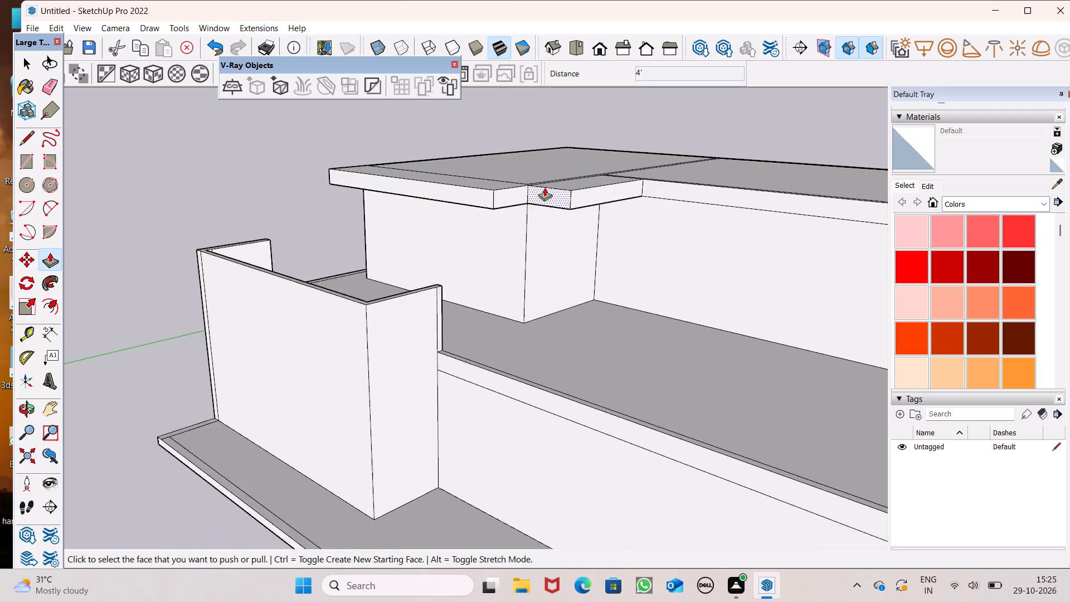
{"action": "scroll", "coordinate": [544, 187], "scroll_direction": "down", "scroll_amount": 1}
{"action": "middle_click_drag", "start_coordinate": [617, 198], "coordinate": [553, 211]}
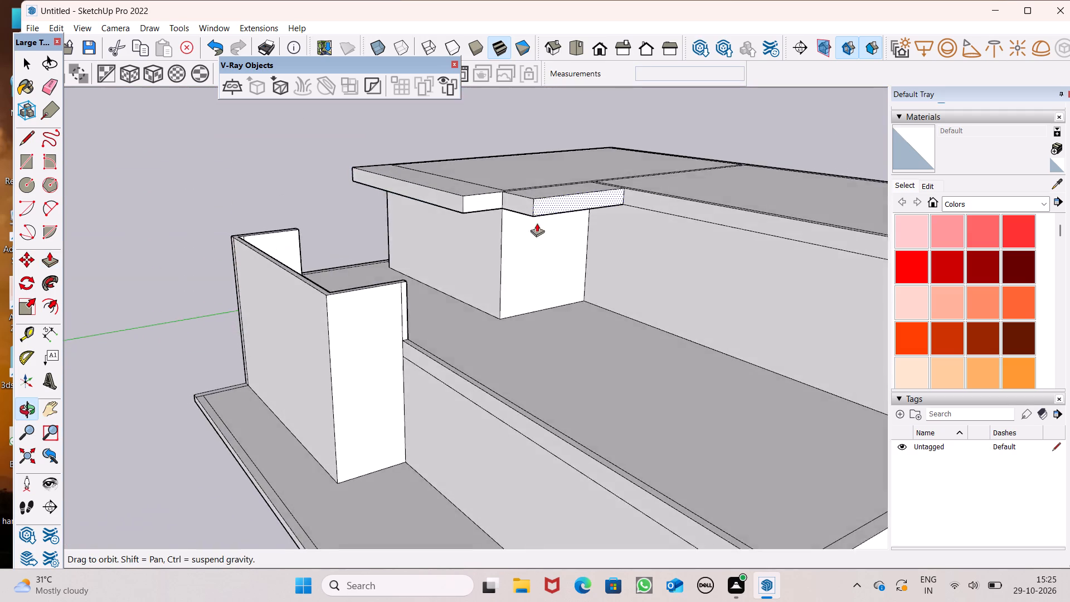
{"action": "scroll", "coordinate": [495, 219], "scroll_direction": "up", "scroll_amount": 6}
{"action": "left_click_drag", "start_coordinate": [525, 201], "coordinate": [420, 196]}
{"action": "scroll", "coordinate": [415, 170], "scroll_direction": "down", "scroll_amount": 3}
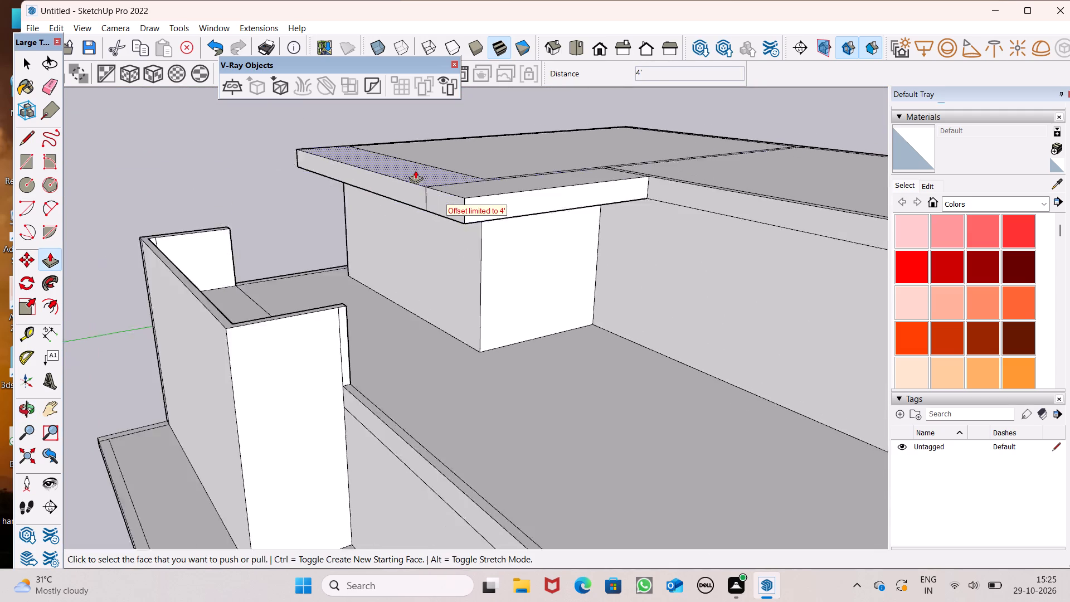
Examine the extended roof overhangs and the second rooftop room's front wall from around the building.
{"action": "scroll", "coordinate": [415, 170], "scroll_direction": "down", "scroll_amount": 3}
{"action": "middle_click_drag", "start_coordinate": [426, 178], "coordinate": [396, 104]}
{"action": "scroll", "coordinate": [578, 182], "scroll_direction": "down", "scroll_amount": 3}
{"action": "middle_click_drag", "start_coordinate": [580, 186], "coordinate": [652, 153]}
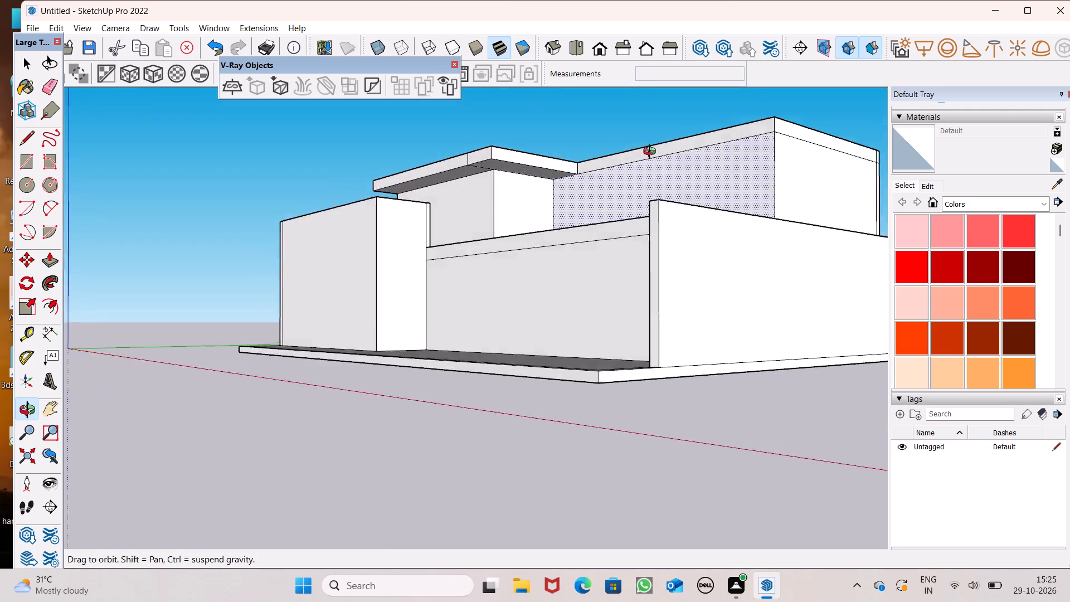
{"action": "middle_click_drag", "start_coordinate": [652, 153], "coordinate": [762, 239]}
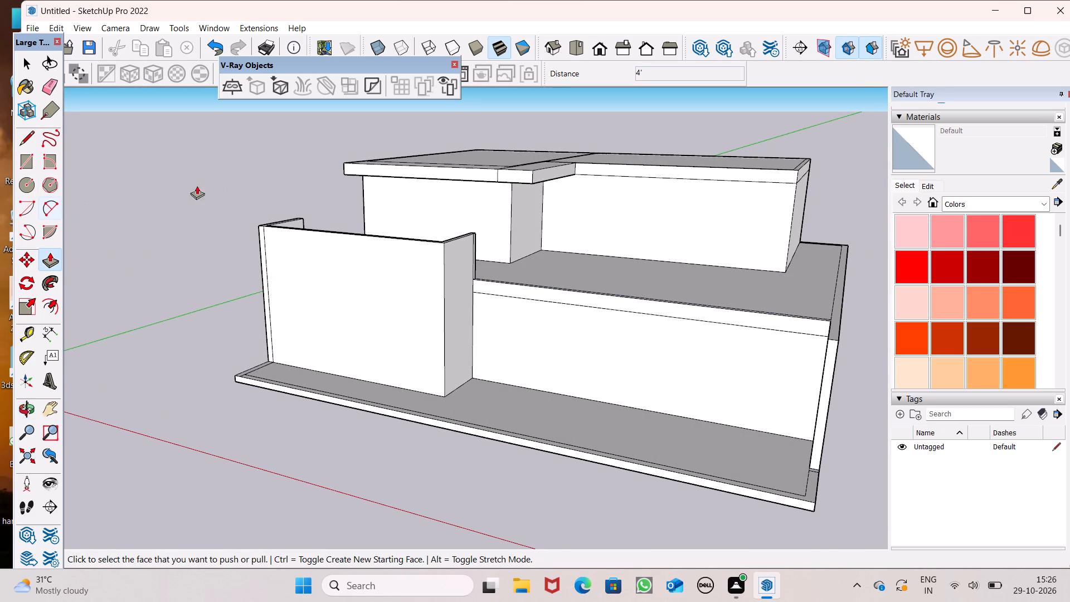
{"action": "left_click", "coordinate": [24, 140]}
{"action": "scroll", "coordinate": [594, 201], "scroll_direction": "up", "scroll_amount": 2}
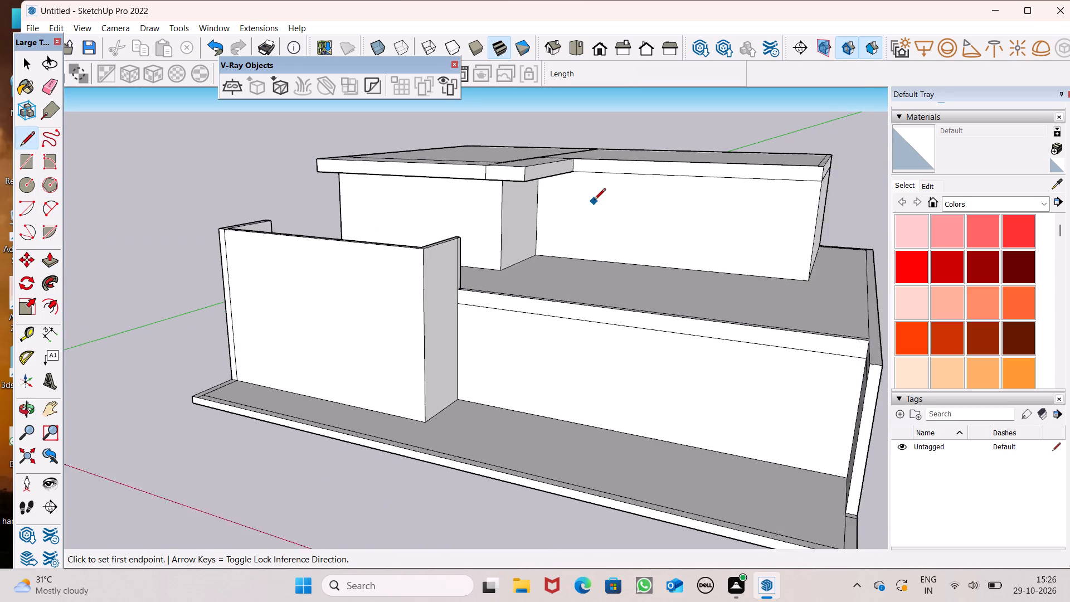
{"action": "scroll", "coordinate": [594, 201], "scroll_direction": "up", "scroll_amount": 3}
{"action": "scroll", "coordinate": [463, 193], "scroll_direction": "down", "scroll_amount": 5}
{"action": "middle_click_drag", "start_coordinate": [543, 220], "coordinate": [601, 231]}
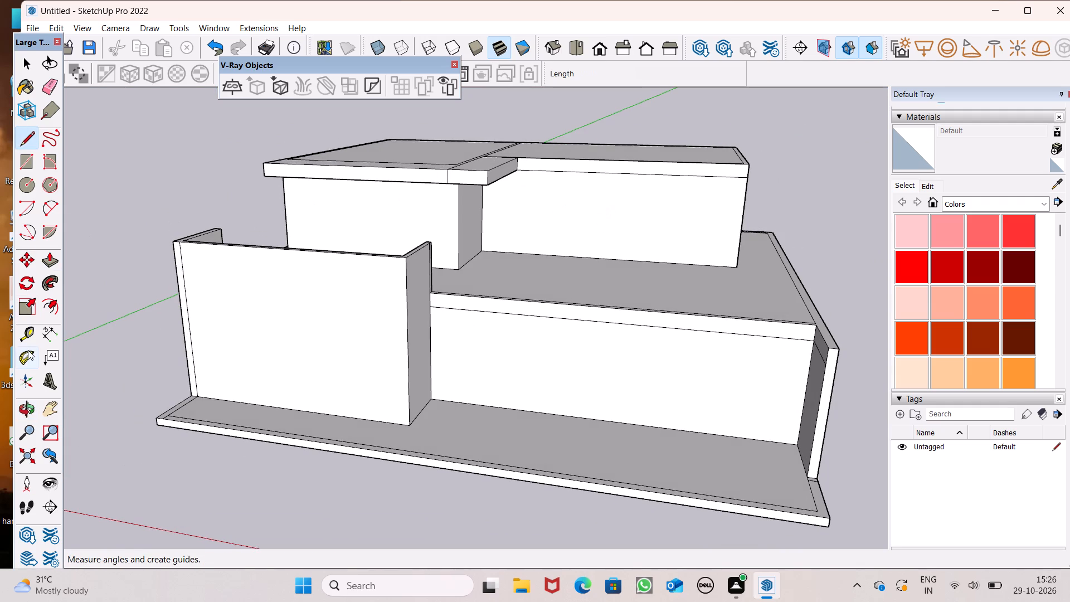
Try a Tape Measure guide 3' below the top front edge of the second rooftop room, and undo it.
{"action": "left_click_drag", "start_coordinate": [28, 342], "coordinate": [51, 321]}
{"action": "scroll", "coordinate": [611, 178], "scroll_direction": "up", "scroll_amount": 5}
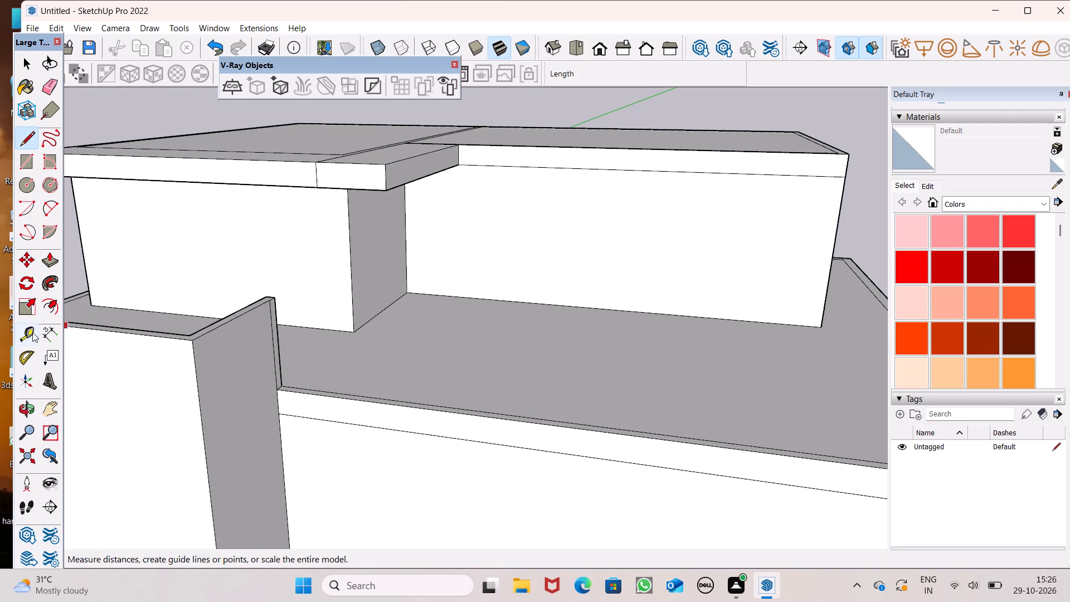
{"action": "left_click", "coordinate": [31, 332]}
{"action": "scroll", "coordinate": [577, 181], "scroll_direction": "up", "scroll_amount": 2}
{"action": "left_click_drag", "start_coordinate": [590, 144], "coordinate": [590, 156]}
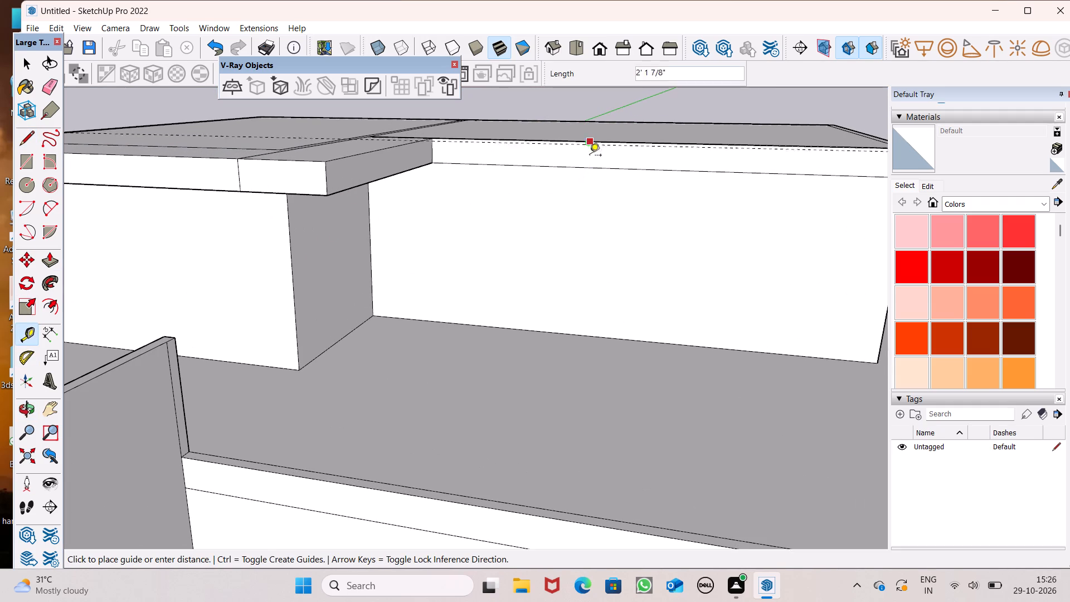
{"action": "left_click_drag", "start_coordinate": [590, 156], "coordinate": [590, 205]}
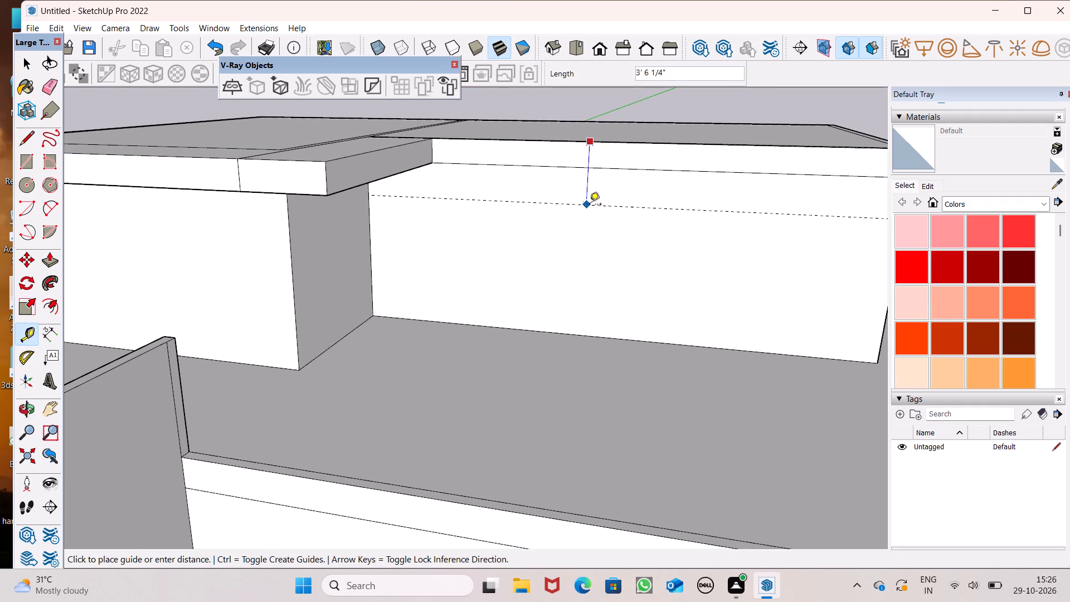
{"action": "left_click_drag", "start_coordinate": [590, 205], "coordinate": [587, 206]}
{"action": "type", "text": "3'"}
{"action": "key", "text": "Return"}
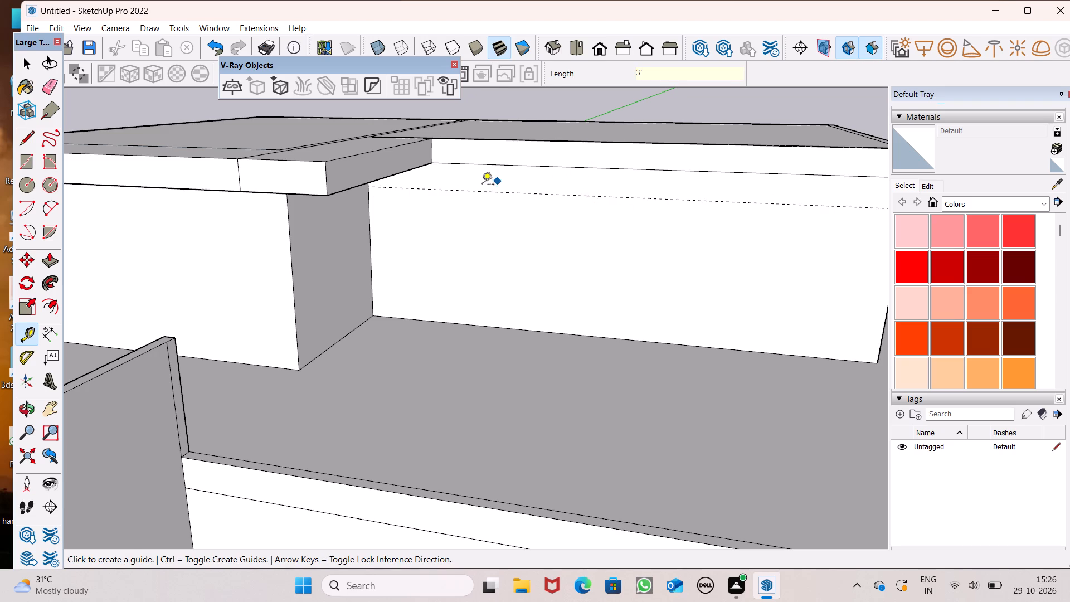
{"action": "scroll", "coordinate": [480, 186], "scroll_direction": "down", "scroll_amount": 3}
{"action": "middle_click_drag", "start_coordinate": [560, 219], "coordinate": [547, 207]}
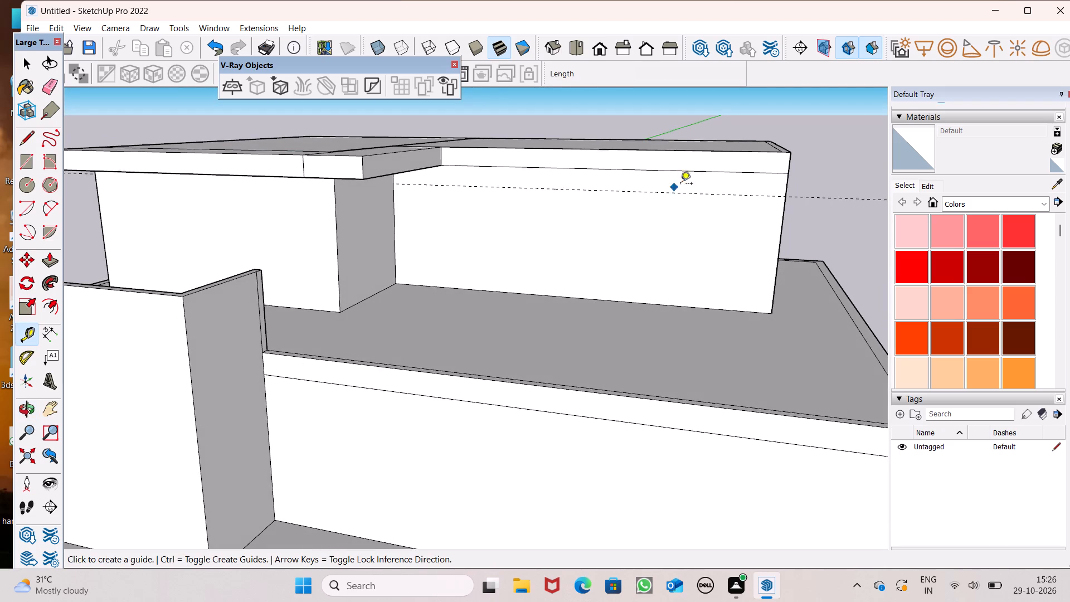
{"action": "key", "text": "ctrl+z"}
Place a Tape Measure guide 4' below the top front edge of the second rooftop room.
{"action": "left_click_drag", "start_coordinate": [560, 145], "coordinate": [560, 153]}
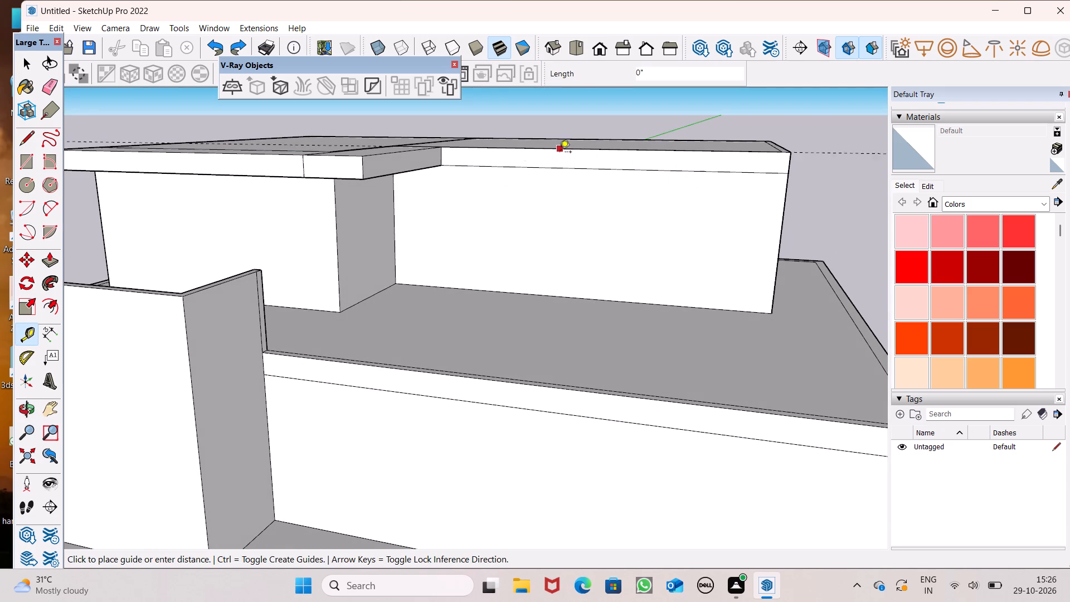
{"action": "left_click_drag", "start_coordinate": [560, 153], "coordinate": [560, 151]}
{"action": "key", "text": "4"}
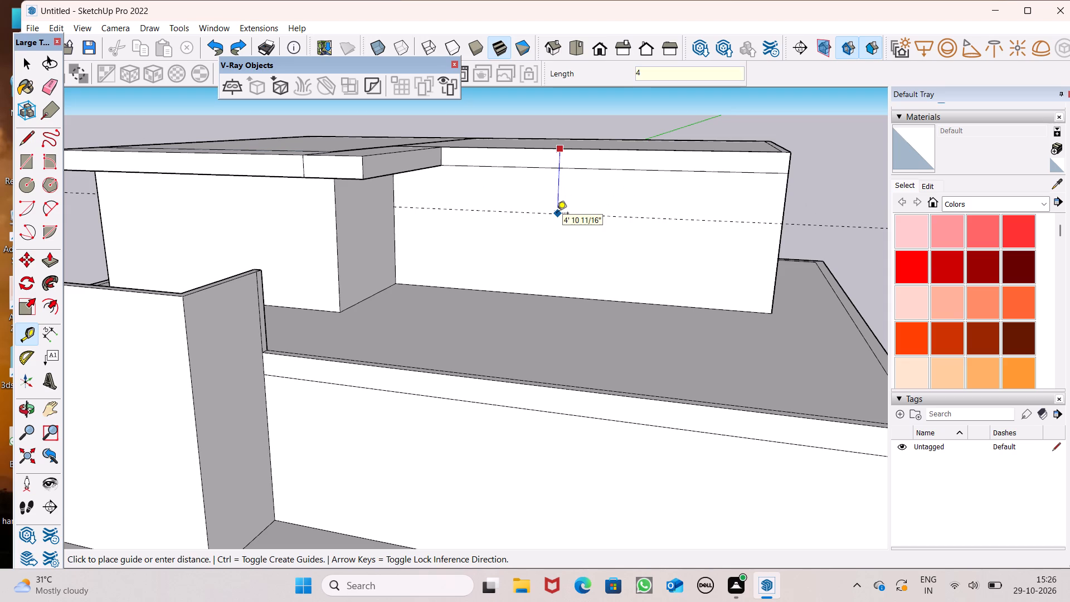
{"action": "key", "text": "apostrophe"}
{"action": "key", "text": "Return"}
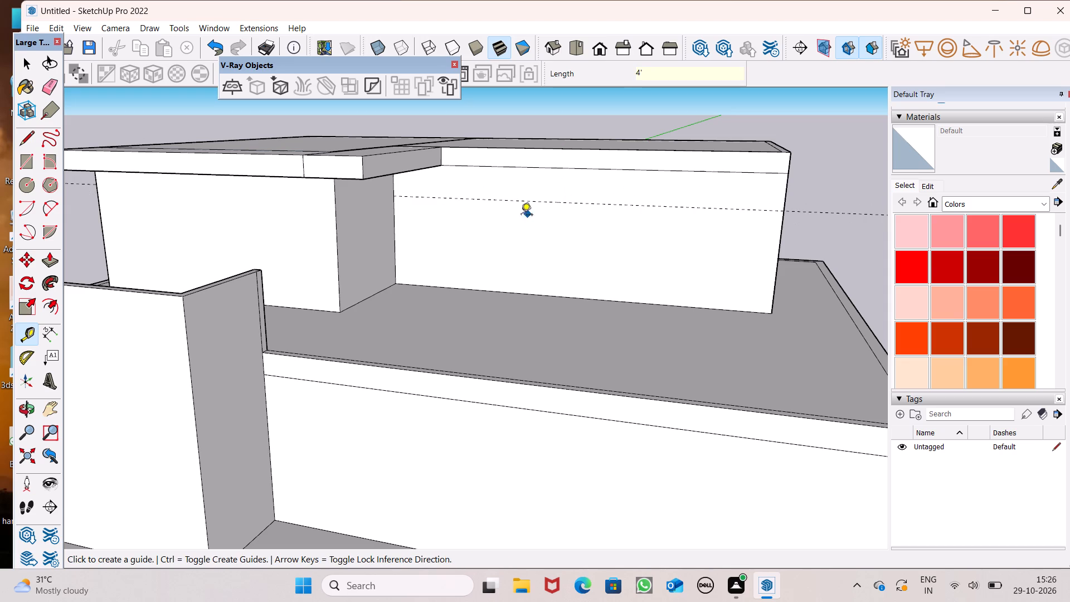
Draw a line about 29' 8" along the guide across the second rooftop room's front wall, from inner corner to outer edge.
{"action": "left_click", "coordinate": [27, 136]}
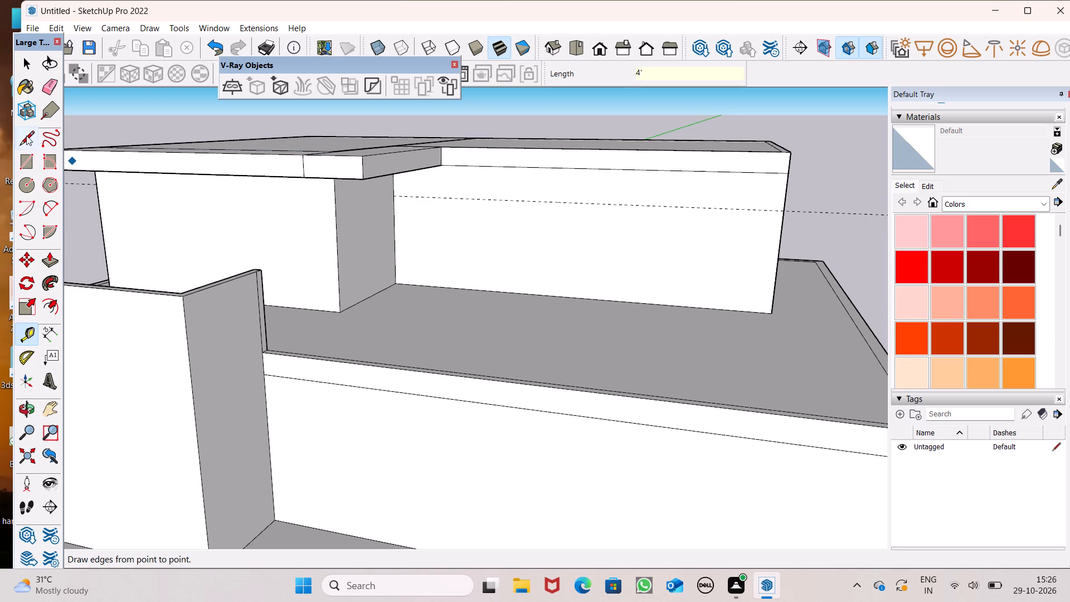
{"action": "scroll", "coordinate": [402, 199], "scroll_direction": "up", "scroll_amount": 1}
{"action": "left_click", "coordinate": [393, 198]}
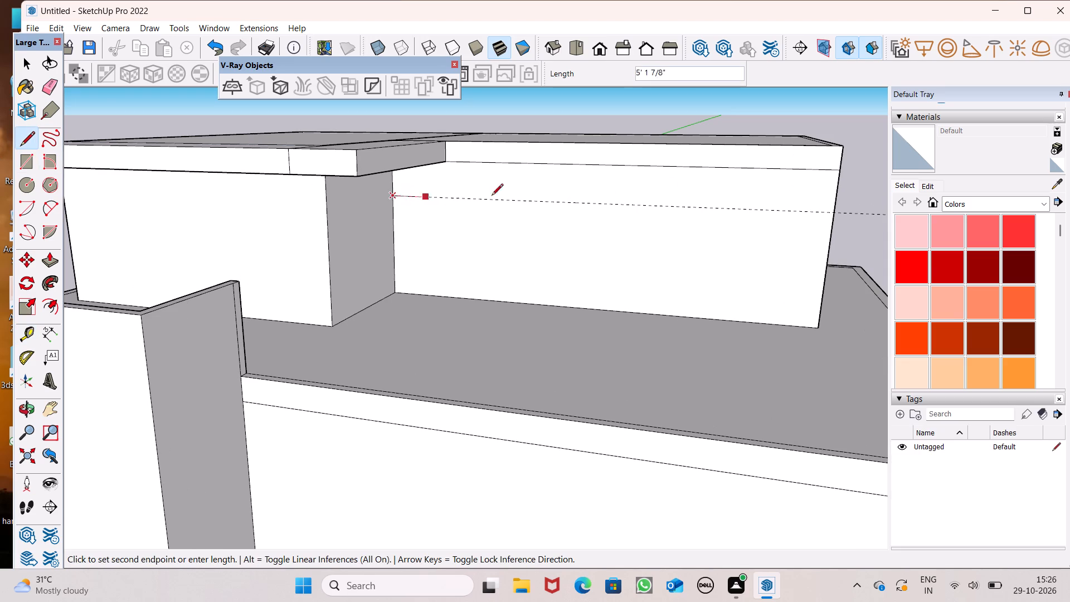
{"action": "left_click", "coordinate": [833, 211]}
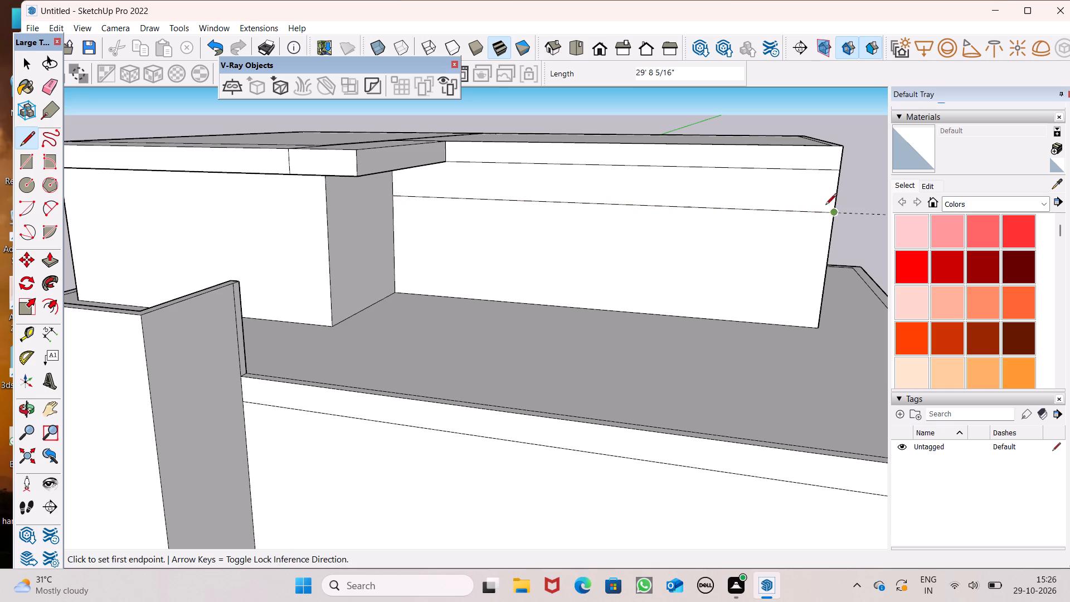
{"action": "middle_click_drag", "start_coordinate": [858, 238], "coordinate": [605, 243]}
{"action": "scroll", "coordinate": [547, 133], "scroll_direction": "down", "scroll_amount": 8}
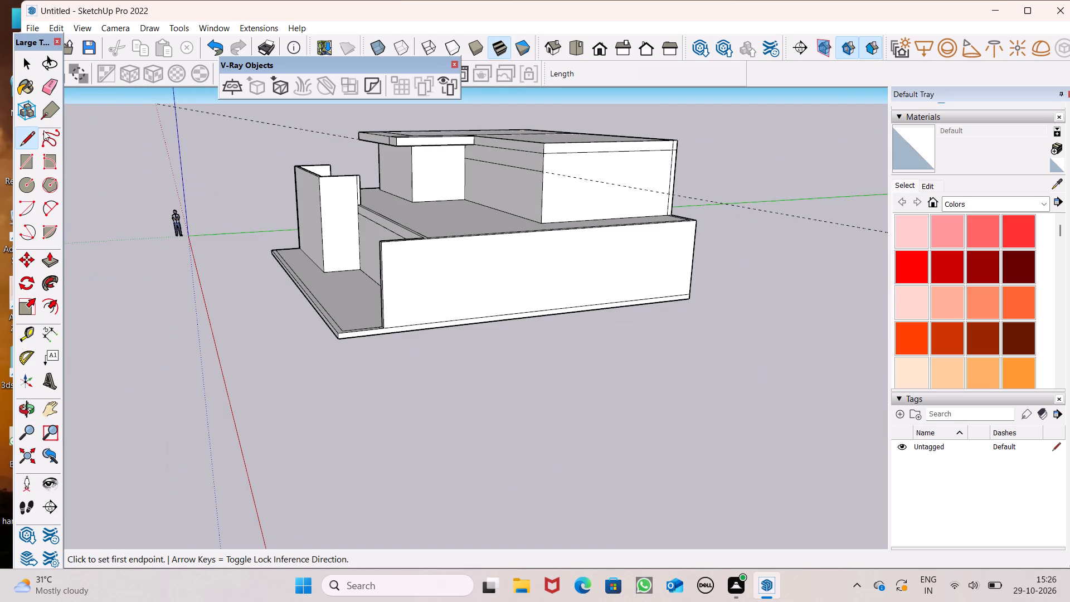
Erase the guide below the top front edge of the second rooftop room.
{"action": "left_click", "coordinate": [48, 86]}
{"action": "left_click_drag", "start_coordinate": [226, 115], "coordinate": [230, 125]}
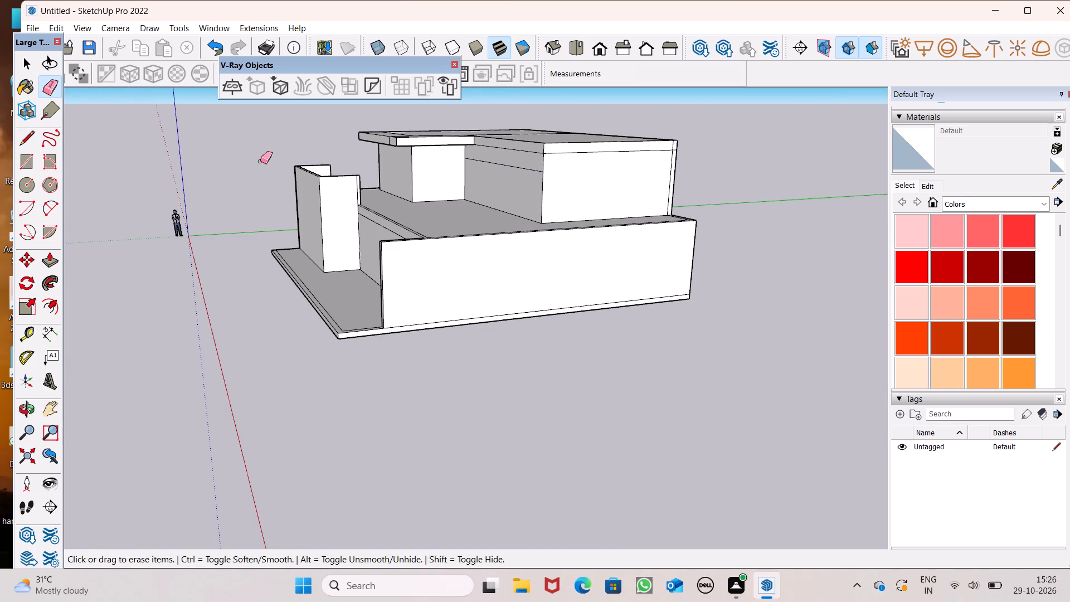
{"action": "scroll", "coordinate": [260, 162], "scroll_direction": "up", "scroll_amount": 1}
{"action": "key", "text": "space"}
Push/Pull the wall strip between the drawn line and the roof edge outward about 1' 3/16" on the second rooftop room's front.
{"action": "left_click", "coordinate": [44, 261]}
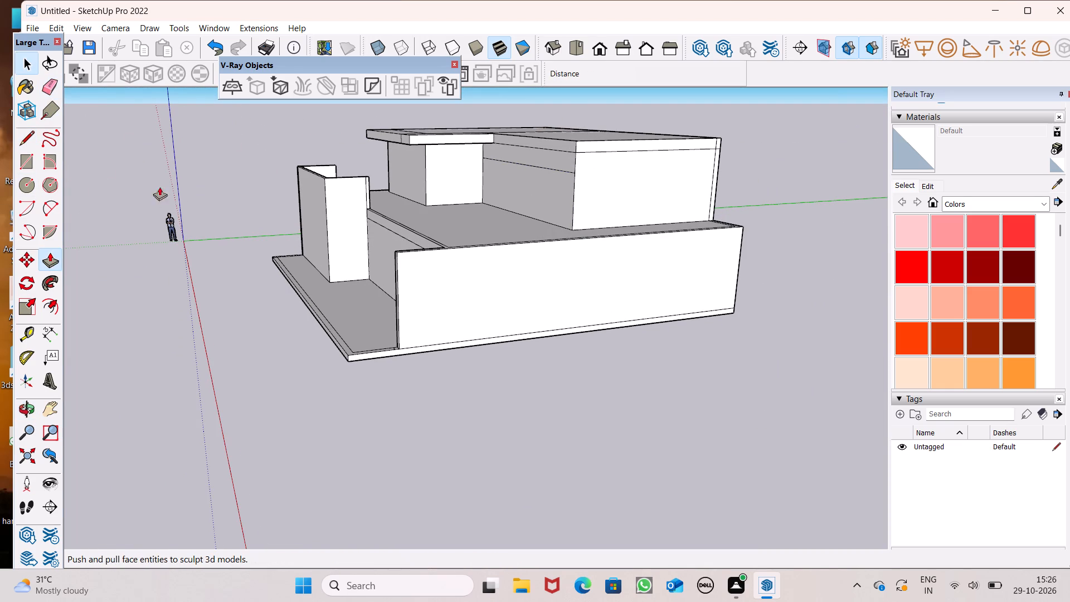
{"action": "scroll", "coordinate": [201, 142], "scroll_direction": "down", "scroll_amount": 2}
{"action": "middle_click_drag", "start_coordinate": [327, 162], "coordinate": [346, 273]}
{"action": "scroll", "coordinate": [354, 176], "scroll_direction": "down", "scroll_amount": 2}
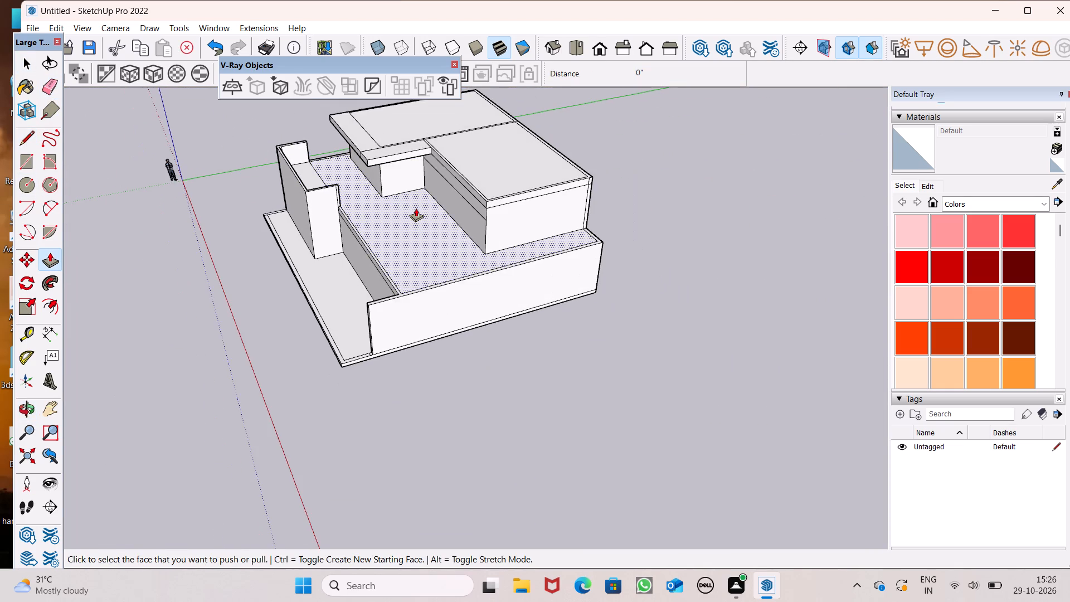
{"action": "scroll", "coordinate": [416, 208], "scroll_direction": "up", "scroll_amount": 5}
{"action": "scroll", "coordinate": [416, 208], "scroll_direction": "down", "scroll_amount": 2}
{"action": "middle_click_drag", "start_coordinate": [421, 221], "coordinate": [473, 210]}
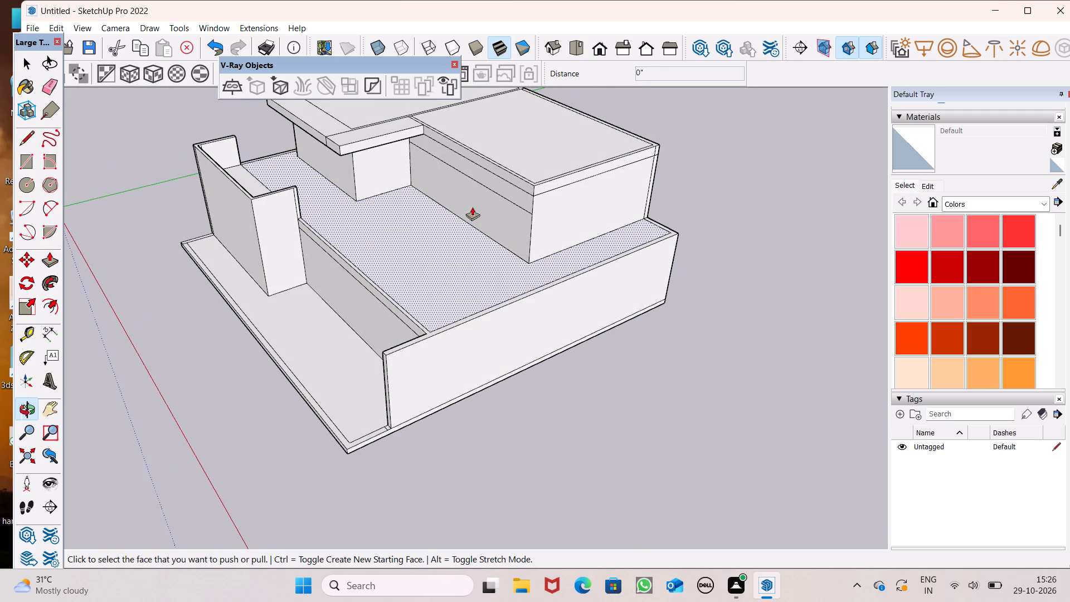
{"action": "scroll", "coordinate": [475, 177], "scroll_direction": "up", "scroll_amount": 5}
{"action": "middle_click_drag", "start_coordinate": [533, 197], "coordinate": [485, 212]}
{"action": "scroll", "coordinate": [504, 181], "scroll_direction": "down", "scroll_amount": 6}
{"action": "middle_click_drag", "start_coordinate": [521, 185], "coordinate": [614, 133]}
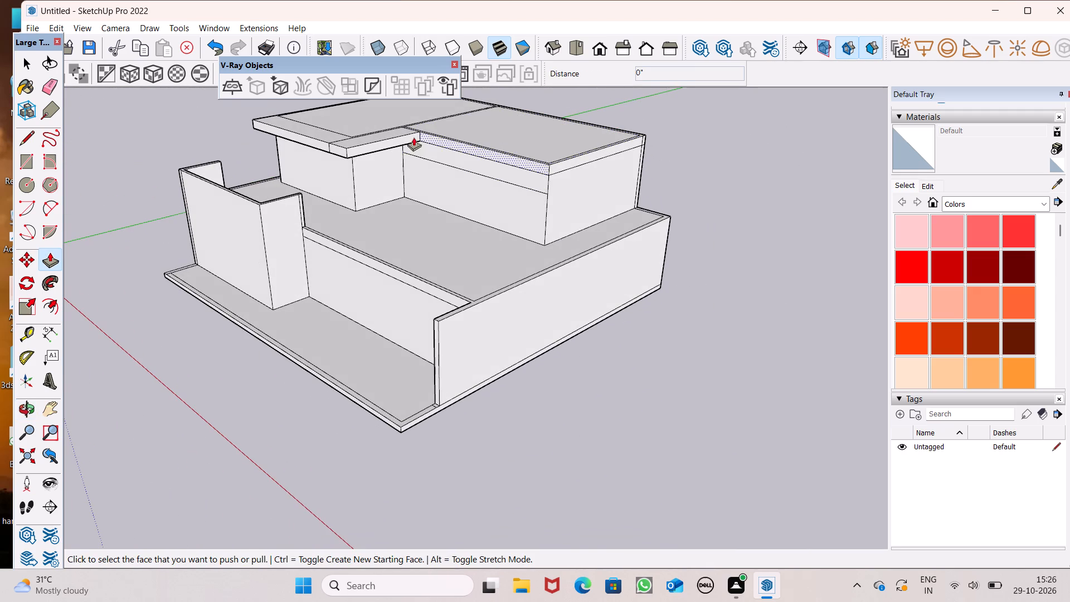
{"action": "scroll", "coordinate": [414, 137], "scroll_direction": "up", "scroll_amount": 3}
{"action": "scroll", "coordinate": [412, 137], "scroll_direction": "down", "scroll_amount": 3}
{"action": "middle_click_drag", "start_coordinate": [413, 143], "coordinate": [437, 101]}
{"action": "scroll", "coordinate": [422, 171], "scroll_direction": "up", "scroll_amount": 7}
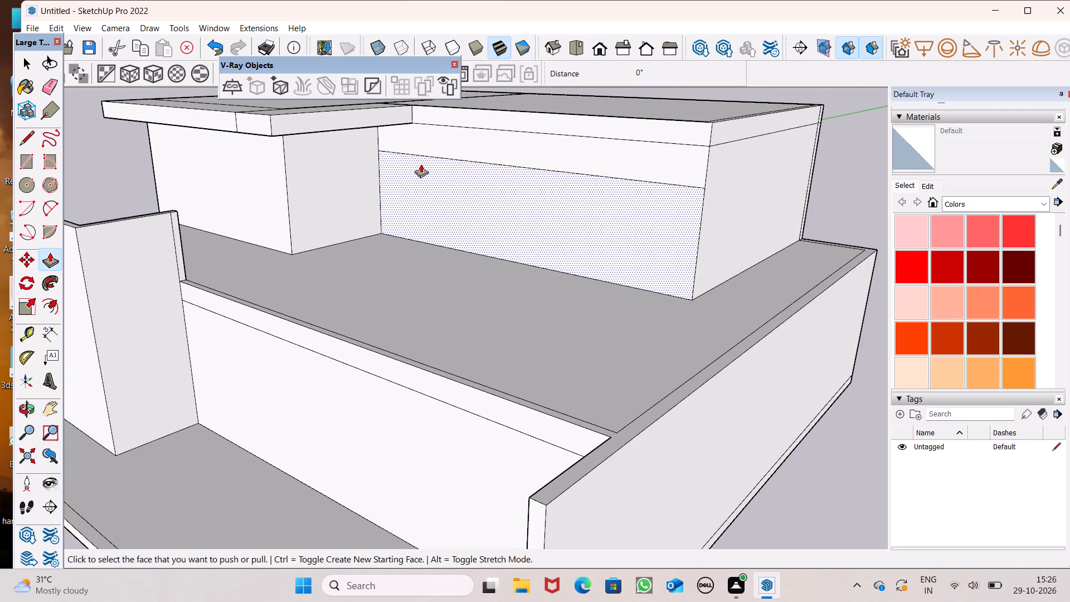
{"action": "scroll", "coordinate": [514, 164], "scroll_direction": "up", "scroll_amount": 1}
{"action": "middle_click_drag", "start_coordinate": [515, 163], "coordinate": [471, 168]}
{"action": "scroll", "coordinate": [471, 168], "scroll_direction": "down", "scroll_amount": 2}
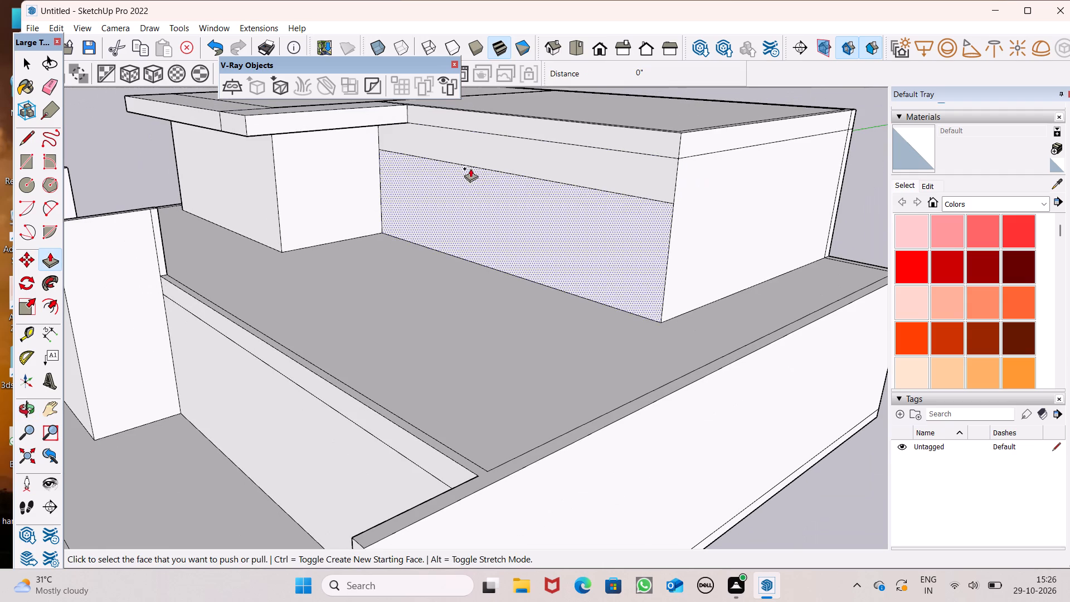
{"action": "scroll", "coordinate": [463, 151], "scroll_direction": "up", "scroll_amount": 5}
{"action": "left_click_drag", "start_coordinate": [426, 151], "coordinate": [422, 152]}
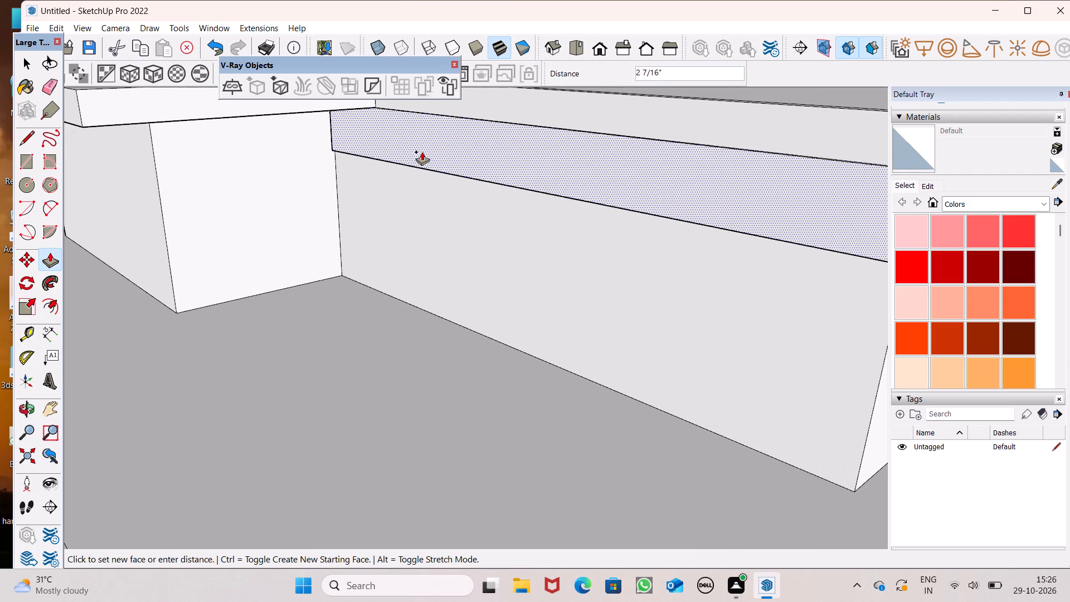
{"action": "left_click_drag", "start_coordinate": [422, 152], "coordinate": [410, 162]}
Push the underside of the second rooftop room's projecting front band up about 2 1/4".
{"action": "scroll", "coordinate": [416, 152], "scroll_direction": "down", "scroll_amount": 3}
{"action": "middle_click_drag", "start_coordinate": [479, 196], "coordinate": [481, 180]}
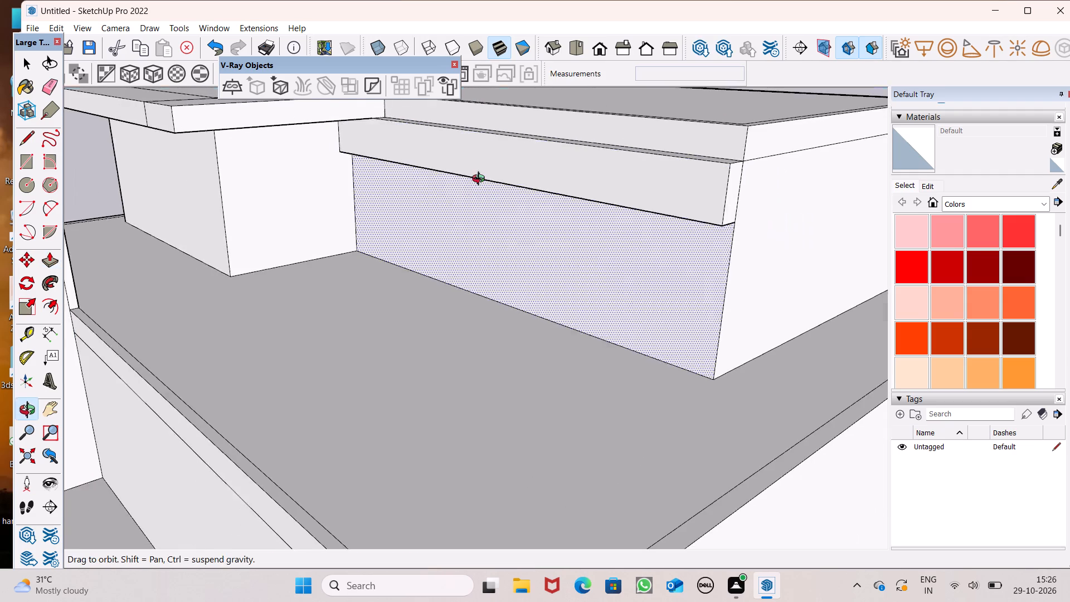
{"action": "middle_click_drag", "start_coordinate": [481, 180], "coordinate": [495, 100]}
{"action": "scroll", "coordinate": [493, 211], "scroll_direction": "down", "scroll_amount": 6}
{"action": "scroll", "coordinate": [574, 216], "scroll_direction": "down", "scroll_amount": 3}
{"action": "middle_click", "coordinate": [617, 164]}
{"action": "scroll", "coordinate": [617, 164], "scroll_direction": "up", "scroll_amount": 5}
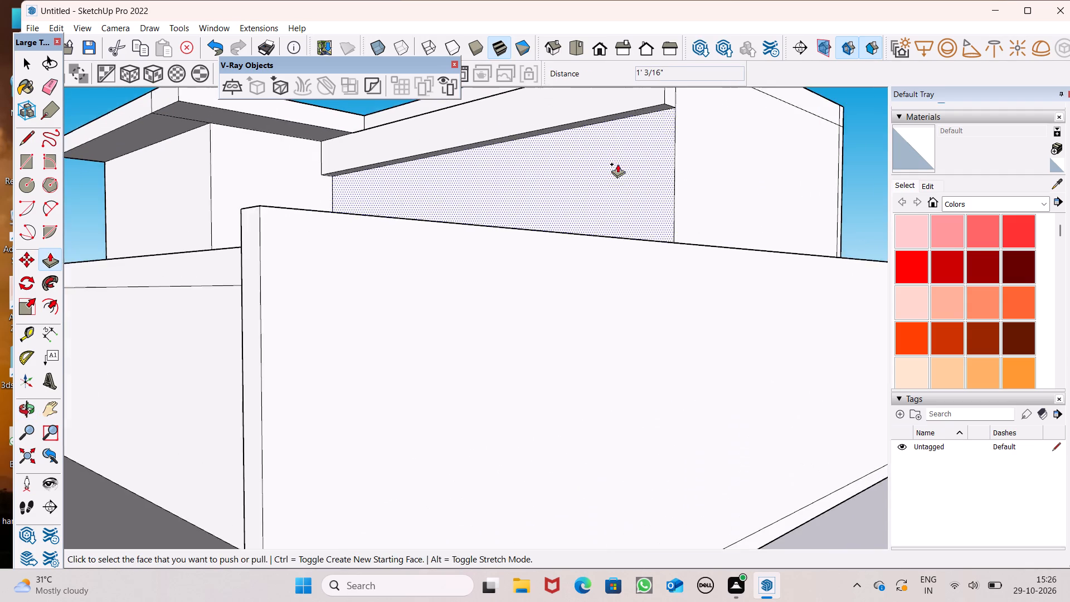
{"action": "scroll", "coordinate": [591, 234], "scroll_direction": "down", "scroll_amount": 4}
{"action": "middle_click_drag", "start_coordinate": [589, 226], "coordinate": [504, 260]}
{"action": "scroll", "coordinate": [572, 163], "scroll_direction": "up", "scroll_amount": 6}
{"action": "middle_click_drag", "start_coordinate": [568, 202], "coordinate": [591, 179]}
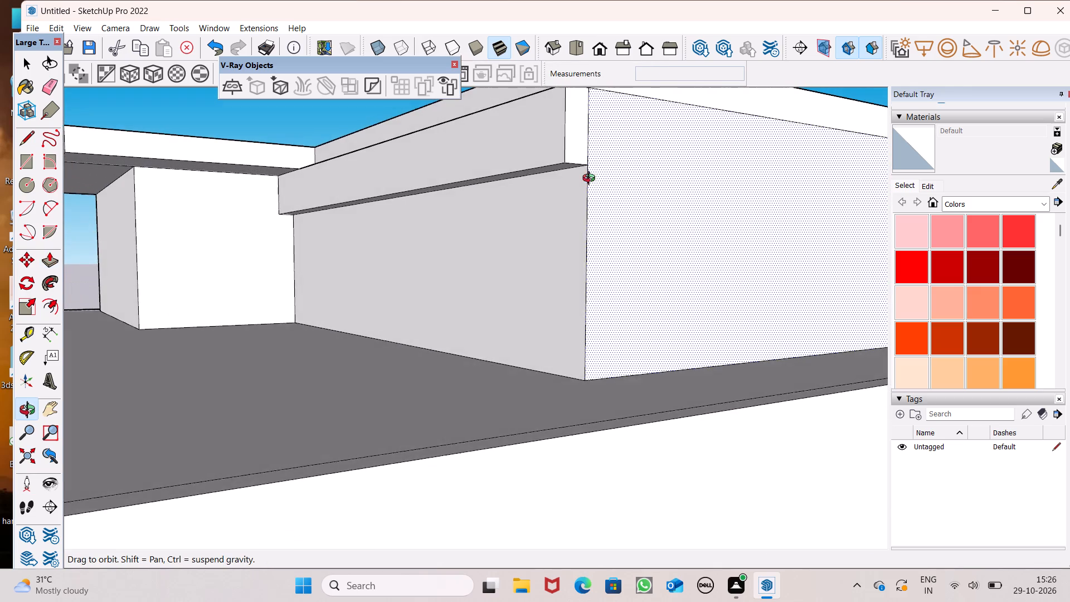
{"action": "middle_click_drag", "start_coordinate": [591, 179], "coordinate": [591, 186]}
{"action": "left_click_drag", "start_coordinate": [563, 174], "coordinate": [565, 168]}
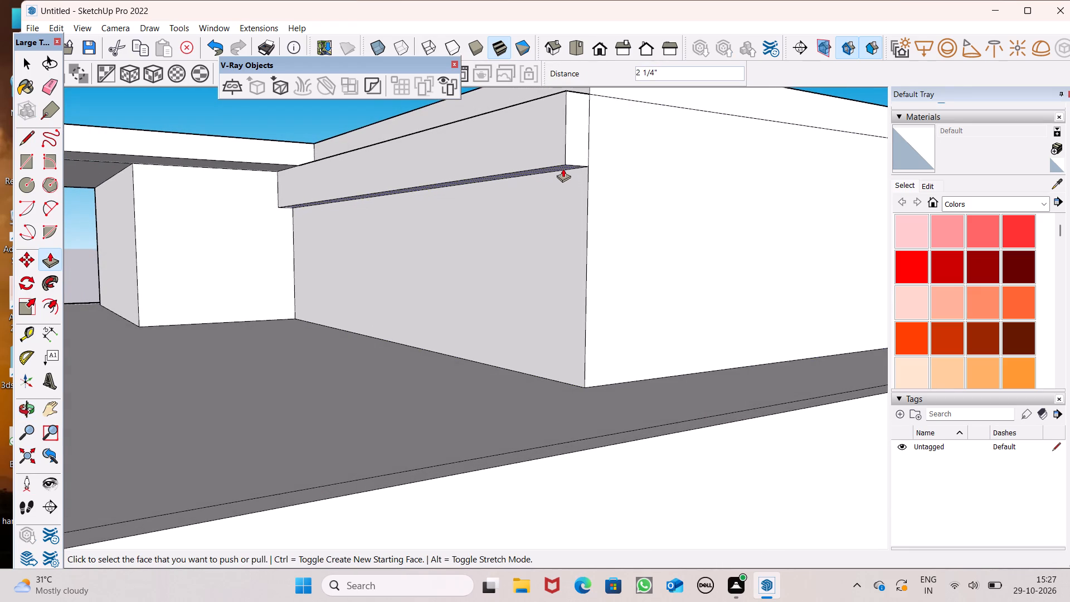
Examine the projecting front band of the second rooftop room from around the building.
{"action": "scroll", "coordinate": [555, 167], "scroll_direction": "down", "scroll_amount": 4}
{"action": "middle_click_drag", "start_coordinate": [555, 173], "coordinate": [561, 270]}
{"action": "scroll", "coordinate": [519, 187], "scroll_direction": "down", "scroll_amount": 5}
{"action": "middle_click_drag", "start_coordinate": [547, 234], "coordinate": [549, 240]}
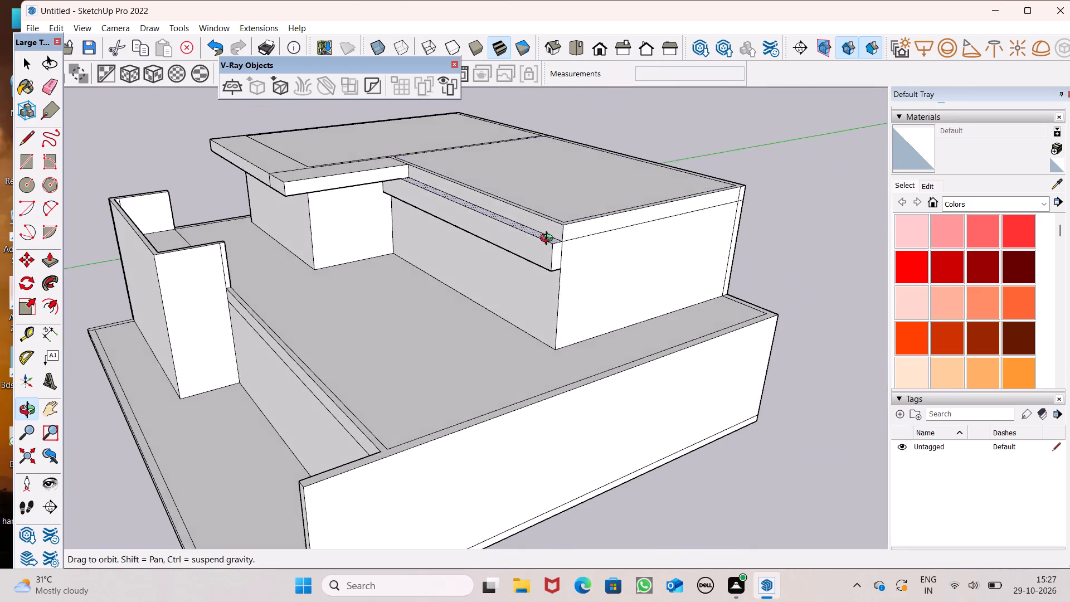
{"action": "middle_click_drag", "start_coordinate": [549, 240], "coordinate": [739, 225]}
{"action": "key", "text": "space"}
{"action": "scroll", "coordinate": [609, 176], "scroll_direction": "down", "scroll_amount": 3}
{"action": "middle_click_drag", "start_coordinate": [620, 198], "coordinate": [784, 45]}
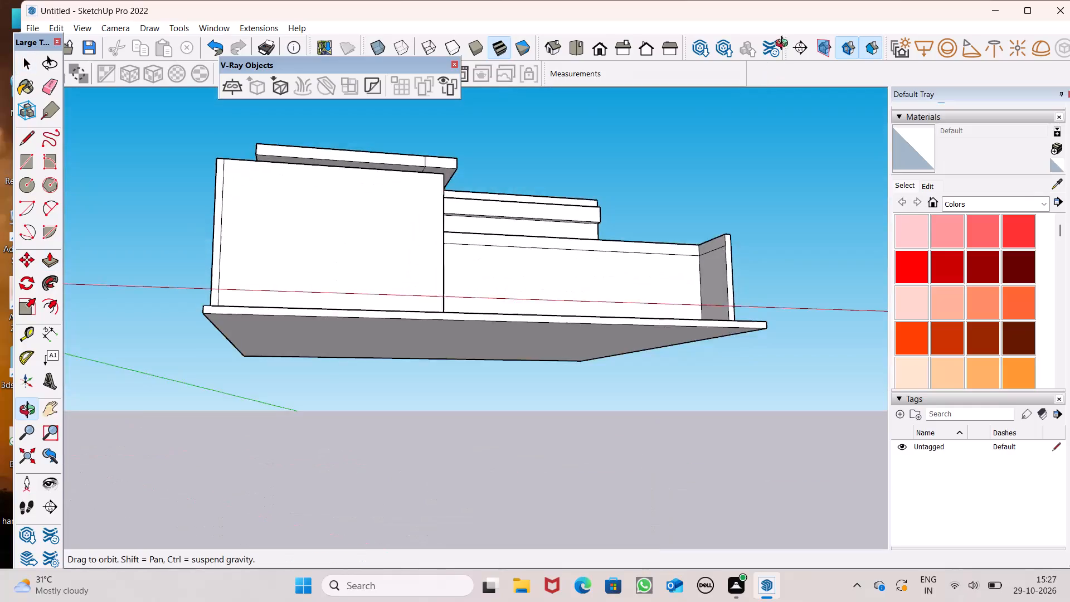
{"action": "middle_click_drag", "start_coordinate": [784, 45], "coordinate": [587, 217]}
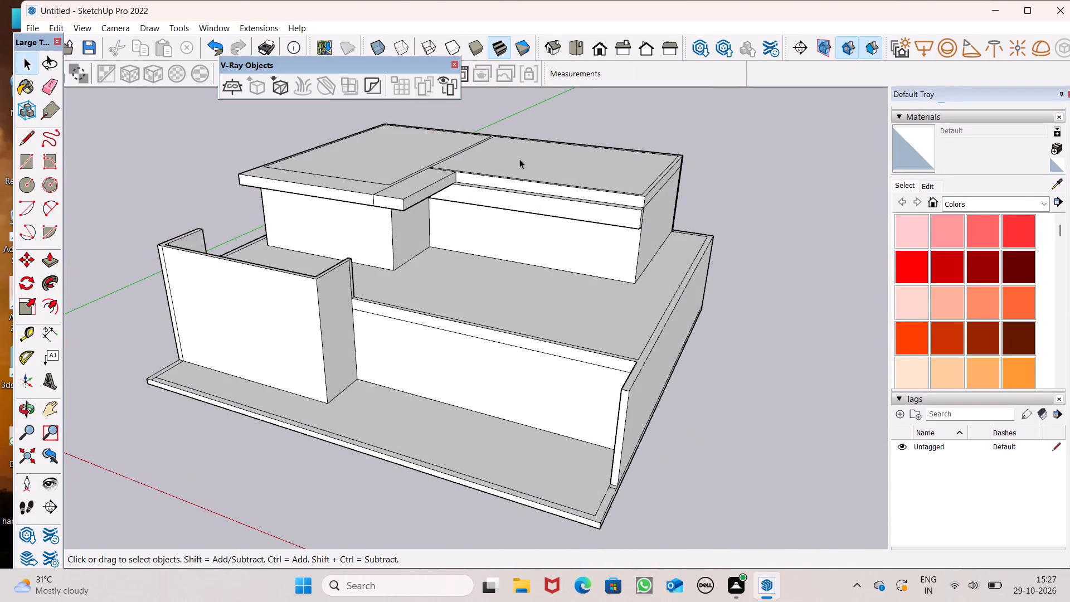
Push/Pull the roof's front edge face above the band outward 1' 3/16", flush with the projecting band.
{"action": "middle_click_drag", "start_coordinate": [526, 173], "coordinate": [496, 241]}
{"action": "scroll", "coordinate": [490, 200], "scroll_direction": "down", "scroll_amount": 1}
{"action": "scroll", "coordinate": [490, 198], "scroll_direction": "up", "scroll_amount": 1}
{"action": "scroll", "coordinate": [493, 197], "scroll_direction": "down", "scroll_amount": 1}
{"action": "scroll", "coordinate": [495, 196], "scroll_direction": "up", "scroll_amount": 12}
{"action": "scroll", "coordinate": [510, 205], "scroll_direction": "down", "scroll_amount": 3}
{"action": "middle_click_drag", "start_coordinate": [514, 206], "coordinate": [587, 189]}
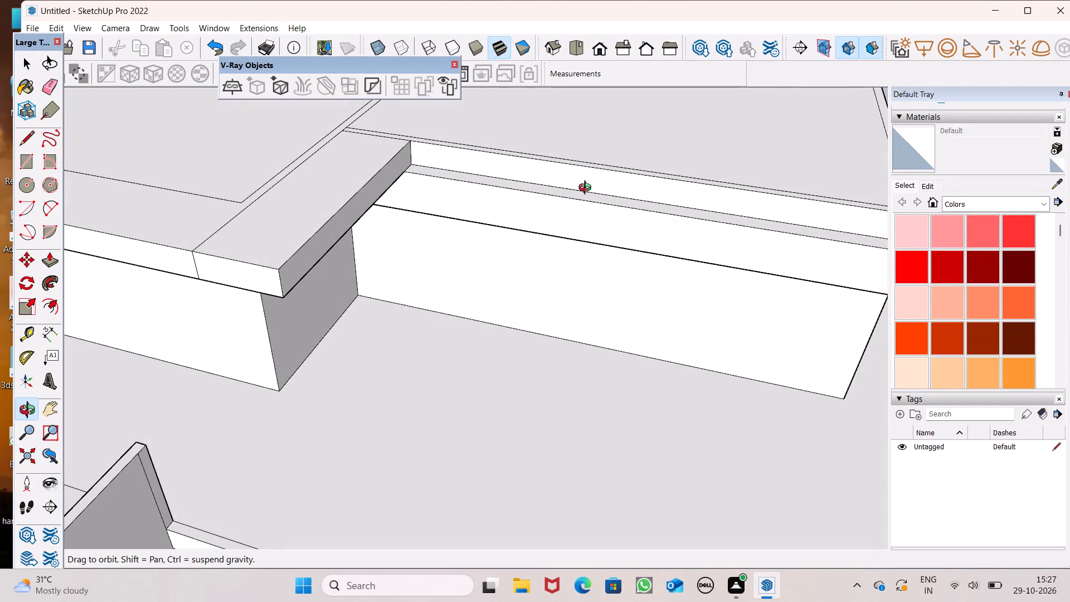
{"action": "middle_click_drag", "start_coordinate": [587, 189], "coordinate": [539, 195]}
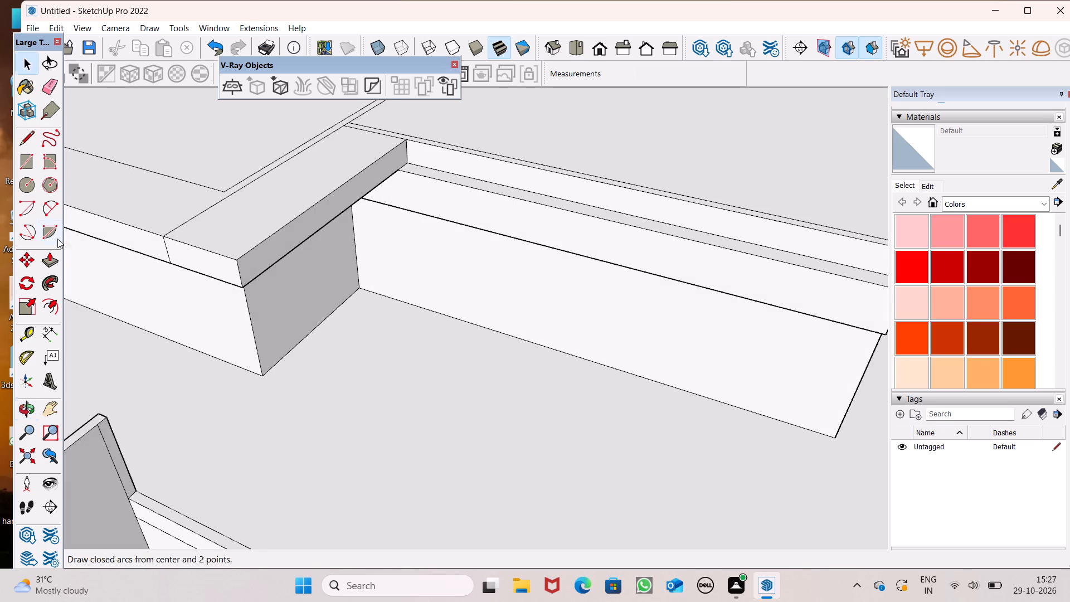
{"action": "left_click_drag", "start_coordinate": [48, 266], "coordinate": [56, 263]}
{"action": "scroll", "coordinate": [350, 166], "scroll_direction": "up", "scroll_amount": 4}
{"action": "left_click_drag", "start_coordinate": [439, 149], "coordinate": [390, 152]}
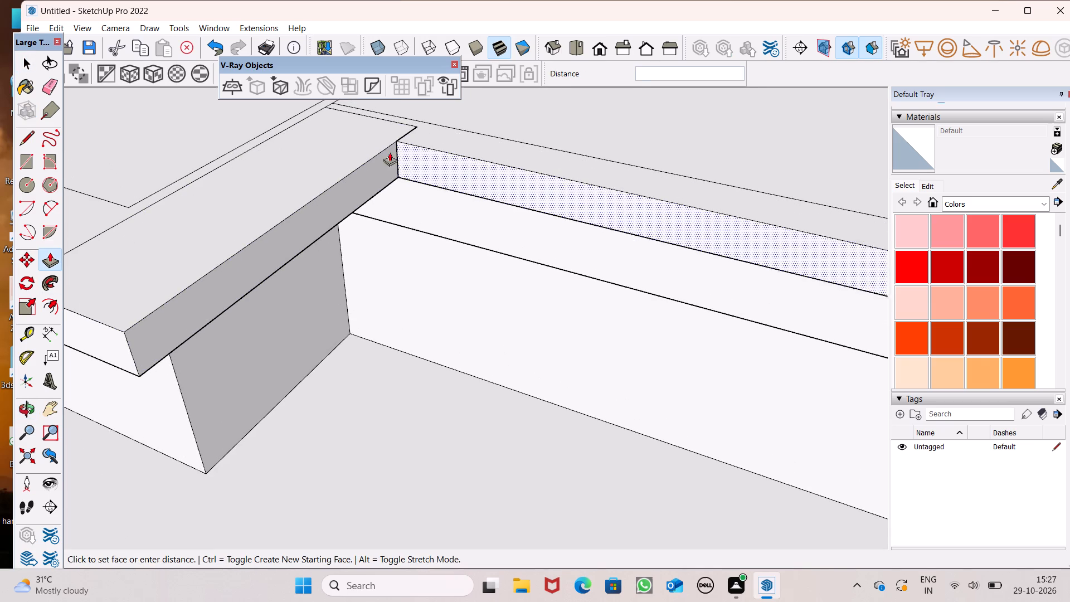
{"action": "left_click_drag", "start_coordinate": [390, 152], "coordinate": [475, 253]}
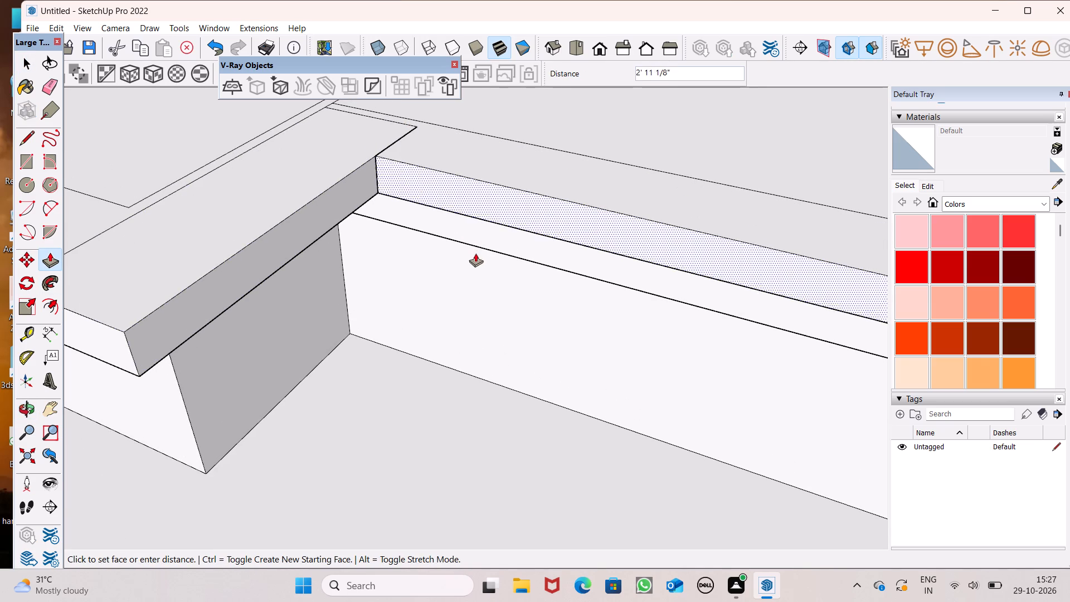
{"action": "left_click_drag", "start_coordinate": [475, 253], "coordinate": [503, 200]}
Erase the seam line between the roof edge and the projecting band on the second rooftop room's front.
{"action": "scroll", "coordinate": [497, 113], "scroll_direction": "down", "scroll_amount": 6}
{"action": "middle_click_drag", "start_coordinate": [507, 135], "coordinate": [560, 66]}
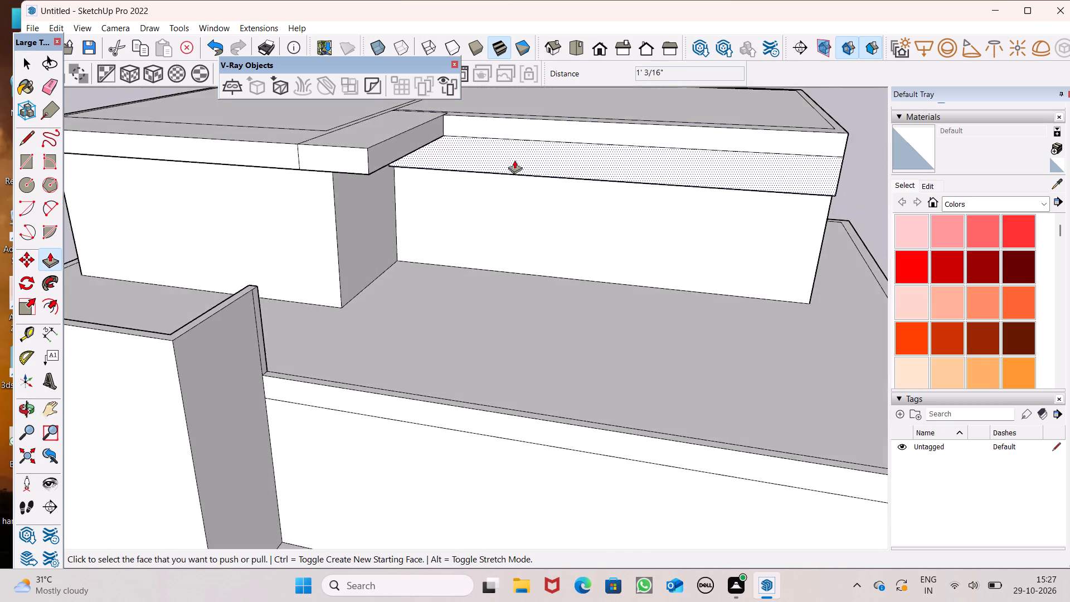
{"action": "scroll", "coordinate": [510, 165], "scroll_direction": "down", "scroll_amount": 5}
{"action": "middle_click_drag", "start_coordinate": [628, 198], "coordinate": [671, 182]}
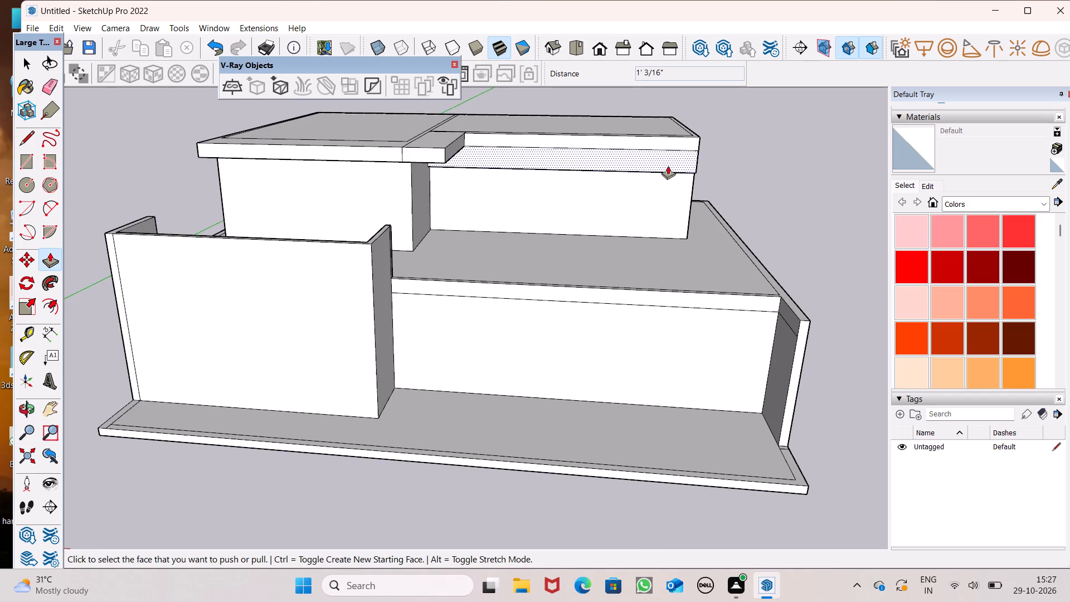
{"action": "scroll", "coordinate": [668, 166], "scroll_direction": "down", "scroll_amount": 2}
{"action": "middle_click_drag", "start_coordinate": [682, 182], "coordinate": [436, 201]}
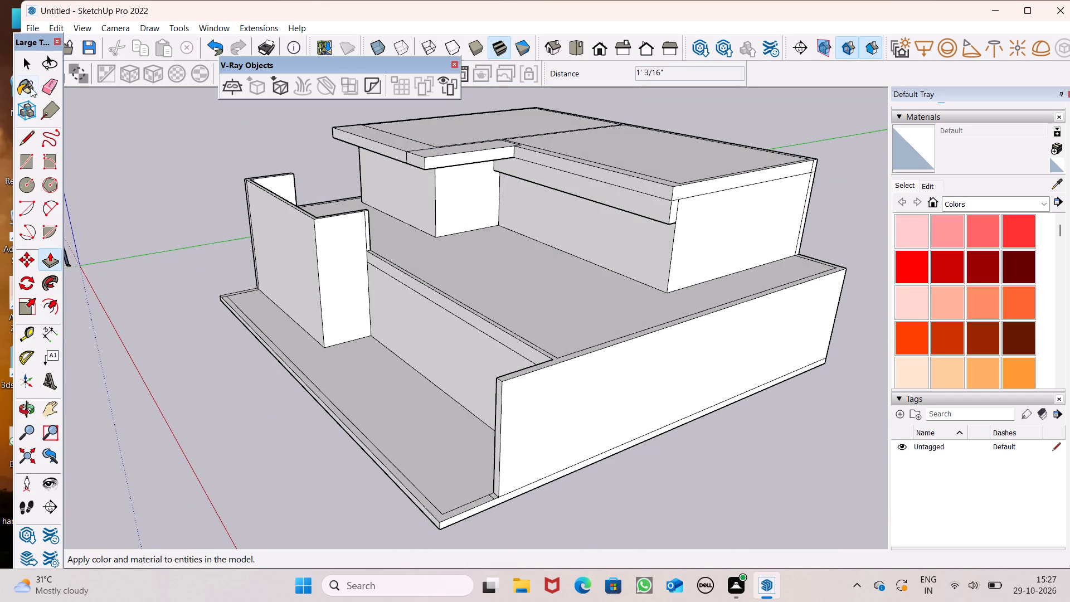
{"action": "left_click_drag", "start_coordinate": [45, 89], "coordinate": [53, 89]}
{"action": "middle_click_drag", "start_coordinate": [730, 221], "coordinate": [654, 205]}
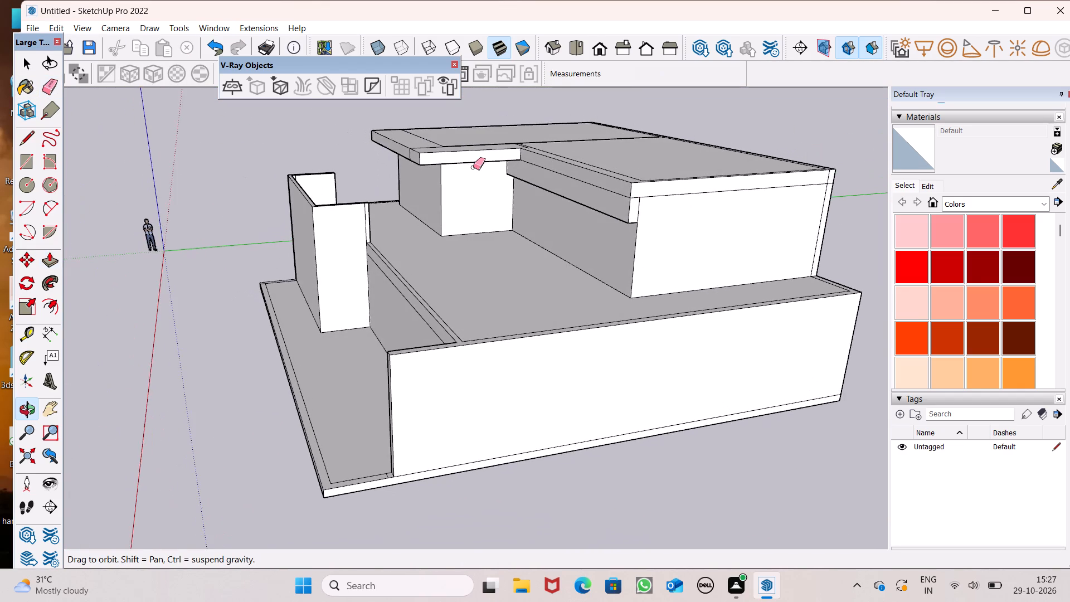
{"action": "scroll", "coordinate": [468, 168], "scroll_direction": "down", "scroll_amount": 3}
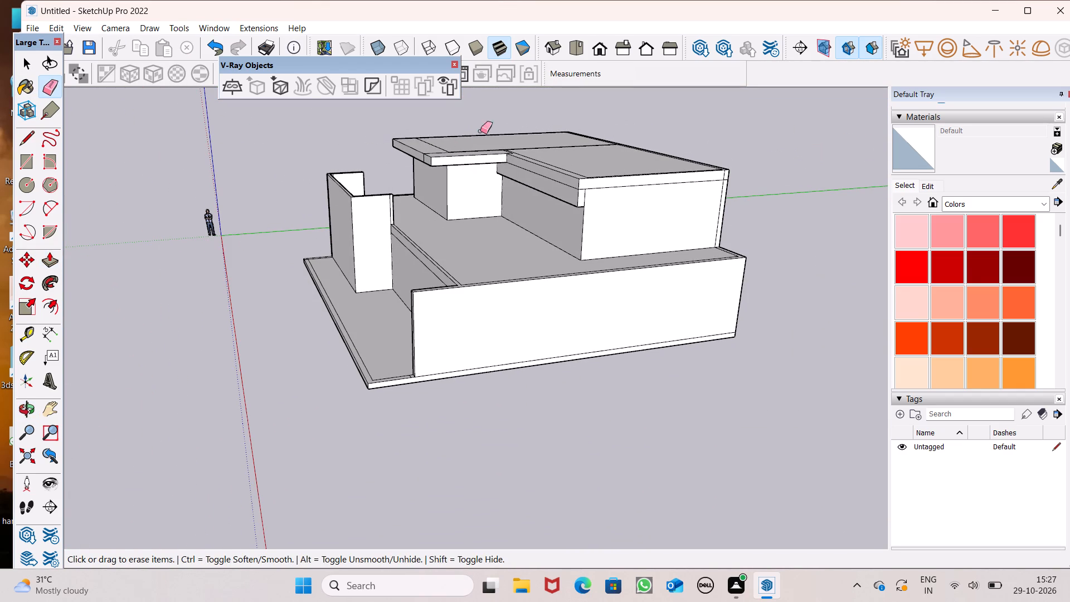
{"action": "middle_click_drag", "start_coordinate": [605, 206], "coordinate": [544, 190]}
{"action": "scroll", "coordinate": [586, 215], "scroll_direction": "up", "scroll_amount": 4}
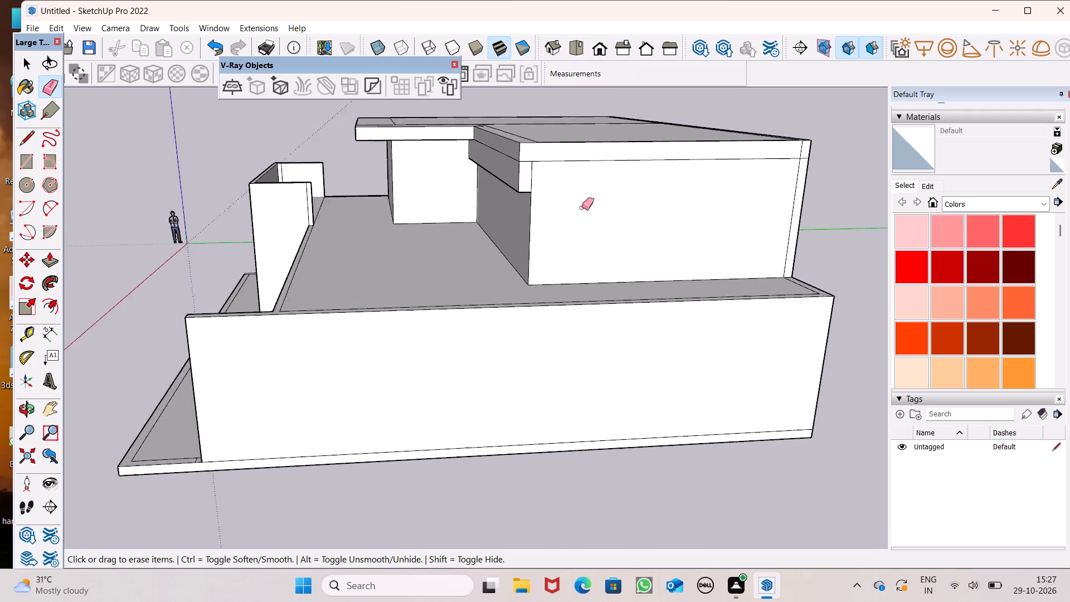
{"action": "scroll", "coordinate": [582, 207], "scroll_direction": "up", "scroll_amount": 2}
{"action": "scroll", "coordinate": [451, 169], "scroll_direction": "down", "scroll_amount": 2}
{"action": "middle_click_drag", "start_coordinate": [578, 183], "coordinate": [720, 211]}
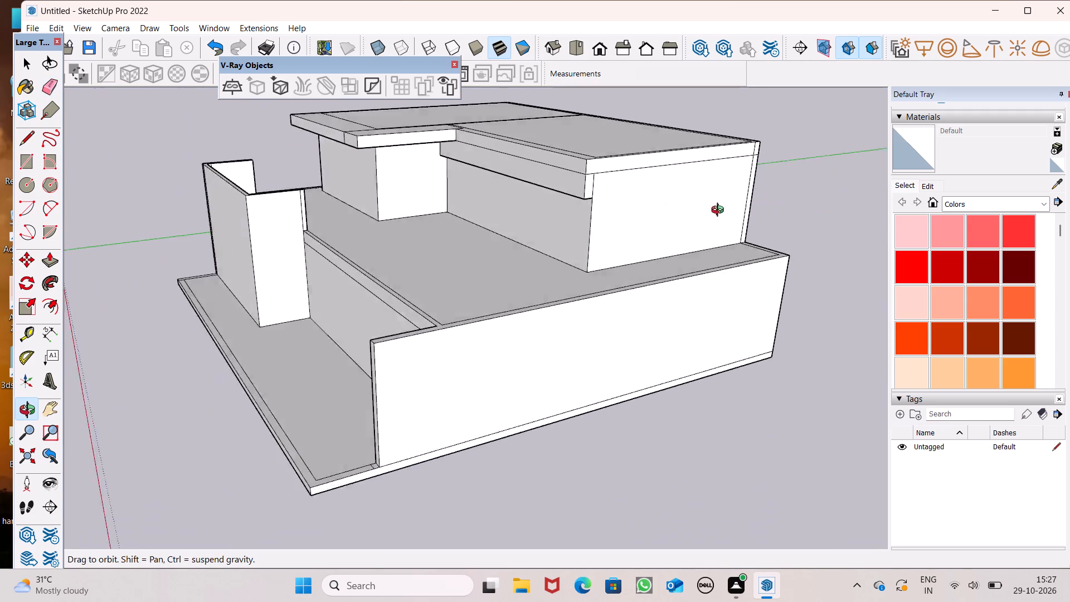
{"action": "middle_click_drag", "start_coordinate": [720, 211], "coordinate": [842, 200]}
{"action": "scroll", "coordinate": [528, 187], "scroll_direction": "down", "scroll_amount": 8}
{"action": "middle_click_drag", "start_coordinate": [529, 185], "coordinate": [592, 159]}
{"action": "middle_click", "coordinate": [592, 159]}
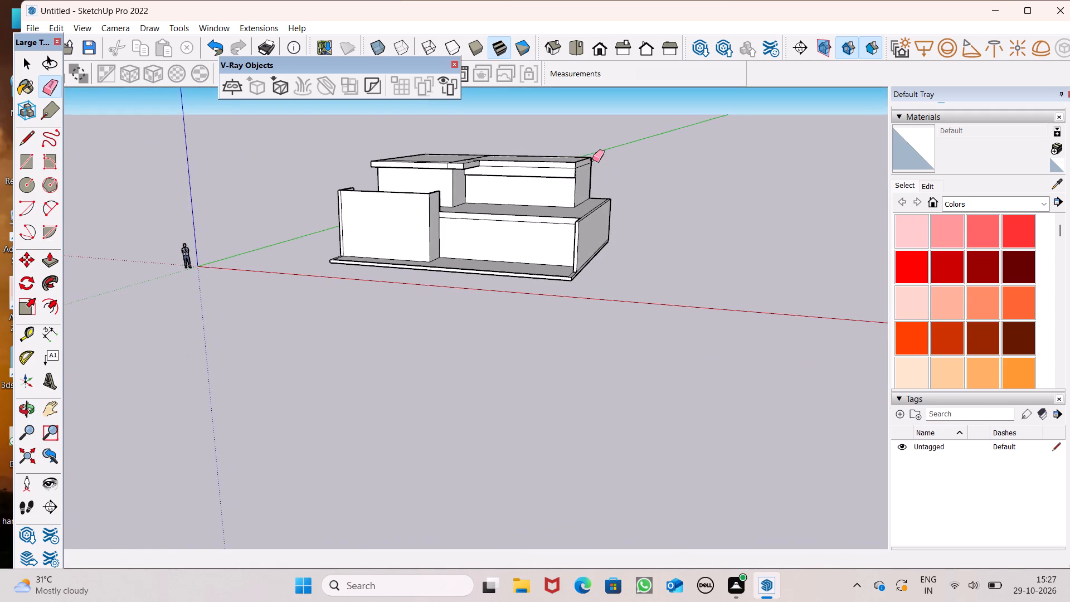
{"action": "scroll", "coordinate": [481, 167], "scroll_direction": "up", "scroll_amount": 4}
{"action": "scroll", "coordinate": [434, 184], "scroll_direction": "down", "scroll_amount": 1}
{"action": "scroll", "coordinate": [434, 184], "scroll_direction": "up", "scroll_amount": 2}
{"action": "scroll", "coordinate": [542, 130], "scroll_direction": "up", "scroll_amount": 6}
{"action": "left_click", "coordinate": [536, 178]}
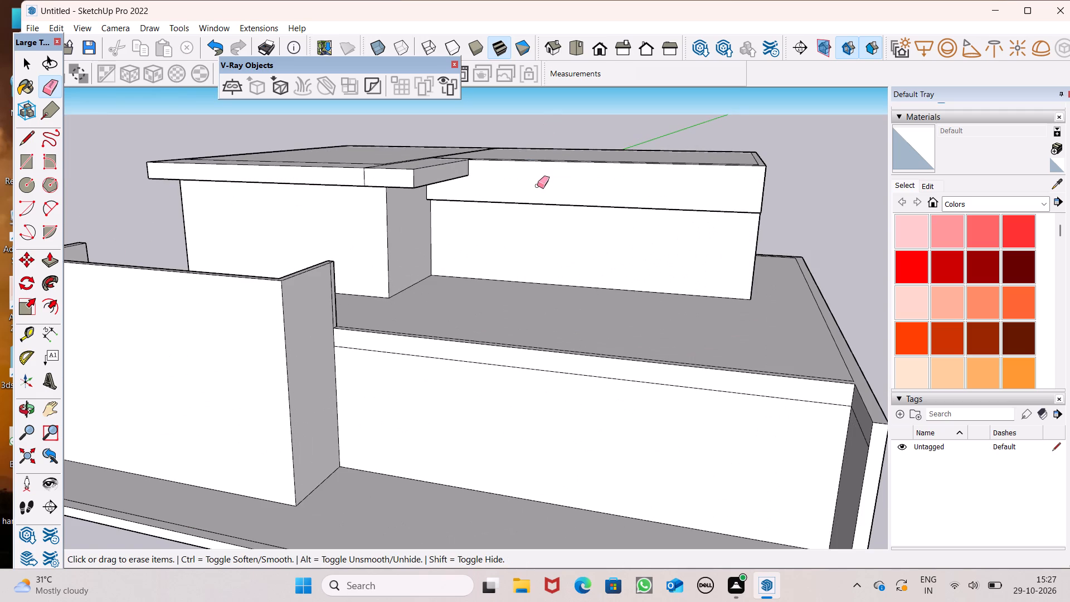
Erase the horizontal seam line below the roof edge on the second rooftop room's outer side wall.
{"action": "scroll", "coordinate": [537, 183], "scroll_direction": "down", "scroll_amount": 5}
{"action": "middle_click_drag", "start_coordinate": [540, 193], "coordinate": [236, 210]}
{"action": "scroll", "coordinate": [239, 208], "scroll_direction": "up", "scroll_amount": 1}
{"action": "scroll", "coordinate": [591, 263], "scroll_direction": "up", "scroll_amount": 5}
{"action": "left_click", "coordinate": [609, 181]}
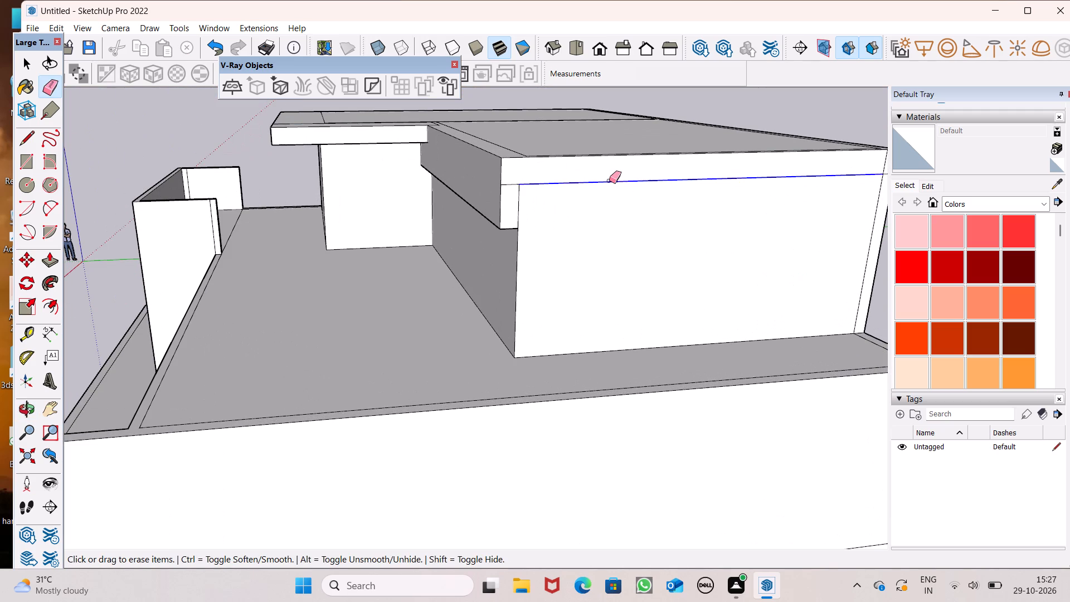
Place a Tape Measure guide 9" below the top edge of the second rooftop room's projecting front band.
{"action": "middle_click_drag", "start_coordinate": [578, 202], "coordinate": [965, 181]}
{"action": "scroll", "coordinate": [498, 180], "scroll_direction": "up", "scroll_amount": 4}
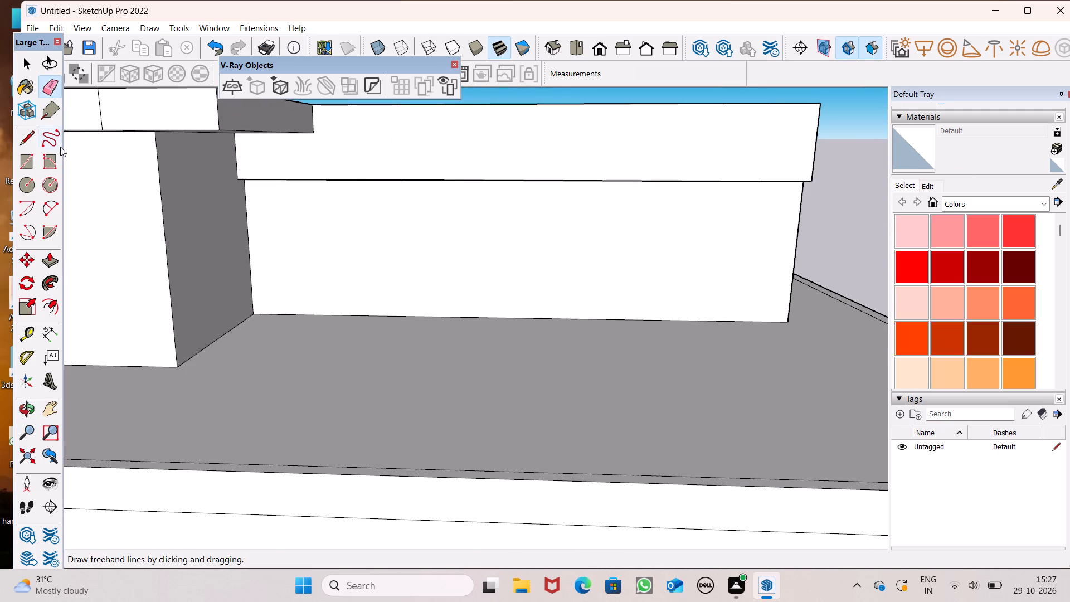
{"action": "left_click", "coordinate": [33, 132]}
{"action": "scroll", "coordinate": [251, 249], "scroll_direction": "down", "scroll_amount": 3}
{"action": "scroll", "coordinate": [303, 191], "scroll_direction": "up", "scroll_amount": 6}
{"action": "scroll", "coordinate": [295, 148], "scroll_direction": "down", "scroll_amount": 6}
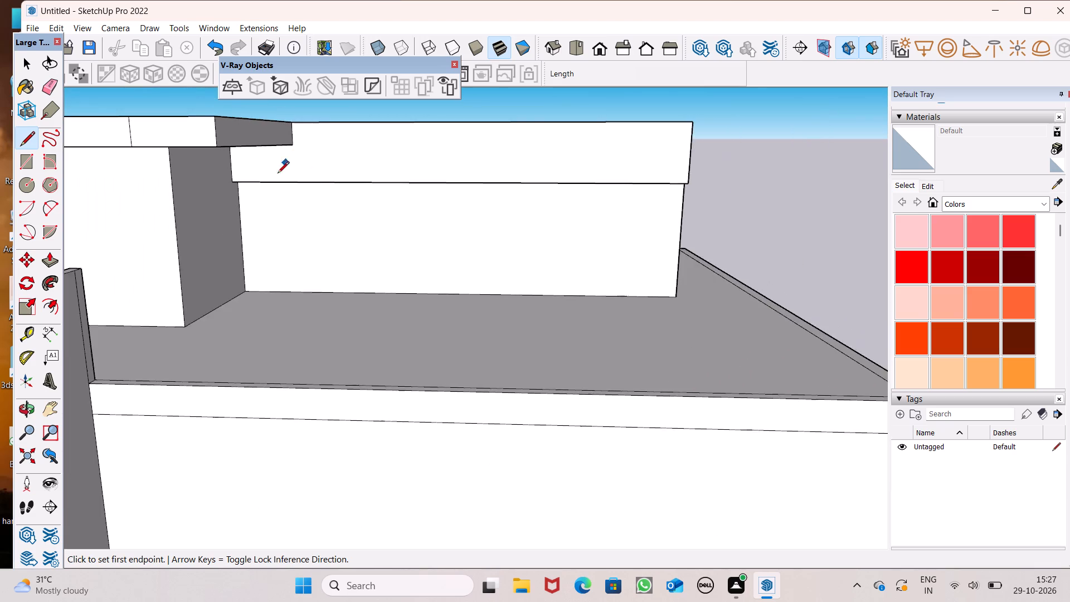
{"action": "middle_click_drag", "start_coordinate": [275, 178], "coordinate": [275, 253]}
{"action": "scroll", "coordinate": [297, 181], "scroll_direction": "up", "scroll_amount": 3}
{"action": "left_click", "coordinate": [22, 333]}
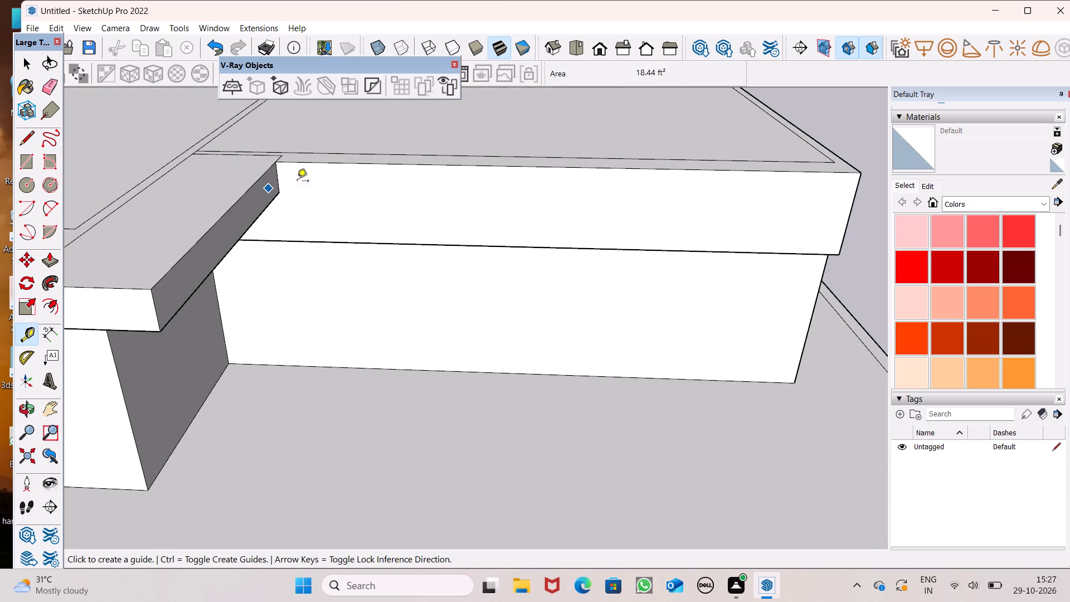
{"action": "left_click_drag", "start_coordinate": [353, 165], "coordinate": [358, 178]}
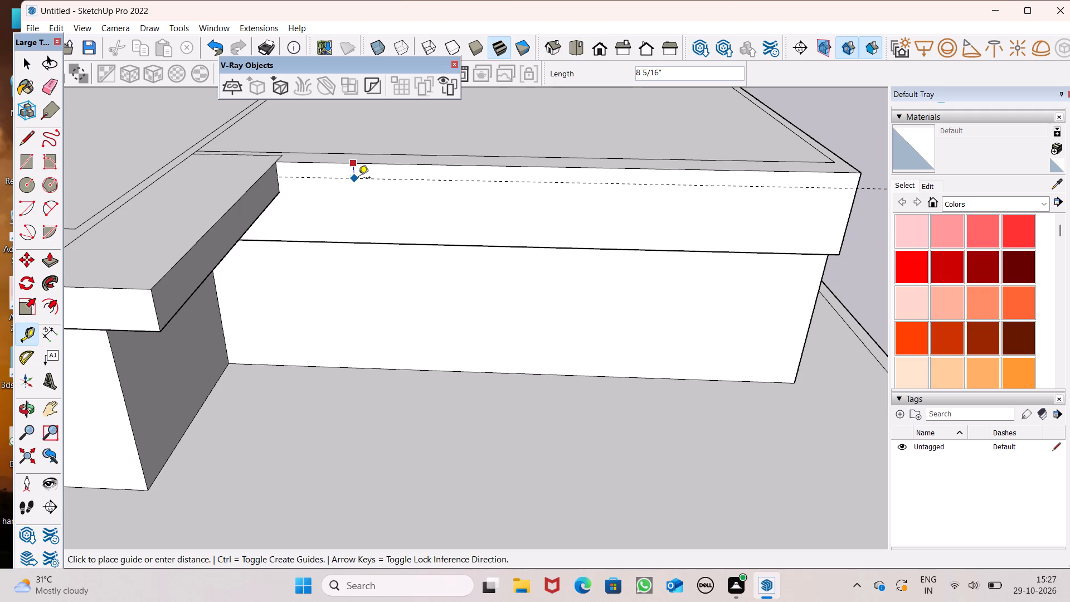
{"action": "left_click_drag", "start_coordinate": [358, 178], "coordinate": [358, 176]}
{"action": "type", "text": "9\""}
{"action": "key", "text": "Return"}
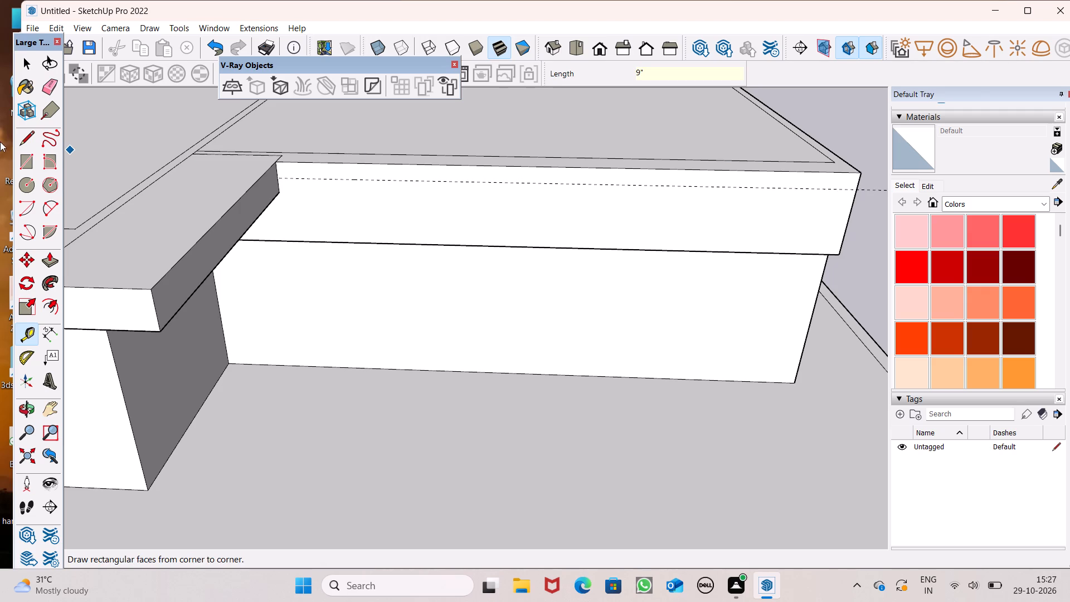
Draw a line along the 9" guide across the full length of the second rooftop room's projecting front band.
{"action": "left_click", "coordinate": [18, 142]}
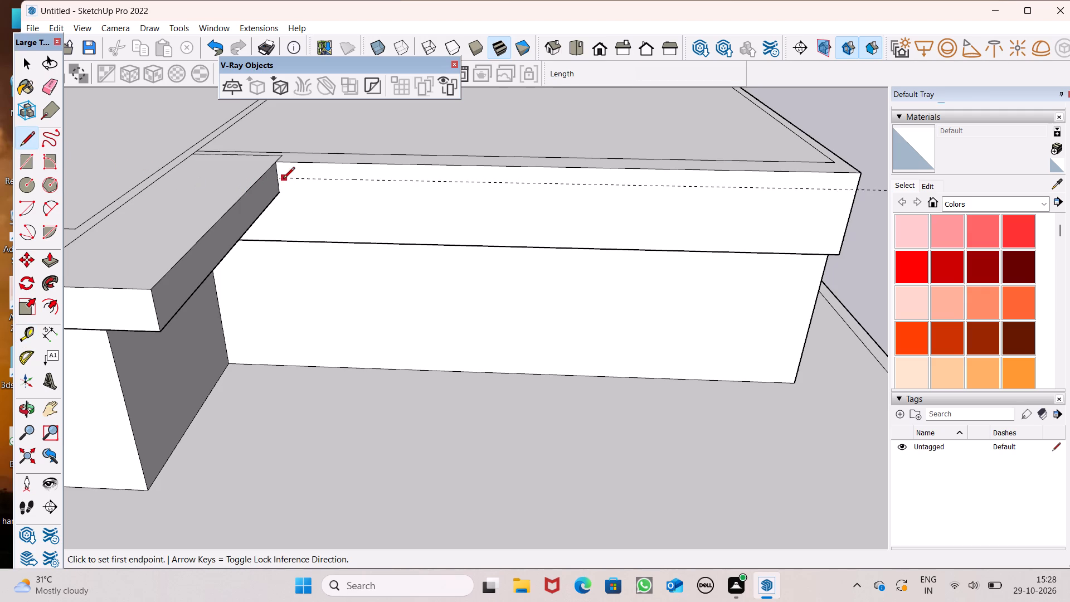
{"action": "left_click", "coordinate": [277, 180]}
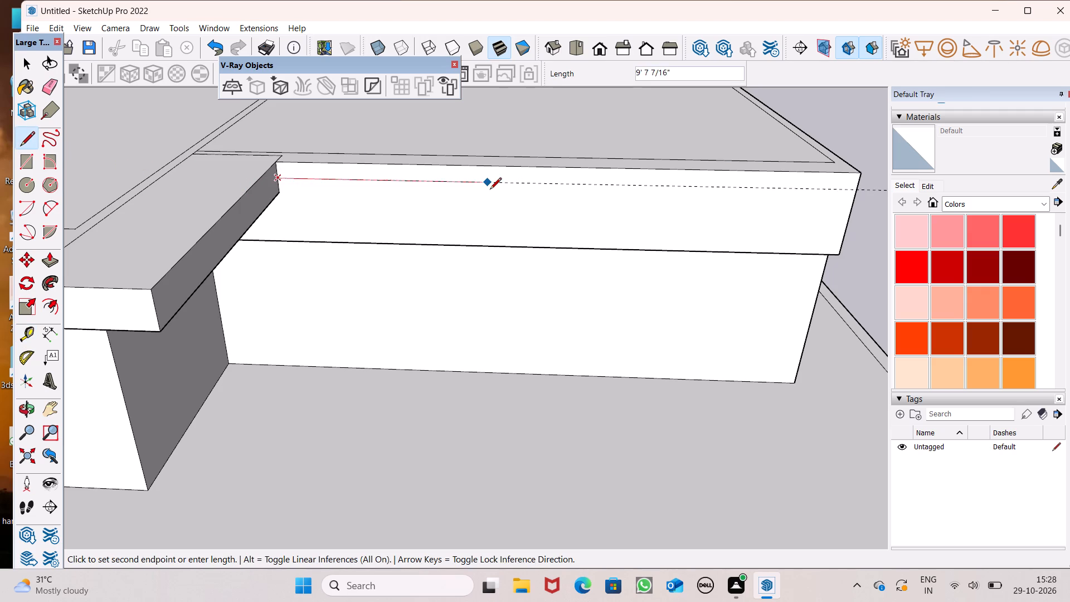
{"action": "scroll", "coordinate": [490, 190], "scroll_direction": "down", "scroll_amount": 8}
{"action": "scroll", "coordinate": [447, 152], "scroll_direction": "down", "scroll_amount": 2}
{"action": "middle_click_drag", "start_coordinate": [642, 165], "coordinate": [305, 205]}
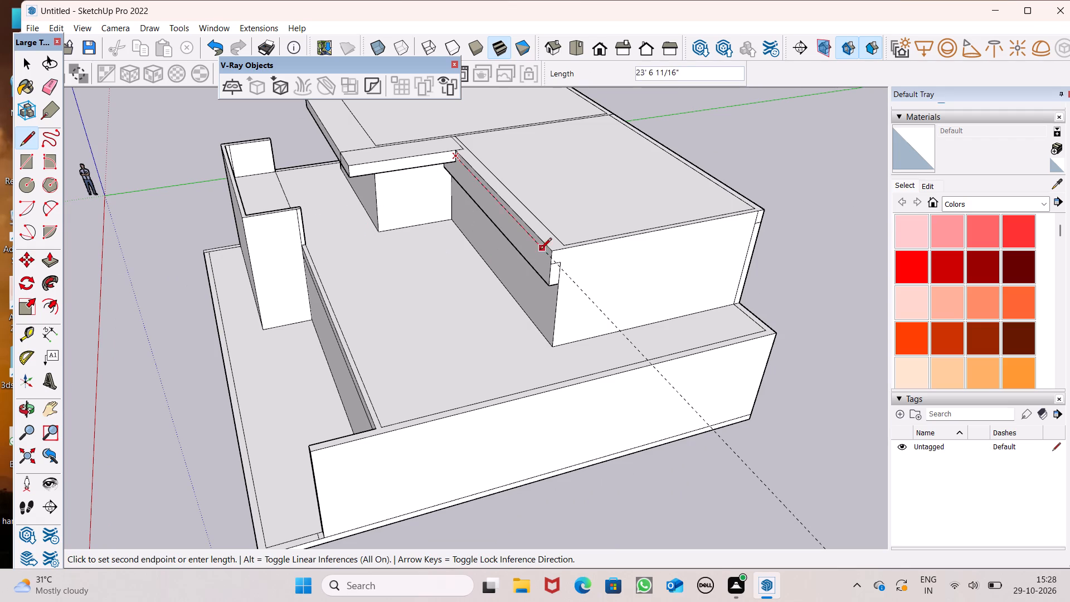
{"action": "scroll", "coordinate": [550, 268], "scroll_direction": "up", "scroll_amount": 1}
{"action": "middle_click_drag", "start_coordinate": [551, 268], "coordinate": [577, 250]}
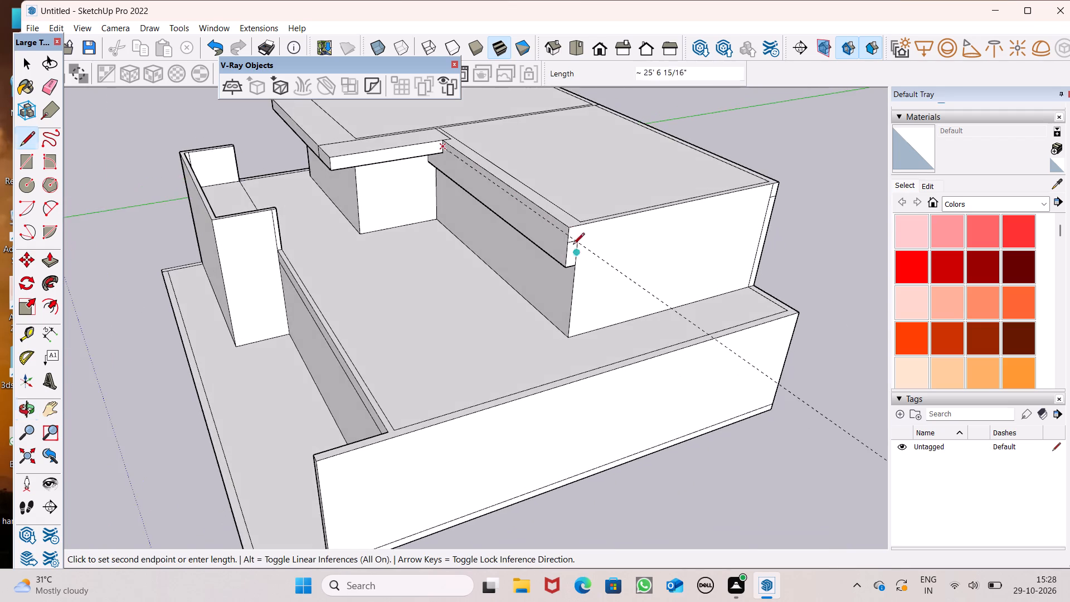
{"action": "scroll", "coordinate": [567, 243], "scroll_direction": "up", "scroll_amount": 10}
{"action": "left_click", "coordinate": [575, 227]}
Continue the line from the guide's end across the second rooftop room's outer side wall, 23' 3" long, to the rear vertical line.
{"action": "middle_click_drag", "start_coordinate": [576, 240], "coordinate": [390, 225]}
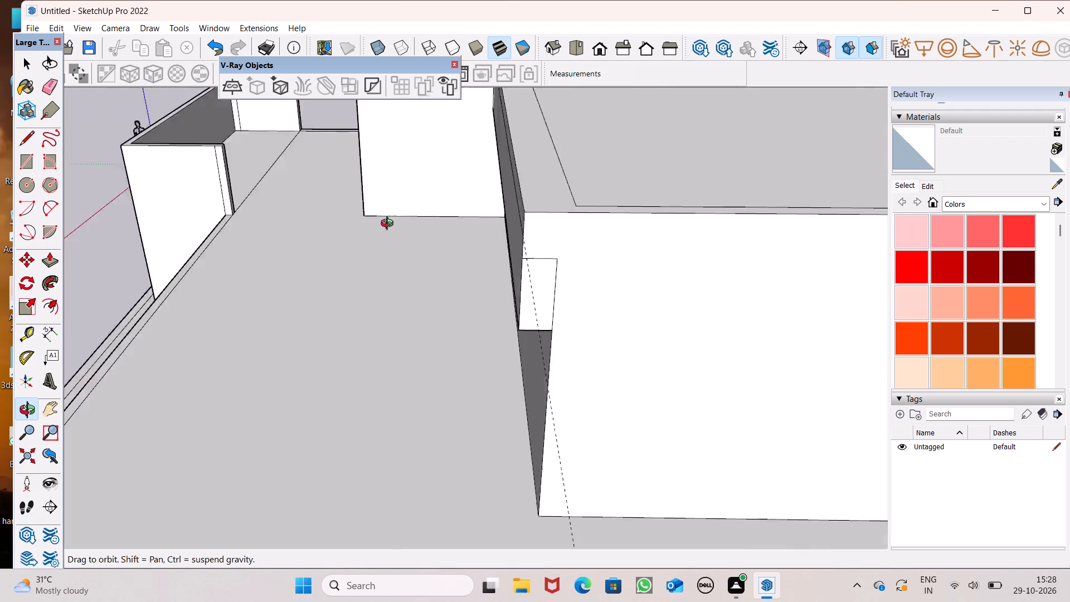
{"action": "middle_click_drag", "start_coordinate": [390, 225], "coordinate": [345, 225]}
{"action": "scroll", "coordinate": [345, 225], "scroll_direction": "up", "scroll_amount": 1}
{"action": "left_click", "coordinate": [521, 249]}
{"action": "scroll", "coordinate": [362, 242], "scroll_direction": "down", "scroll_amount": 5}
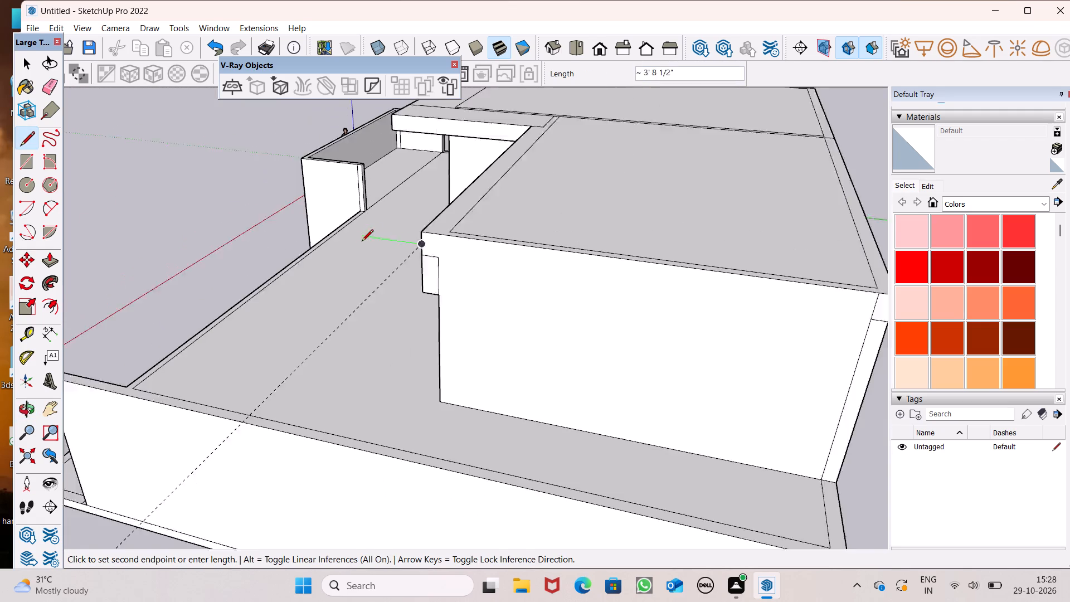
{"action": "scroll", "coordinate": [362, 242], "scroll_direction": "down", "scroll_amount": 2}
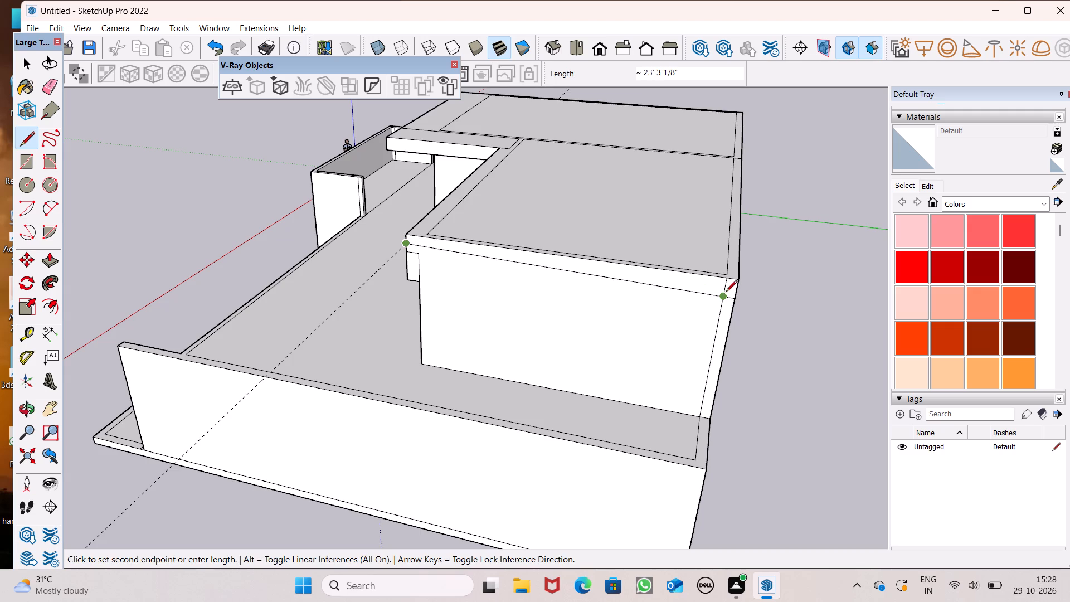
{"action": "middle_click_drag", "start_coordinate": [727, 290], "coordinate": [726, 264]}
{"action": "scroll", "coordinate": [726, 264], "scroll_direction": "up", "scroll_amount": 7}
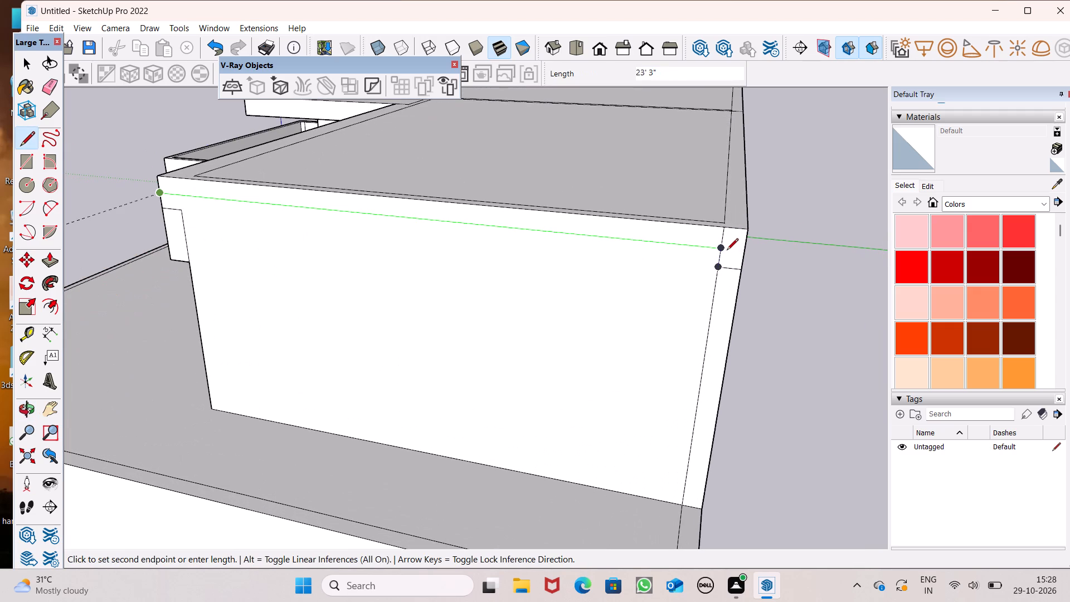
{"action": "left_click", "coordinate": [723, 247]}
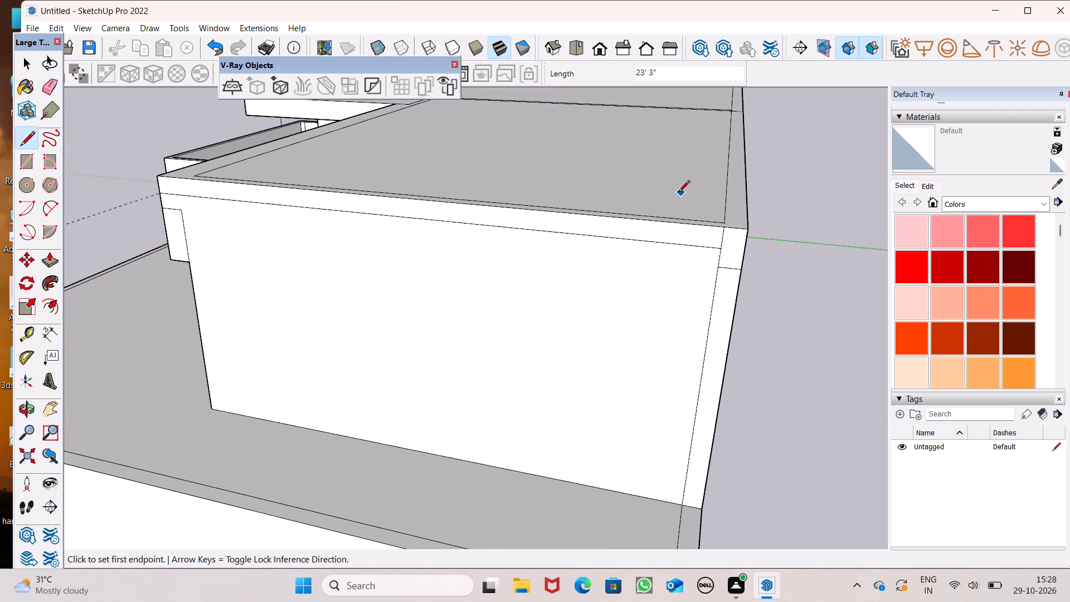
Erase the dashed guide line running along the second rooftop room's front band.
{"action": "key", "text": "space"}
{"action": "left_click", "coordinate": [50, 83]}
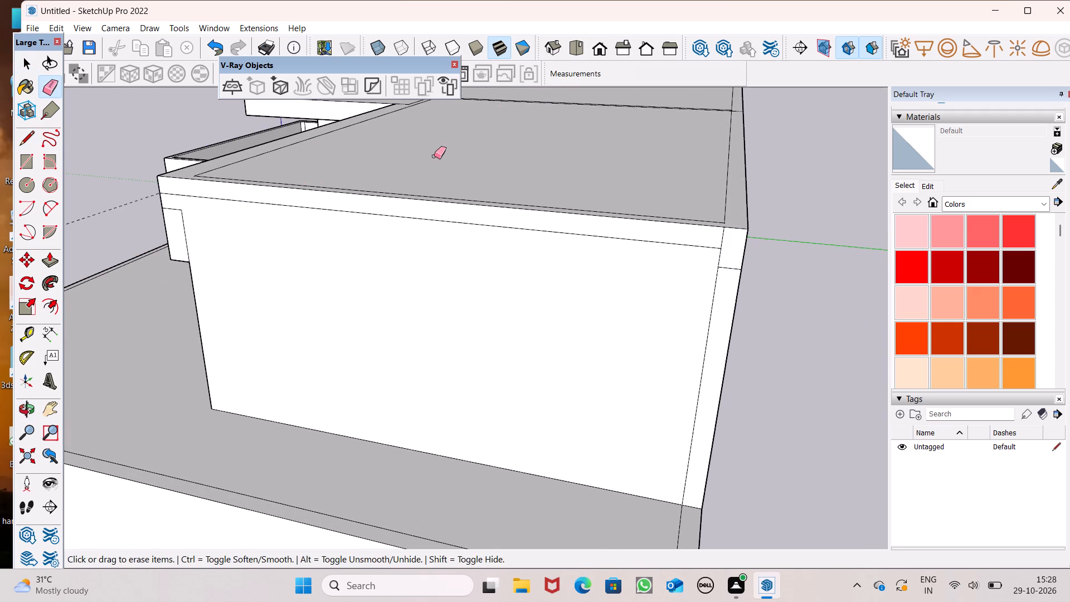
{"action": "scroll", "coordinate": [498, 197], "scroll_direction": "down", "scroll_amount": 6}
{"action": "middle_click_drag", "start_coordinate": [189, 267], "coordinate": [625, 227]}
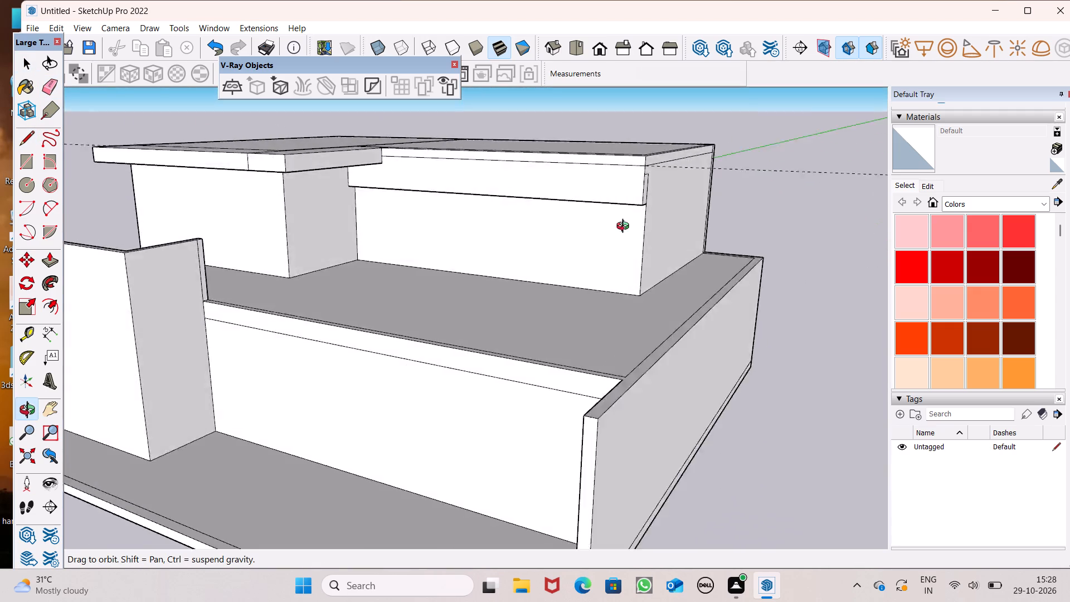
{"action": "middle_click_drag", "start_coordinate": [625, 227], "coordinate": [662, 235]}
{"action": "left_click_drag", "start_coordinate": [753, 162], "coordinate": [758, 172]}
Erase the two seam lines outlining the front band's end on the second rooftop room's outer side wall.
{"action": "middle_click_drag", "start_coordinate": [787, 189], "coordinate": [603, 168]}
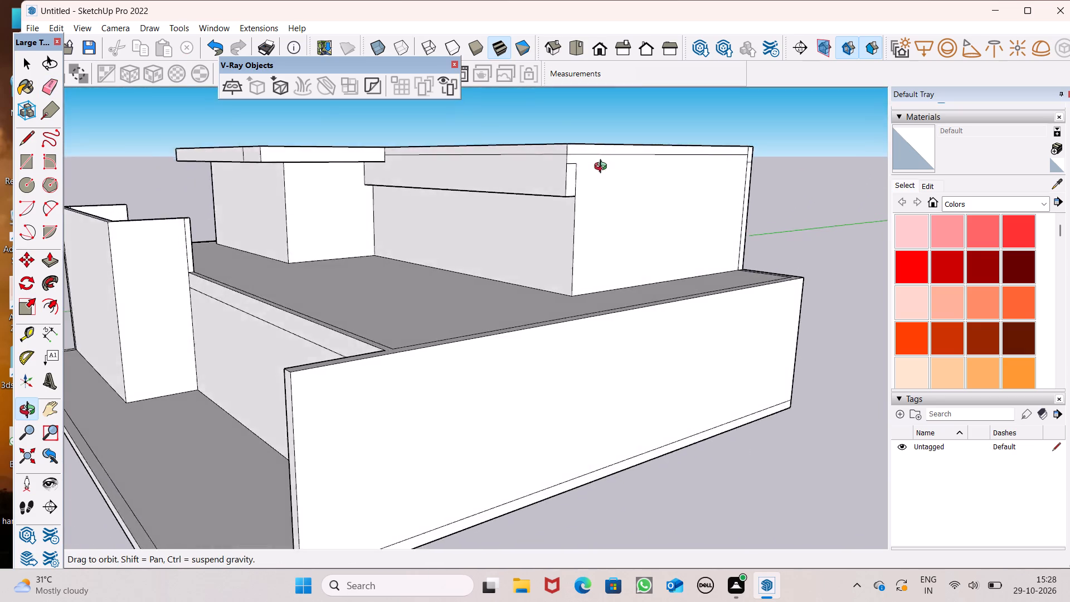
{"action": "middle_click_drag", "start_coordinate": [603, 168], "coordinate": [524, 219]}
{"action": "scroll", "coordinate": [492, 236], "scroll_direction": "up", "scroll_amount": 5}
{"action": "left_click_drag", "start_coordinate": [512, 206], "coordinate": [521, 229]}
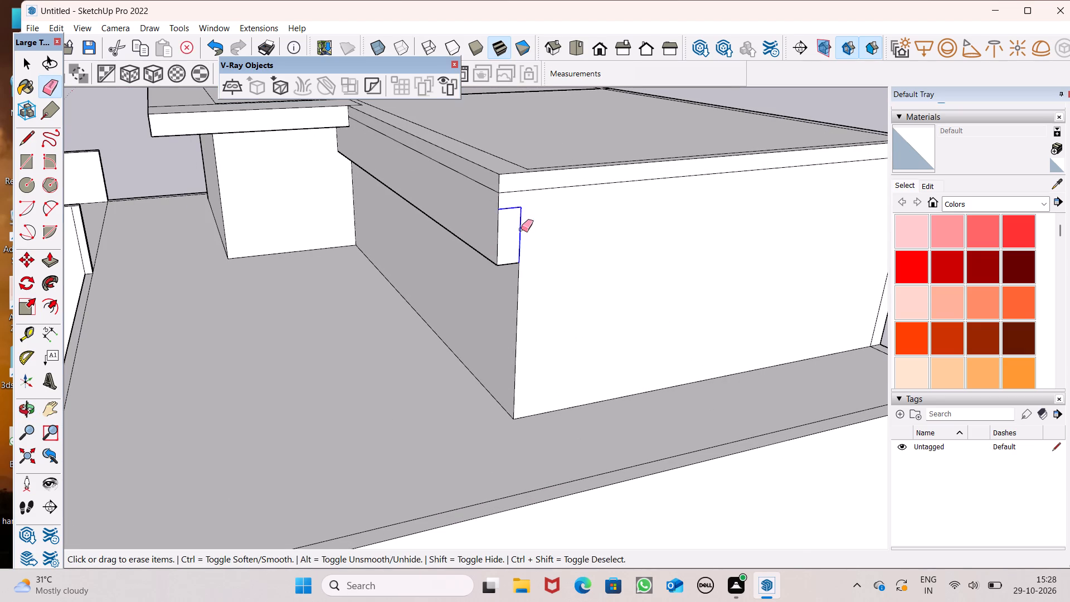
{"action": "left_click_drag", "start_coordinate": [521, 229], "coordinate": [521, 230]}
Erase the short horizontal line across the narrow strip at the rear corner of the outer side wall.
{"action": "scroll", "coordinate": [349, 255], "scroll_direction": "down", "scroll_amount": 5}
{"action": "scroll", "coordinate": [633, 207], "scroll_direction": "up", "scroll_amount": 11}
{"action": "left_click_drag", "start_coordinate": [636, 208], "coordinate": [638, 208]}
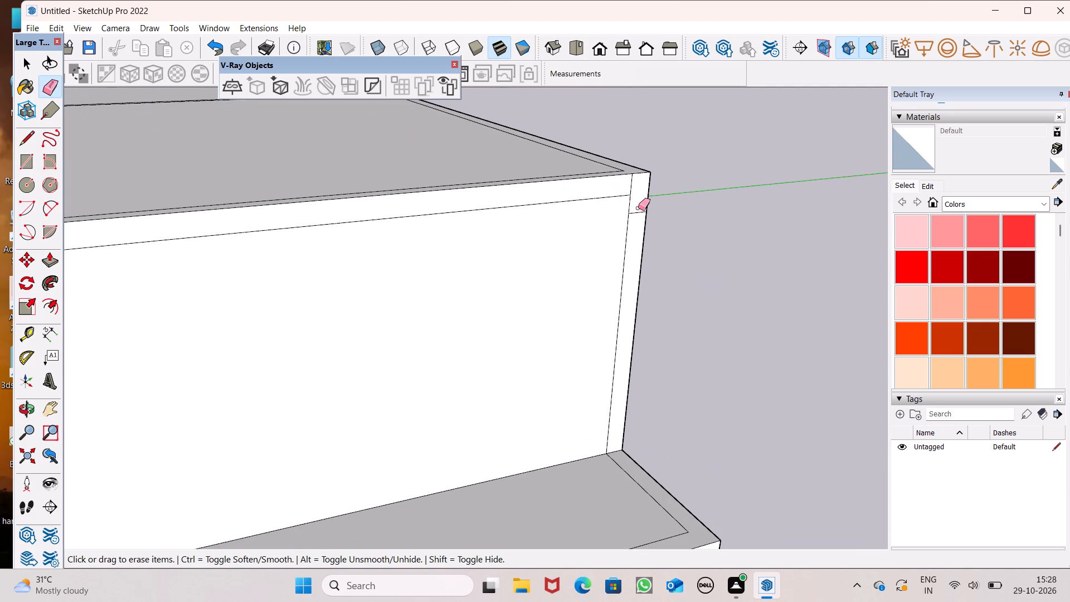
{"action": "left_click_drag", "start_coordinate": [638, 208], "coordinate": [638, 215]}
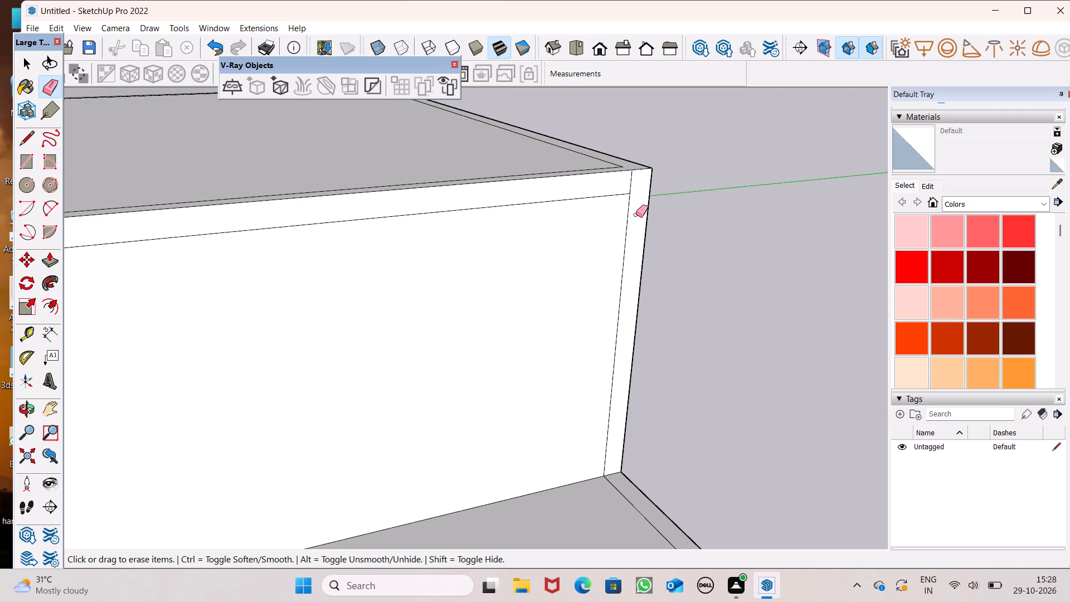
Examine the whole building and its rooftop bands from the front and the side.
{"action": "scroll", "coordinate": [444, 205], "scroll_direction": "down", "scroll_amount": 5}
{"action": "middle_click_drag", "start_coordinate": [465, 202], "coordinate": [624, 204]}
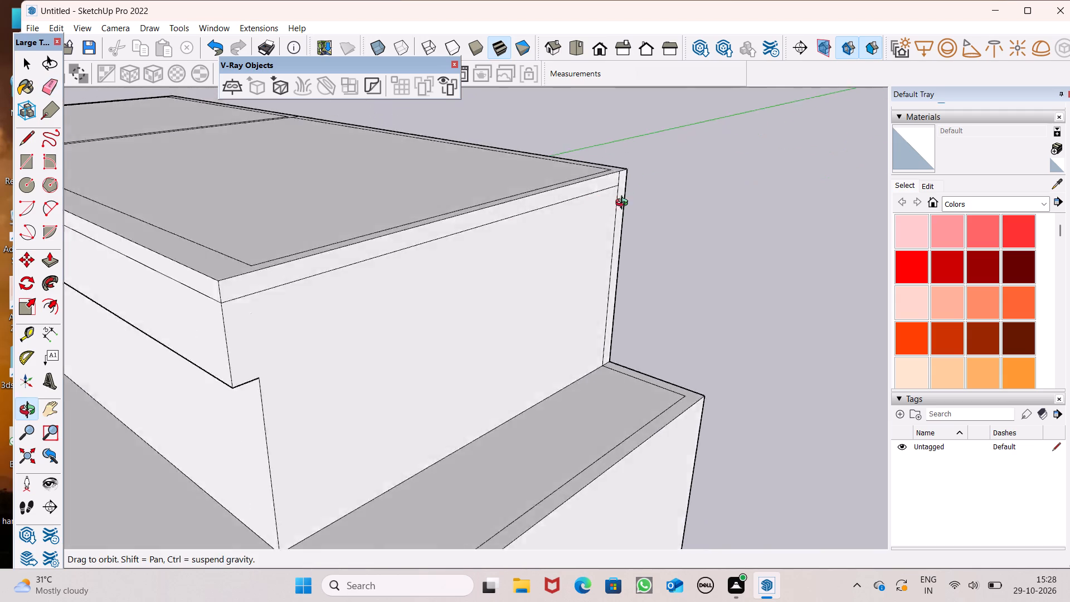
{"action": "middle_click_drag", "start_coordinate": [624, 204], "coordinate": [719, 184]}
{"action": "scroll", "coordinate": [617, 163], "scroll_direction": "down", "scroll_amount": 12}
{"action": "middle_click_drag", "start_coordinate": [385, 211], "coordinate": [369, 198]}
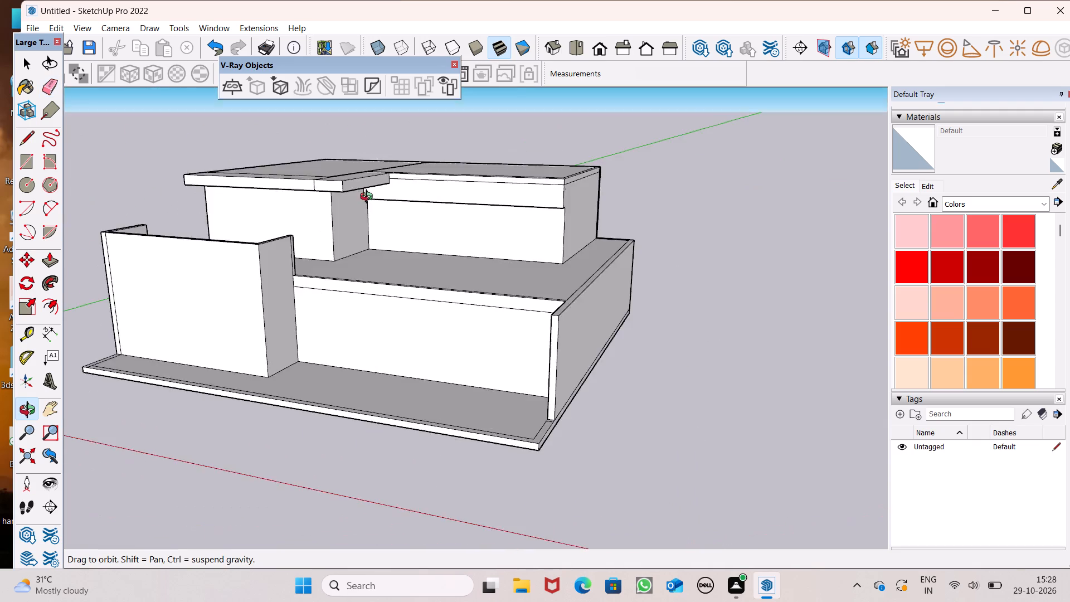
{"action": "middle_click_drag", "start_coordinate": [369, 198], "coordinate": [403, 148]}
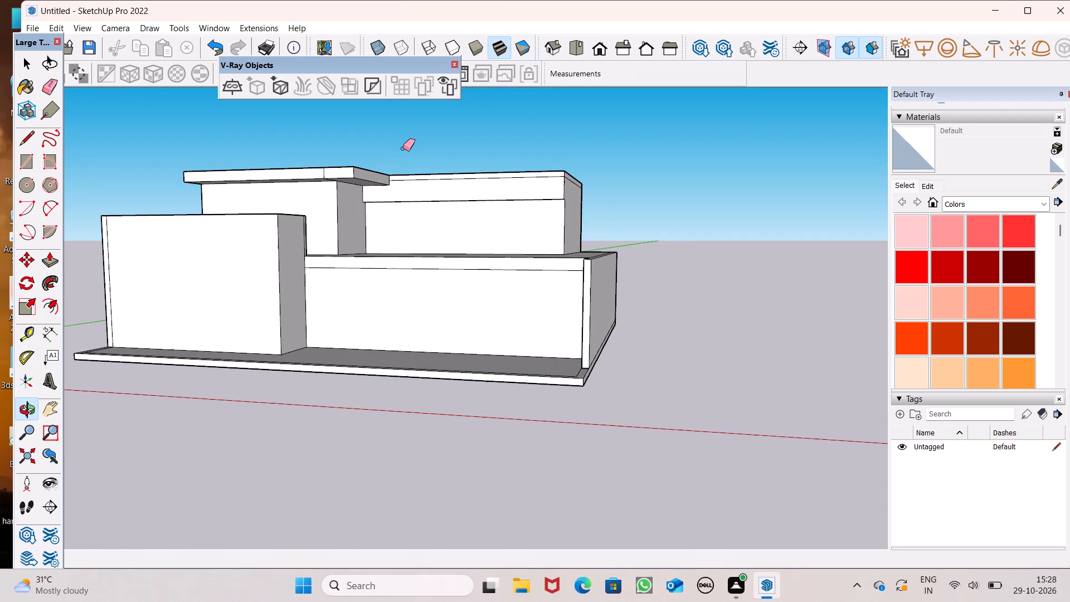
{"action": "scroll", "coordinate": [403, 149], "scroll_direction": "down", "scroll_amount": 3}
{"action": "scroll", "coordinate": [505, 204], "scroll_direction": "up", "scroll_amount": 1}
{"action": "middle_click_drag", "start_coordinate": [505, 202], "coordinate": [269, 236]}
{"action": "middle_click_drag", "start_coordinate": [442, 194], "coordinate": [452, 118]}
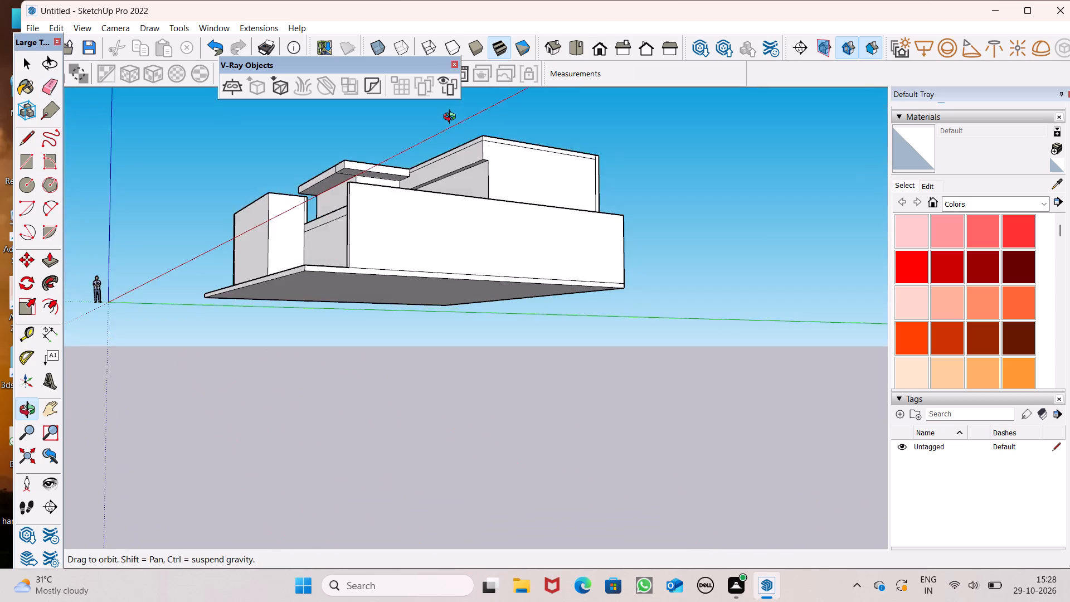
{"action": "middle_click_drag", "start_coordinate": [452, 118], "coordinate": [457, 151]}
Draw a 22' 2 13/16" line from the front band's lower inner corner across the outer side wall to the rear vertical line.
{"action": "scroll", "coordinate": [553, 178], "scroll_direction": "up", "scroll_amount": 6}
{"action": "middle_click_drag", "start_coordinate": [481, 179], "coordinate": [465, 280]}
{"action": "scroll", "coordinate": [439, 285], "scroll_direction": "up", "scroll_amount": 1}
{"action": "left_click", "coordinate": [21, 144]}
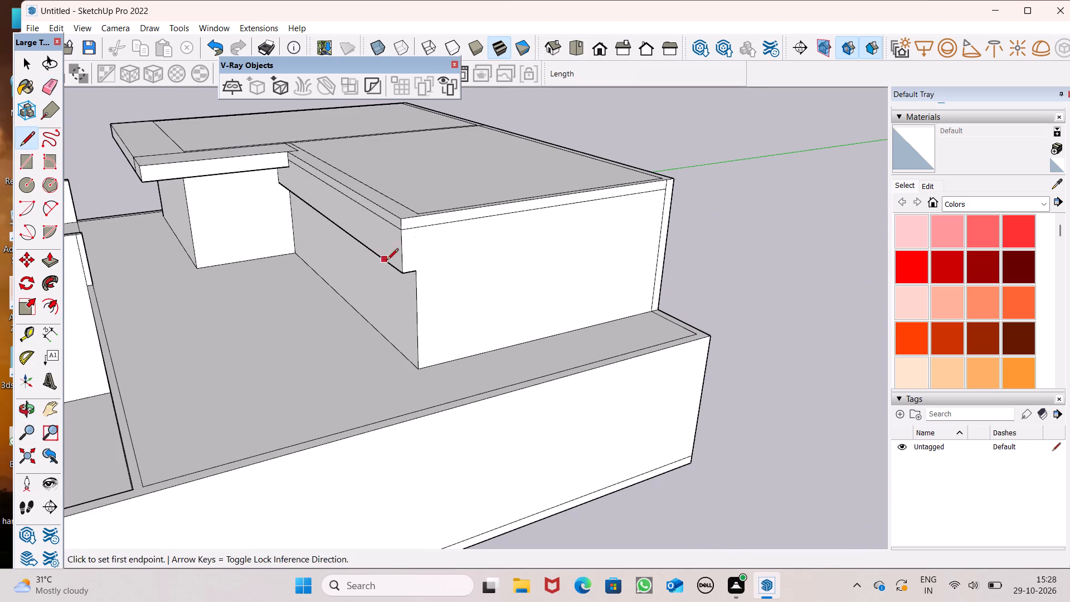
{"action": "middle_click_drag", "start_coordinate": [387, 260], "coordinate": [377, 260]}
{"action": "scroll", "coordinate": [400, 275], "scroll_direction": "up", "scroll_amount": 5}
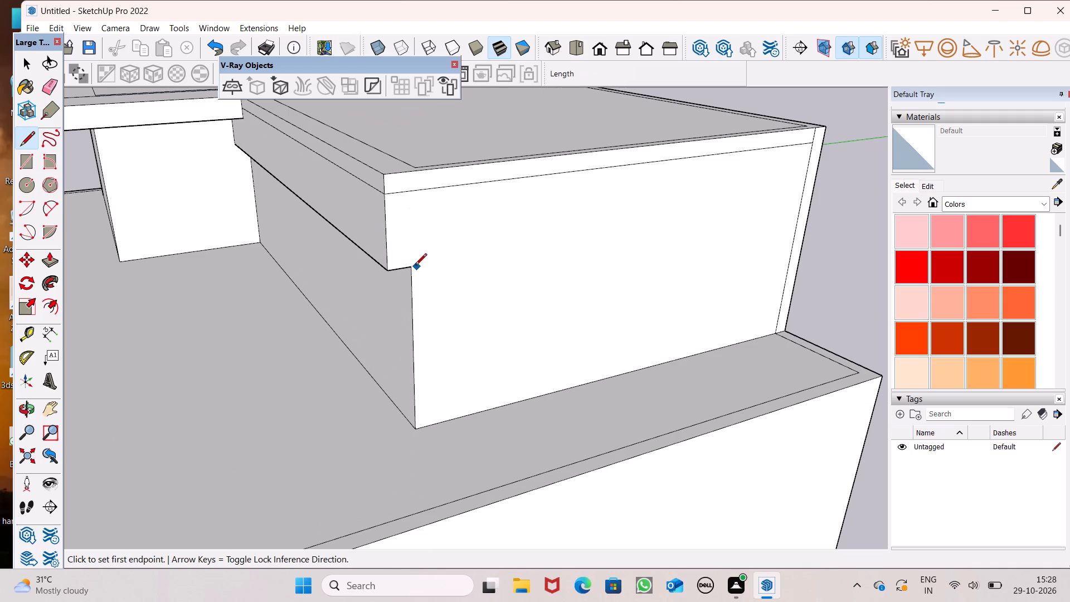
{"action": "left_click", "coordinate": [411, 269]}
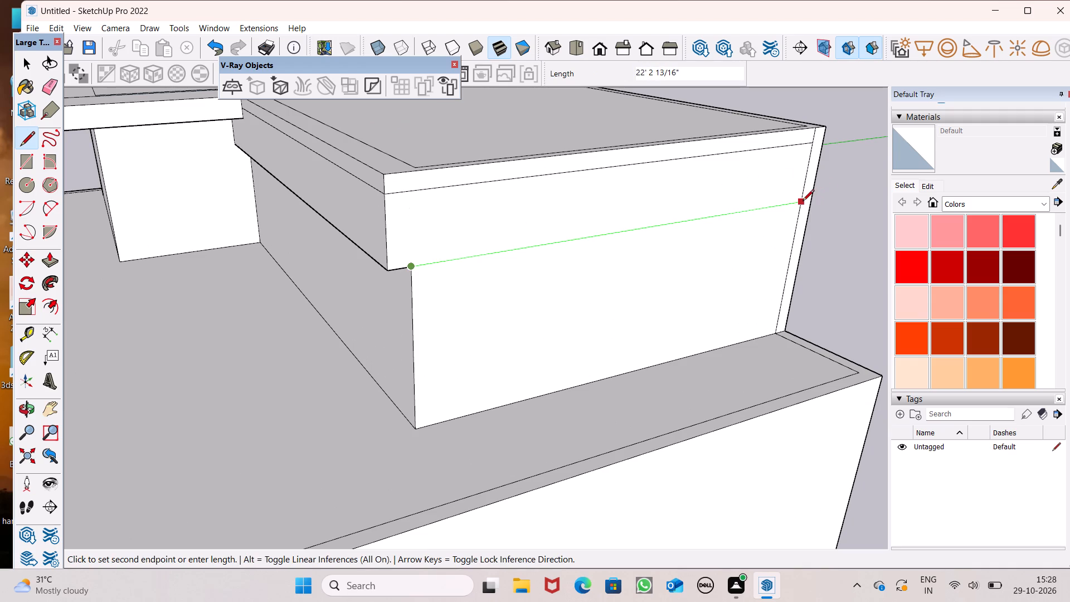
{"action": "left_click", "coordinate": [802, 202]}
Extend the lower band line across the narrow strip to the outer side wall's rear edge.
{"action": "scroll", "coordinate": [514, 147], "scroll_direction": "down", "scroll_amount": 2}
{"action": "middle_click_drag", "start_coordinate": [435, 167], "coordinate": [499, 159]}
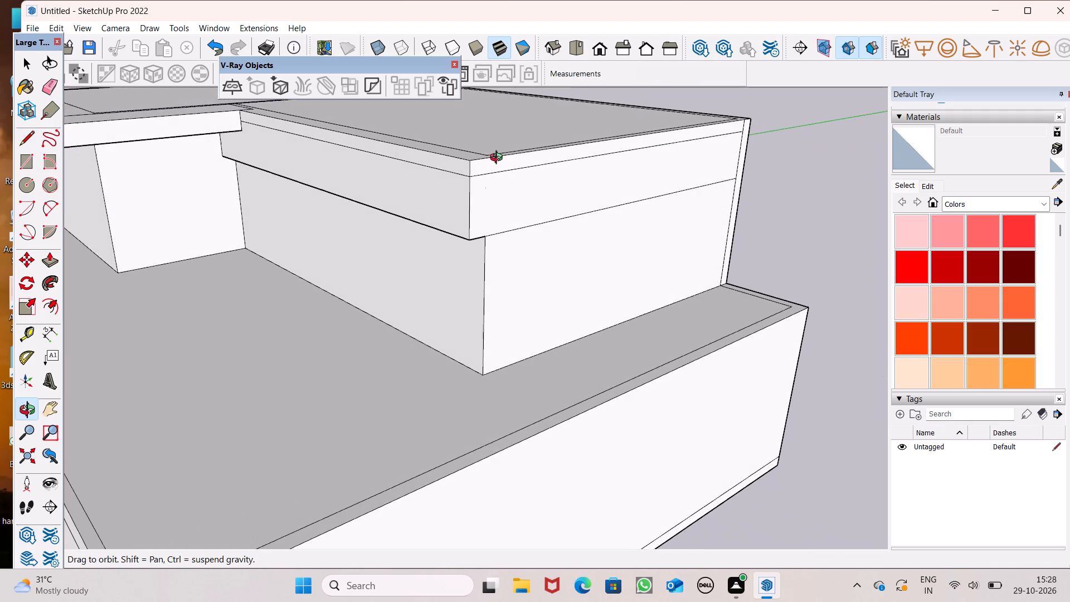
{"action": "middle_click_drag", "start_coordinate": [499, 159], "coordinate": [393, 149]}
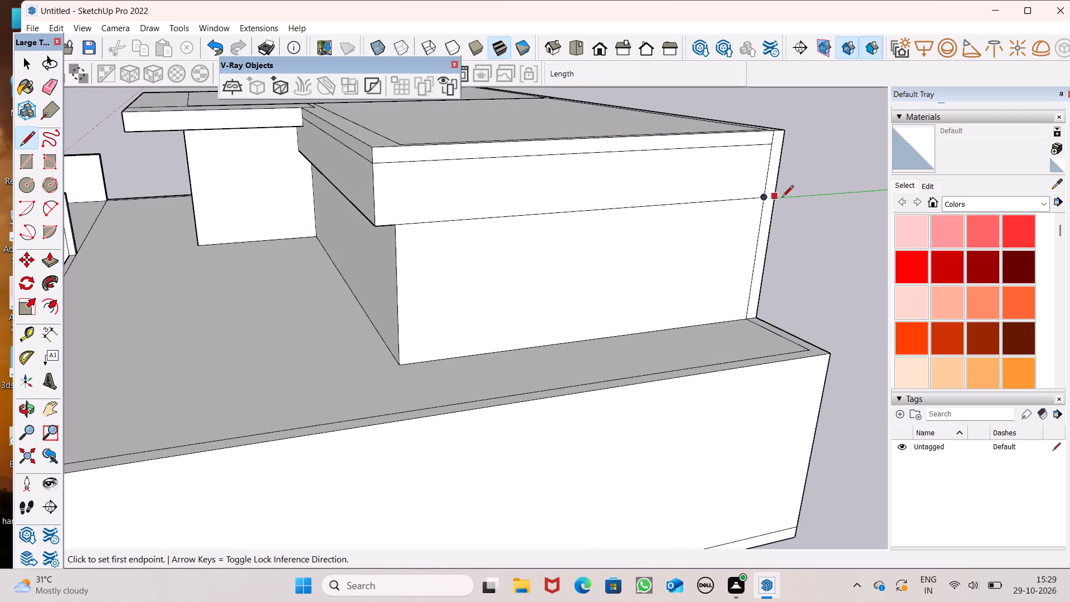
{"action": "scroll", "coordinate": [820, 227], "scroll_direction": "up", "scroll_amount": 3}
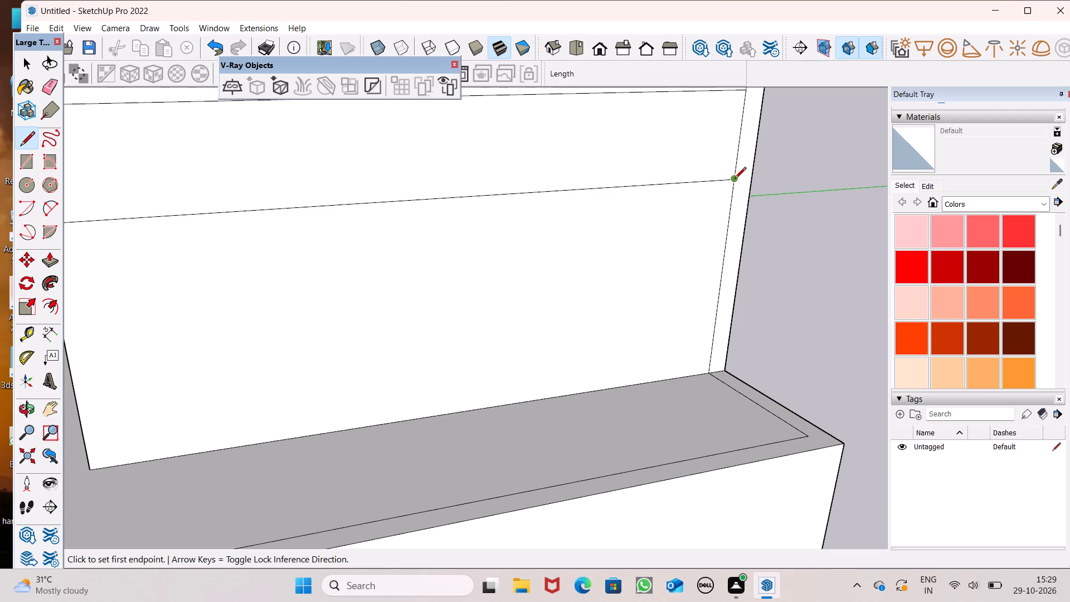
{"action": "left_click", "coordinate": [735, 179]}
{"action": "left_click", "coordinate": [757, 172]}
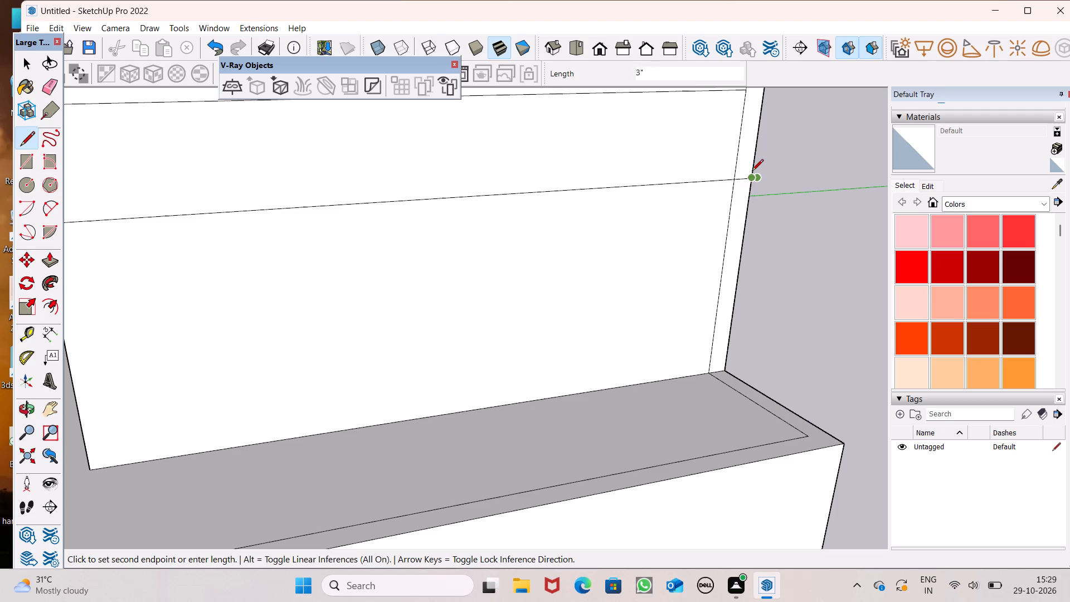
Erase the short line stub that overshoots the outer side wall's rear edge.
{"action": "key", "text": "space"}
{"action": "left_click", "coordinate": [38, 90]}
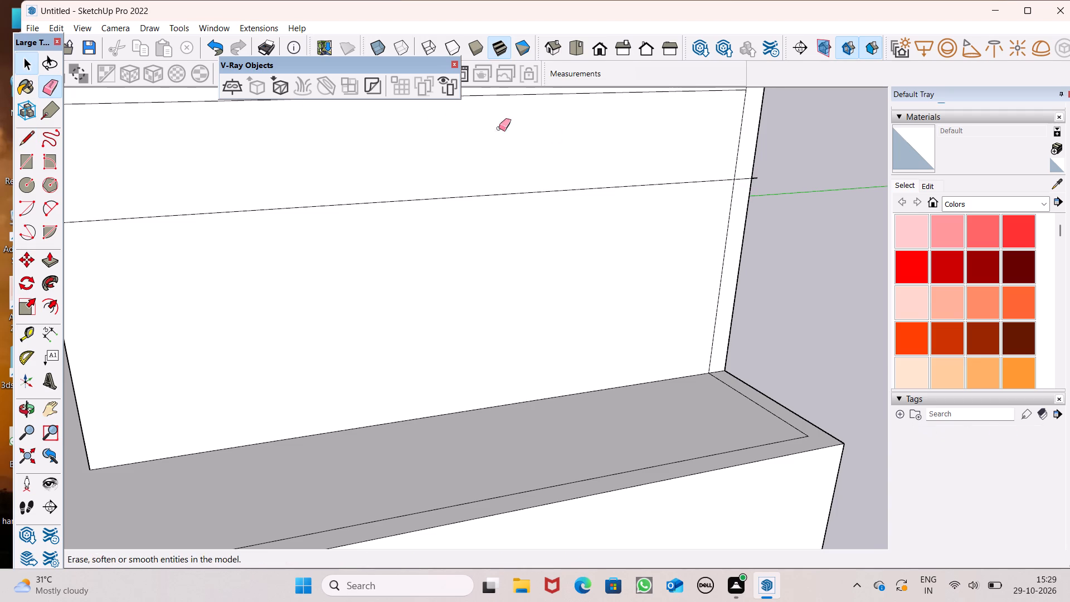
{"action": "scroll", "coordinate": [624, 151], "scroll_direction": "up", "scroll_amount": 5}
{"action": "scroll", "coordinate": [820, 188], "scroll_direction": "up", "scroll_amount": 5}
{"action": "left_click_drag", "start_coordinate": [706, 172], "coordinate": [707, 176]}
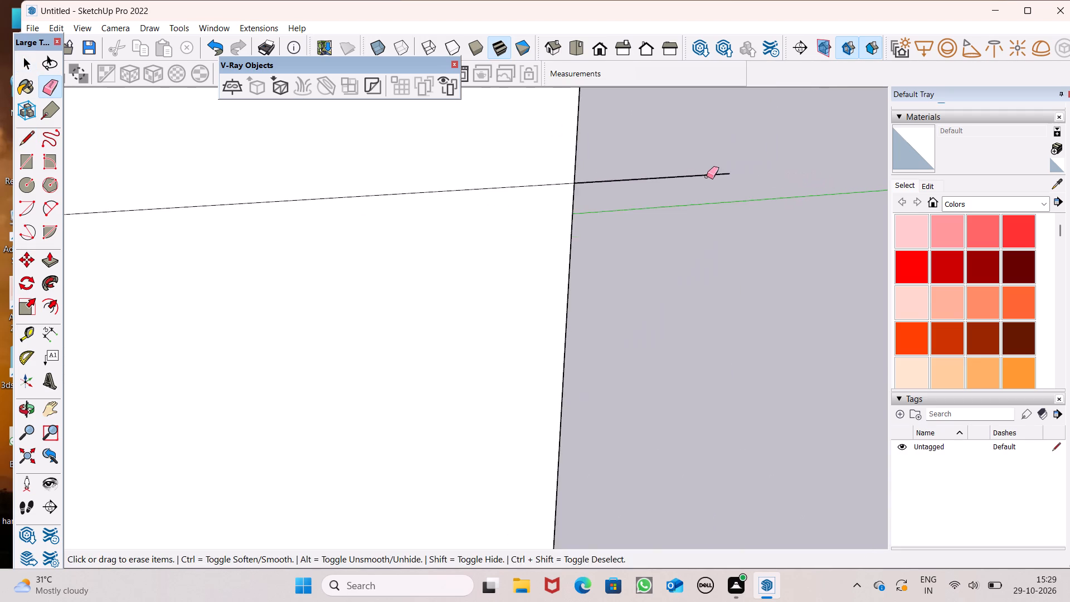
{"action": "left_click_drag", "start_coordinate": [707, 176], "coordinate": [707, 178]}
Push/Pull the band between the two lines on the second rooftop room's outer side wall outward about 6 13/16".
{"action": "scroll", "coordinate": [707, 142], "scroll_direction": "down", "scroll_amount": 20}
{"action": "middle_click_drag", "start_coordinate": [584, 194], "coordinate": [635, 227]}
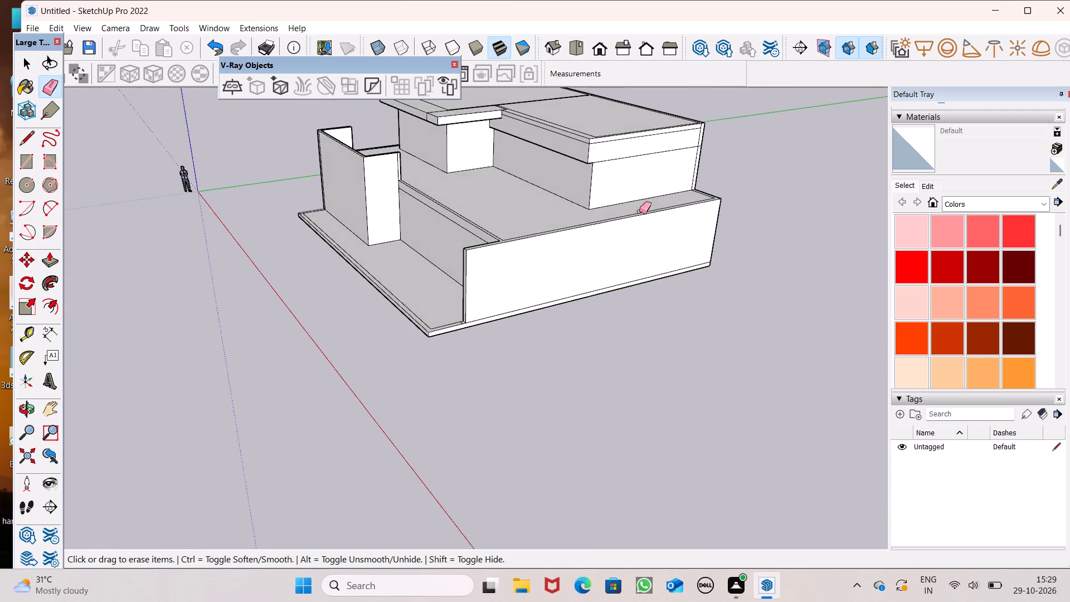
{"action": "scroll", "coordinate": [601, 169], "scroll_direction": "up", "scroll_amount": 7}
{"action": "middle_click_drag", "start_coordinate": [601, 163], "coordinate": [611, 194]}
{"action": "scroll", "coordinate": [600, 156], "scroll_direction": "up", "scroll_amount": 2}
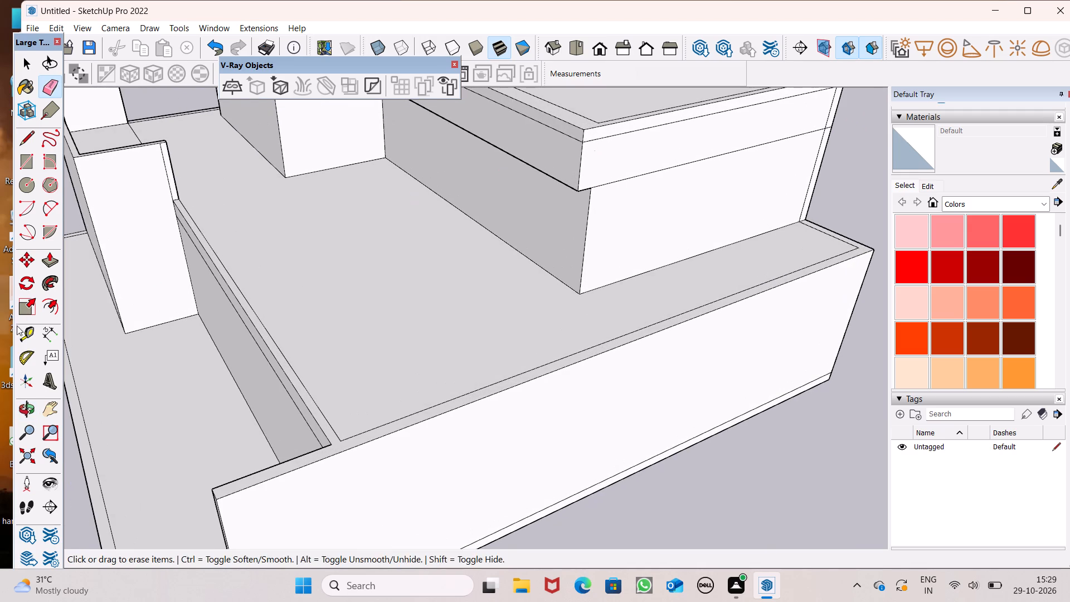
{"action": "left_click", "coordinate": [50, 267]}
{"action": "scroll", "coordinate": [81, 363], "scroll_direction": "down", "scroll_amount": 5}
{"action": "scroll", "coordinate": [357, 290], "scroll_direction": "up", "scroll_amount": 6}
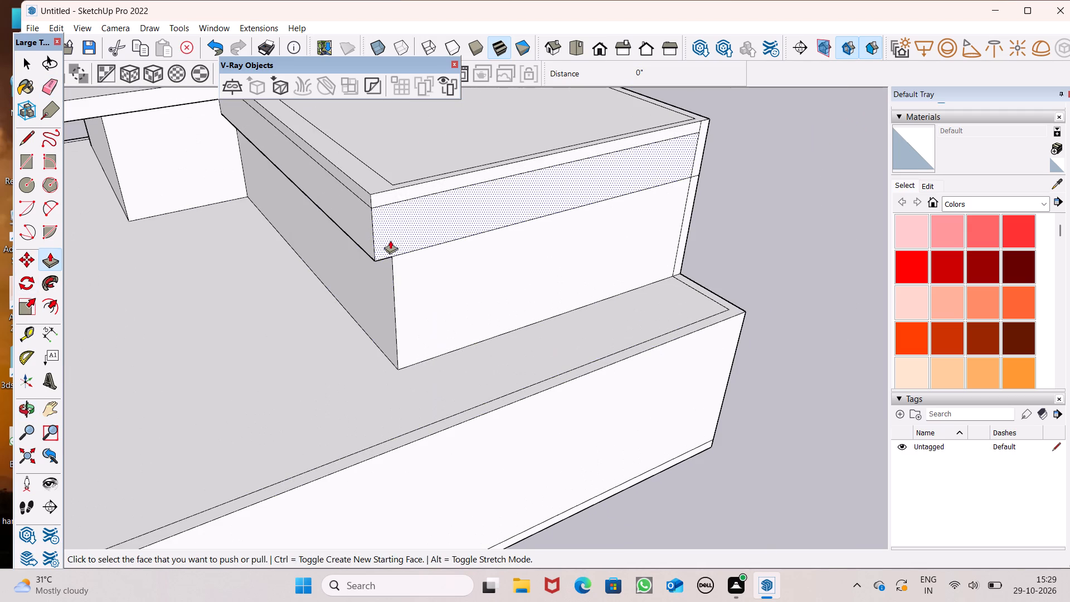
{"action": "left_click_drag", "start_coordinate": [392, 240], "coordinate": [396, 242]}
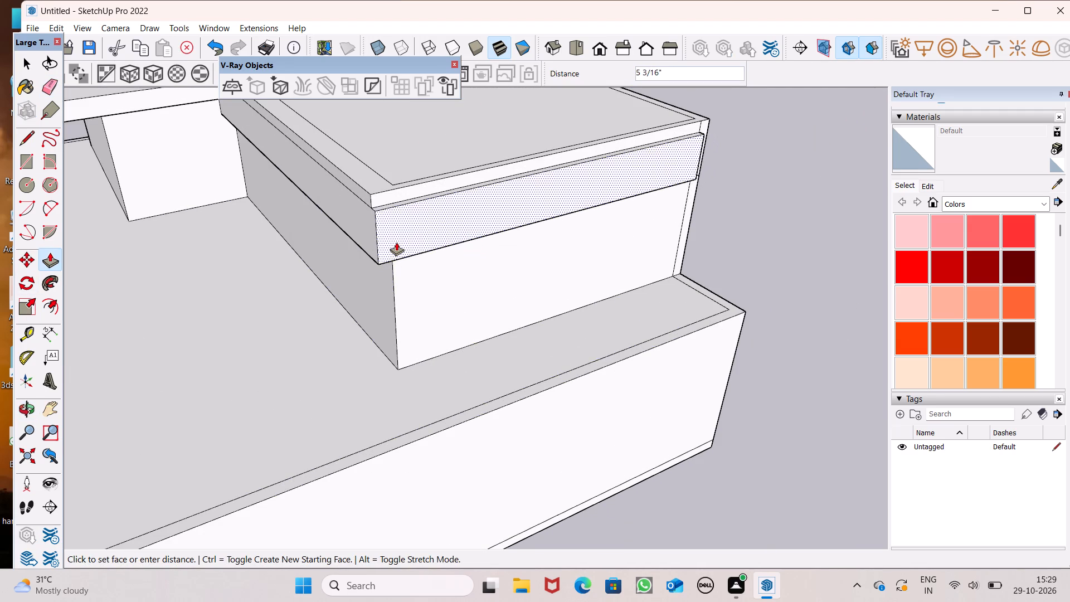
{"action": "left_click_drag", "start_coordinate": [396, 242], "coordinate": [398, 245]}
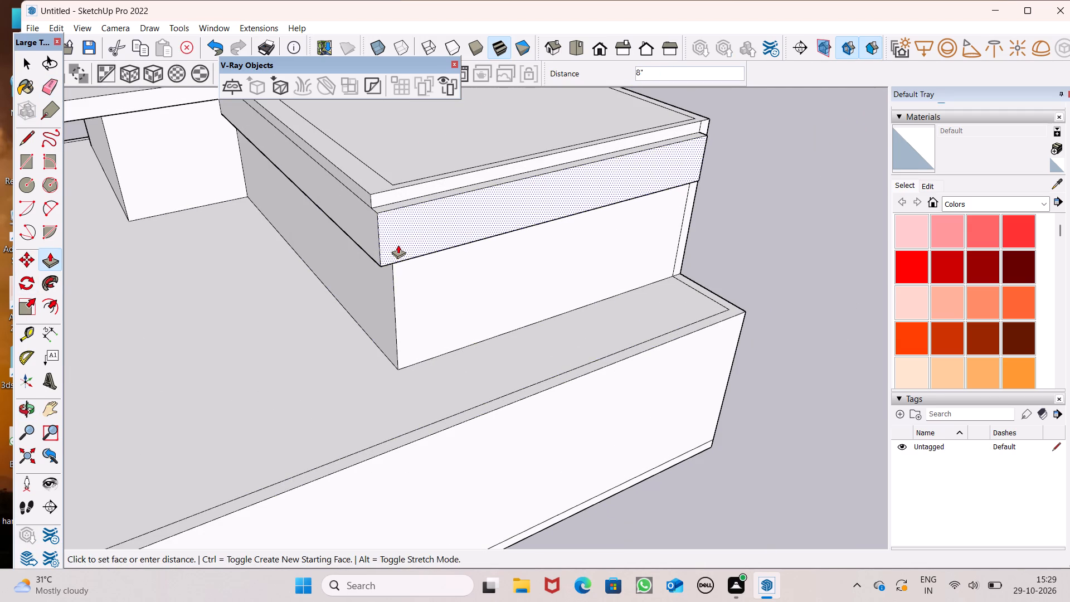
{"action": "left_click_drag", "start_coordinate": [398, 245], "coordinate": [398, 243]}
{"action": "scroll", "coordinate": [398, 239], "scroll_direction": "down", "scroll_amount": 6}
{"action": "middle_click_drag", "start_coordinate": [402, 240], "coordinate": [464, 199]}
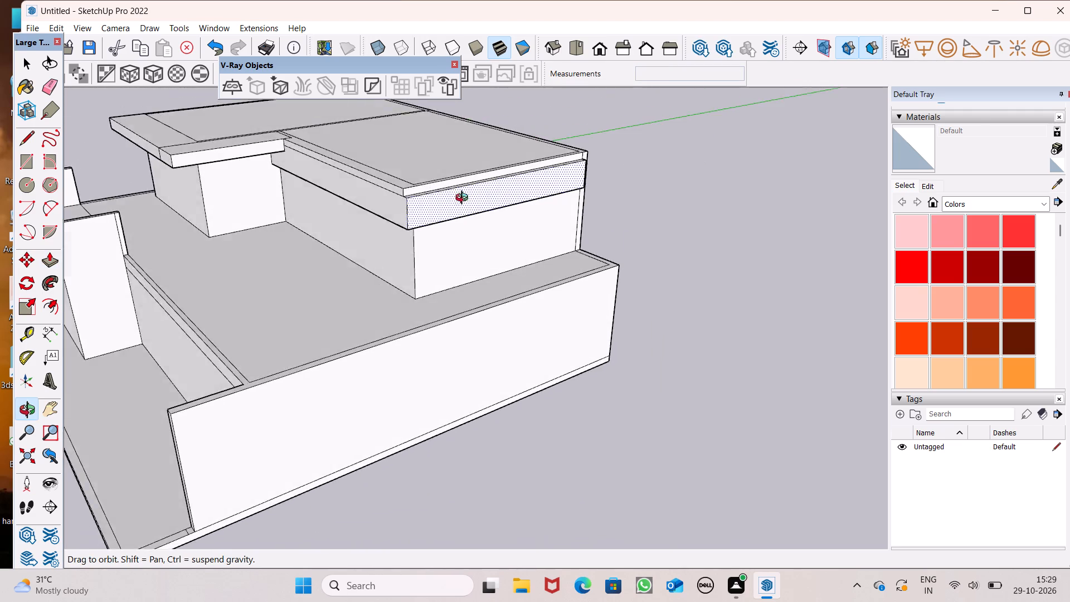
{"action": "middle_click_drag", "start_coordinate": [464, 199], "coordinate": [593, 146]}
{"action": "scroll", "coordinate": [566, 164], "scroll_direction": "up", "scroll_amount": 4}
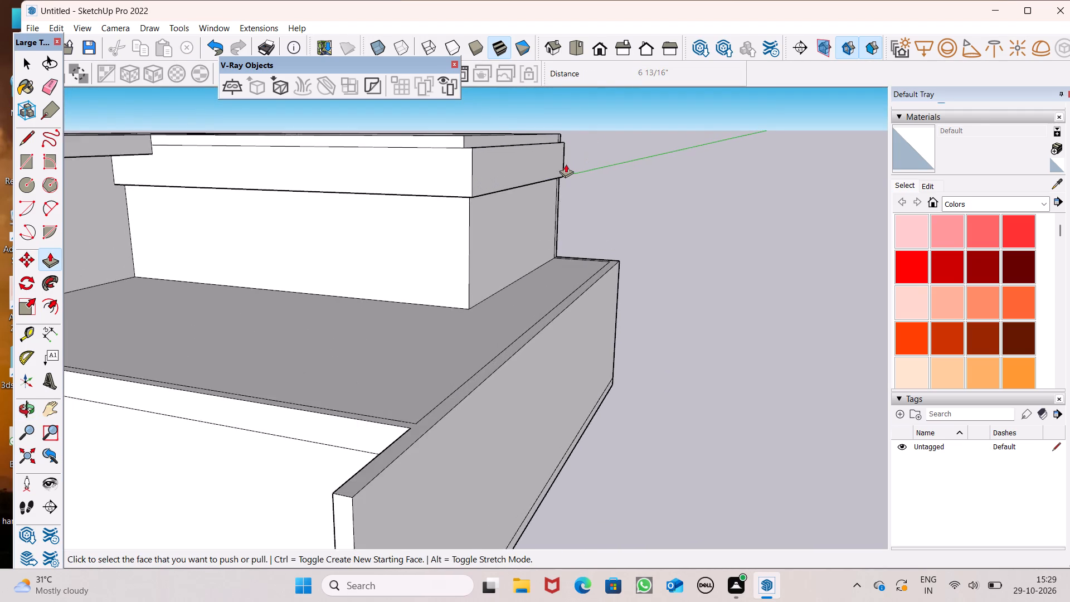
Push/Pull the projecting band on the second rooftop room's outer side wall outward a further 2 3/16".
{"action": "scroll", "coordinate": [565, 164], "scroll_direction": "down", "scroll_amount": 3}
{"action": "middle_click_drag", "start_coordinate": [565, 164], "coordinate": [453, 133]}
{"action": "scroll", "coordinate": [446, 157], "scroll_direction": "up", "scroll_amount": 2}
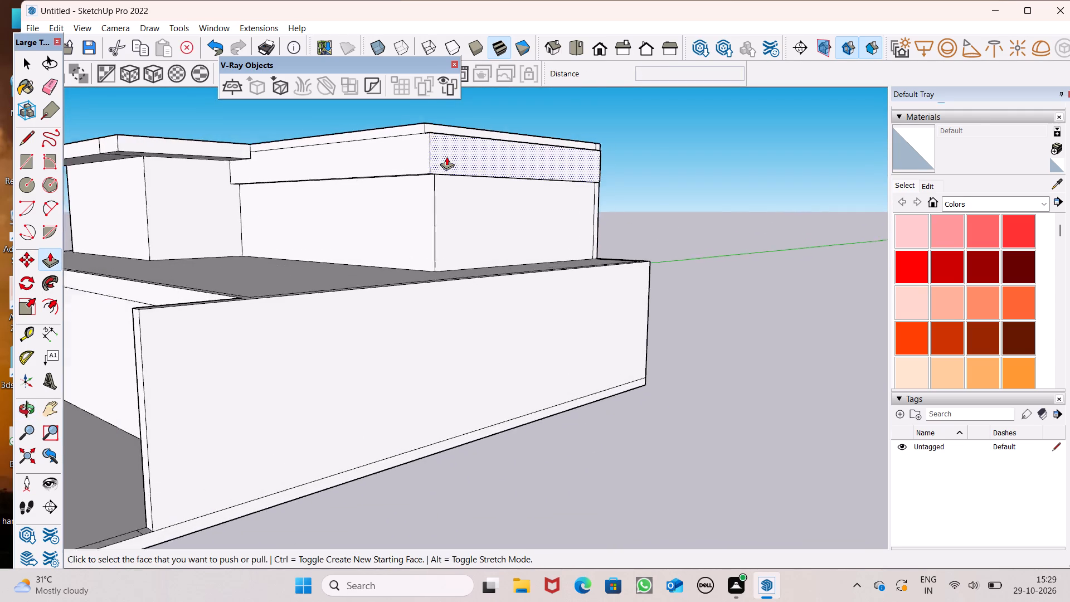
{"action": "scroll", "coordinate": [446, 157], "scroll_direction": "up", "scroll_amount": 4}
{"action": "middle_click_drag", "start_coordinate": [449, 184], "coordinate": [449, 157]}
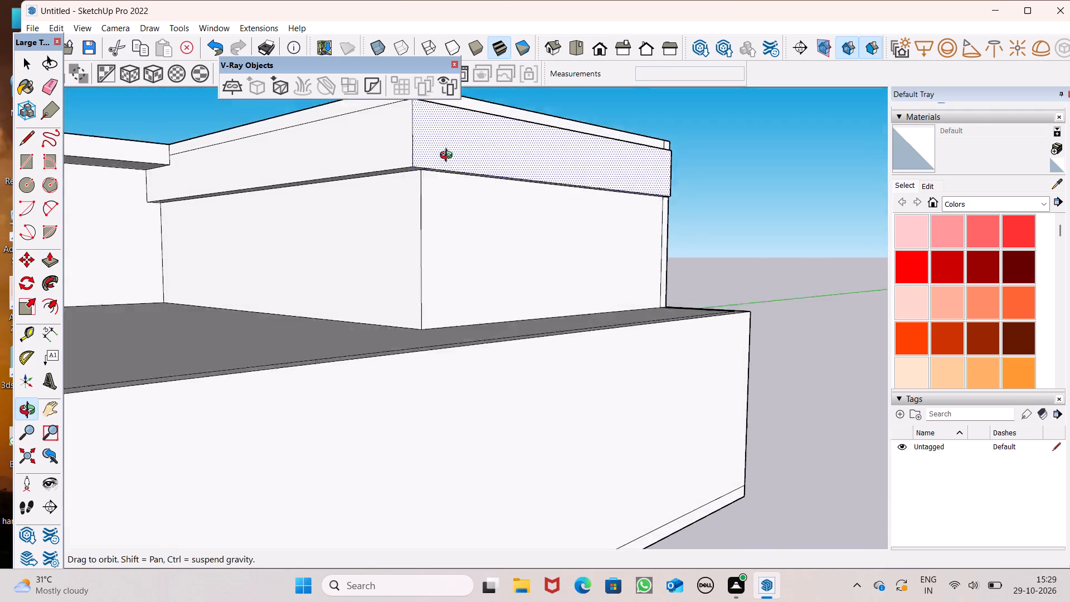
{"action": "middle_click_drag", "start_coordinate": [449, 157], "coordinate": [480, 182]}
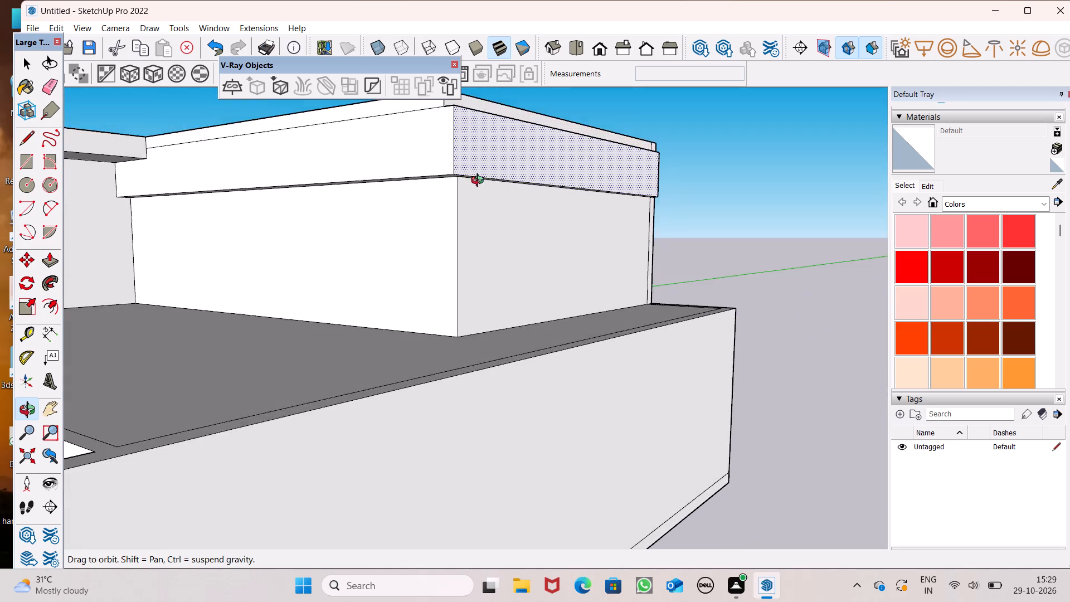
{"action": "middle_click_drag", "start_coordinate": [480, 182], "coordinate": [473, 119]}
{"action": "scroll", "coordinate": [473, 119], "scroll_direction": "up", "scroll_amount": 5}
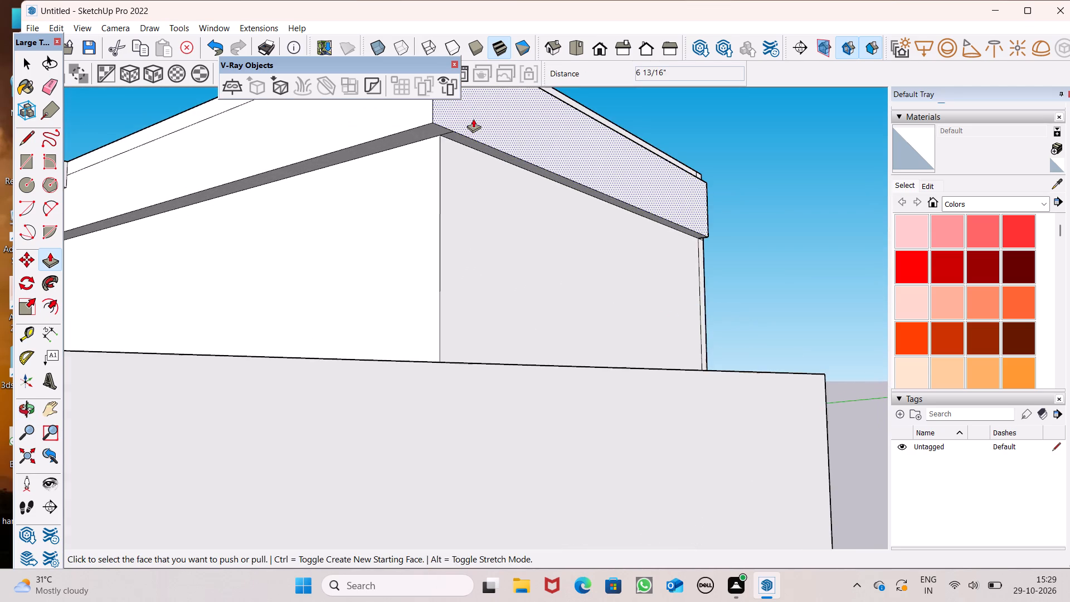
{"action": "left_click_drag", "start_coordinate": [471, 119], "coordinate": [478, 123]}
Erase the short seam line on the underside of the bands where the front and side bands meet.
{"action": "scroll", "coordinate": [490, 129], "scroll_direction": "down", "scroll_amount": 3}
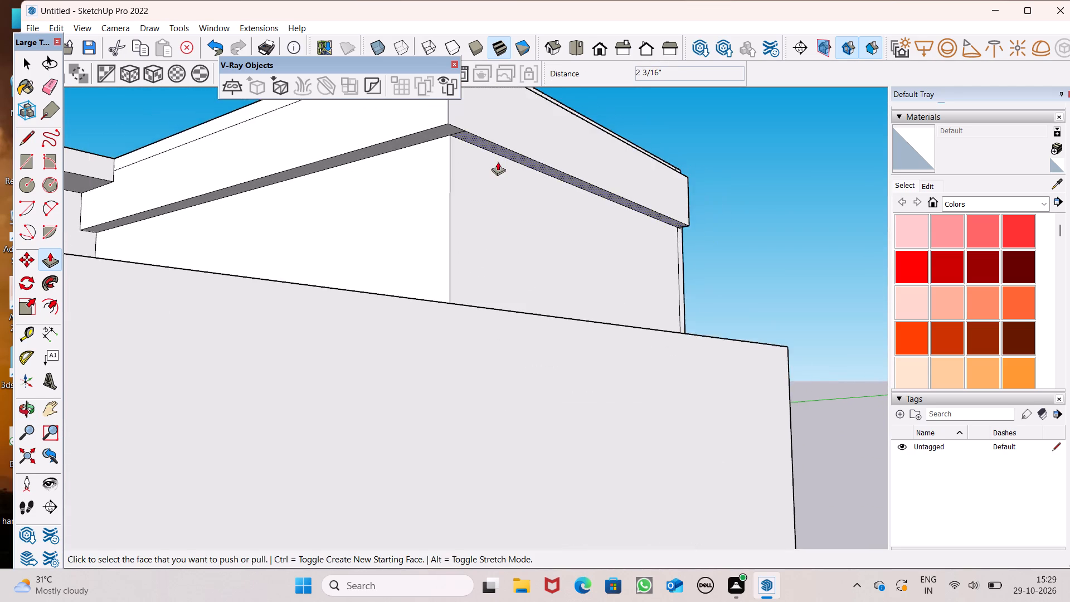
{"action": "middle_click_drag", "start_coordinate": [499, 165], "coordinate": [517, 132]}
{"action": "scroll", "coordinate": [517, 185], "scroll_direction": "down", "scroll_amount": 6}
{"action": "scroll", "coordinate": [497, 120], "scroll_direction": "up", "scroll_amount": 7}
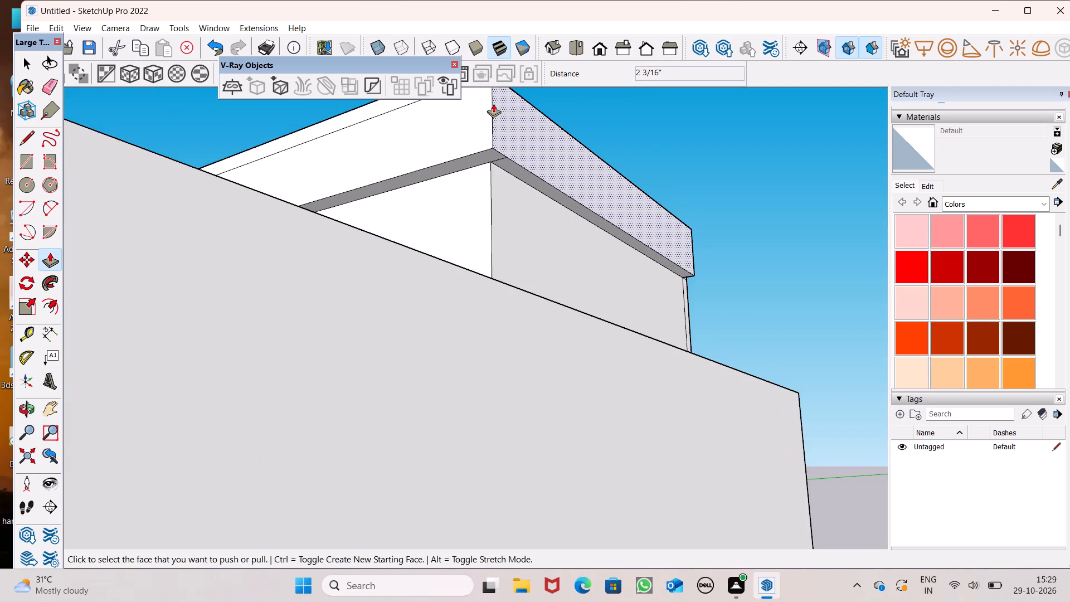
{"action": "left_click", "coordinate": [56, 88]}
{"action": "scroll", "coordinate": [512, 192], "scroll_direction": "up", "scroll_amount": 6}
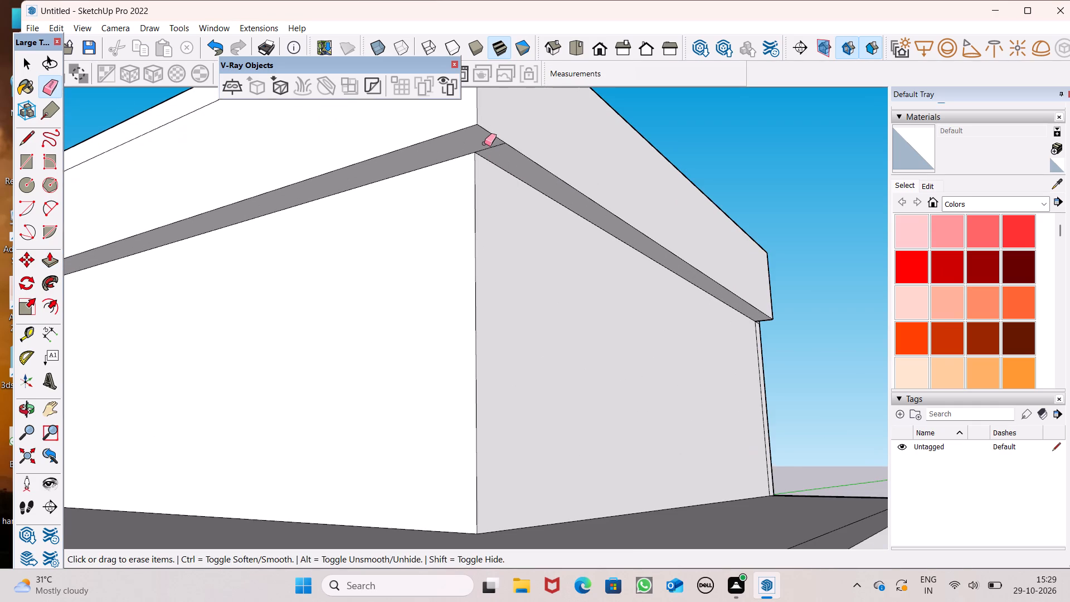
{"action": "left_click_drag", "start_coordinate": [484, 143], "coordinate": [489, 149]}
Push/Pull the recessed roof-edge strip above the outer side wall's band outward 9", flush with the band.
{"action": "scroll", "coordinate": [550, 276], "scroll_direction": "down", "scroll_amount": 6}
{"action": "middle_click_drag", "start_coordinate": [588, 280], "coordinate": [630, 269]}
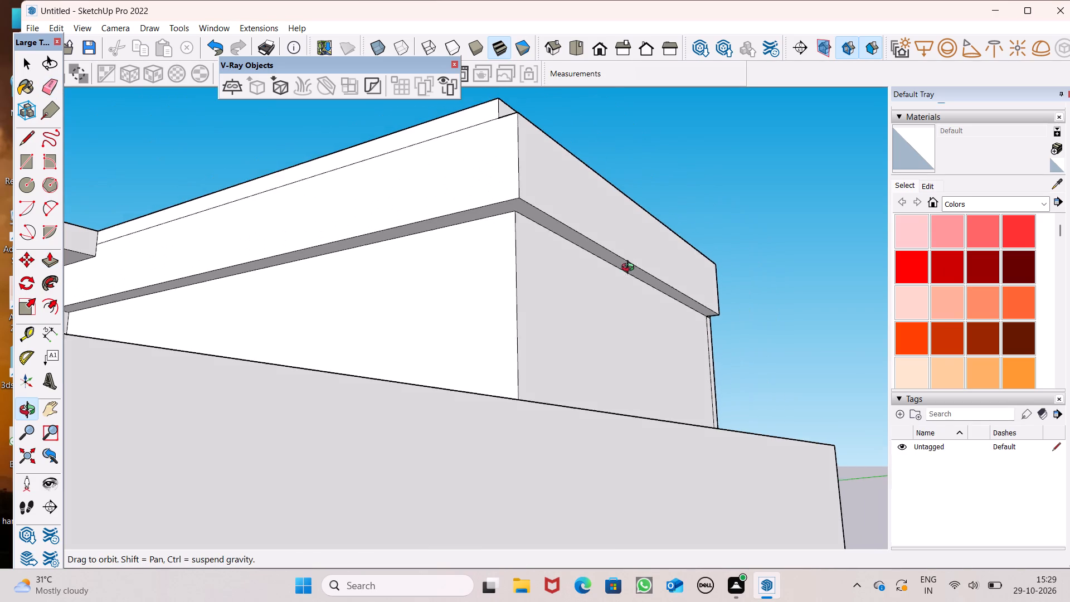
{"action": "middle_click_drag", "start_coordinate": [630, 269], "coordinate": [577, 285]}
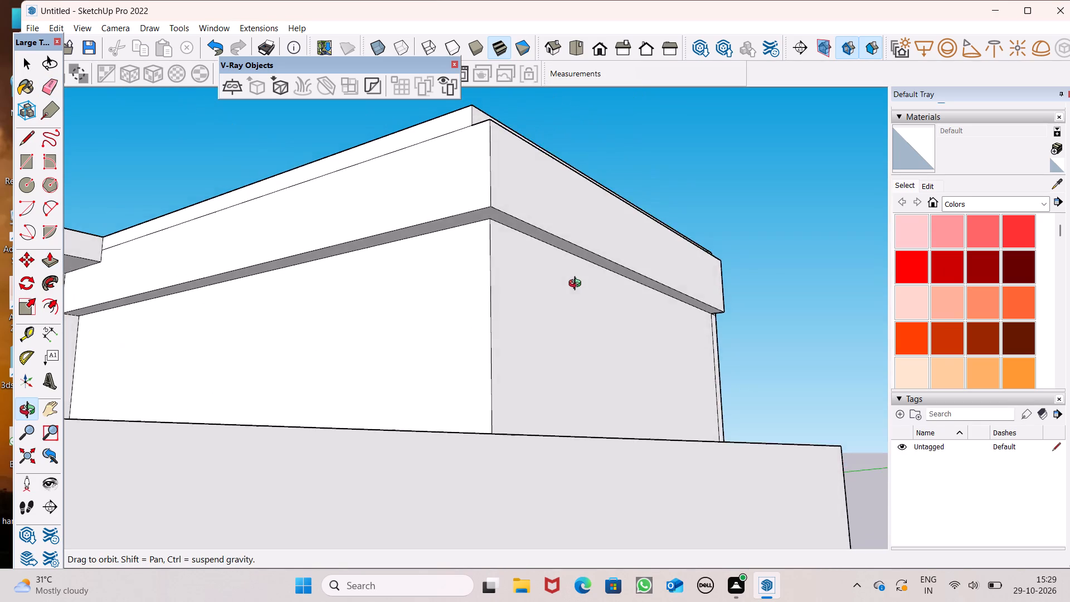
{"action": "middle_click_drag", "start_coordinate": [577, 285], "coordinate": [565, 305]}
{"action": "scroll", "coordinate": [555, 231], "scroll_direction": "up", "scroll_amount": 1}
{"action": "scroll", "coordinate": [567, 205], "scroll_direction": "down", "scroll_amount": 3}
{"action": "middle_click_drag", "start_coordinate": [575, 238], "coordinate": [543, 336]}
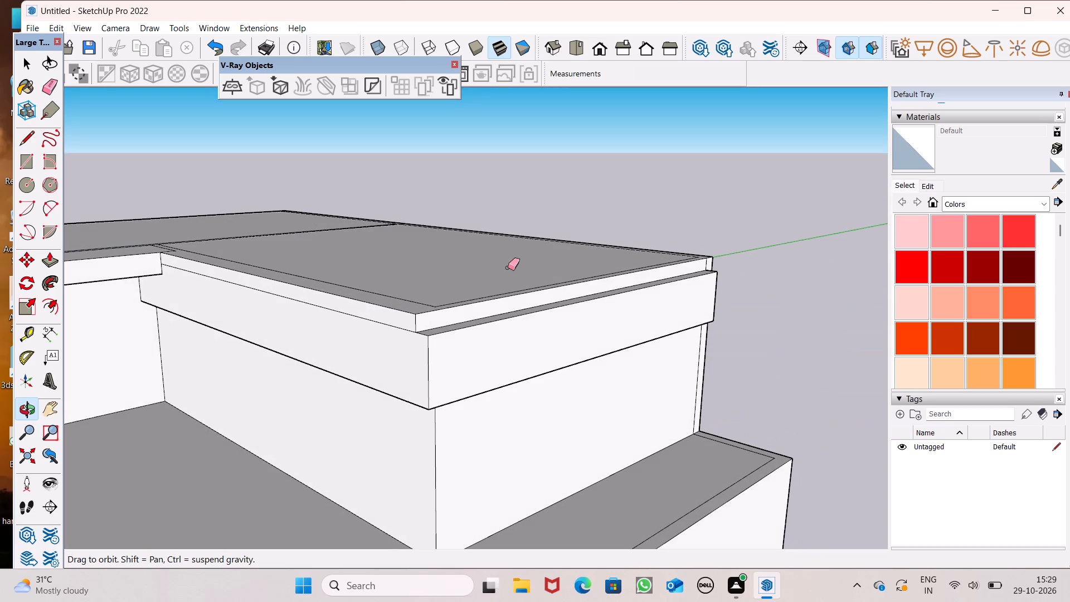
{"action": "left_click", "coordinate": [51, 260]}
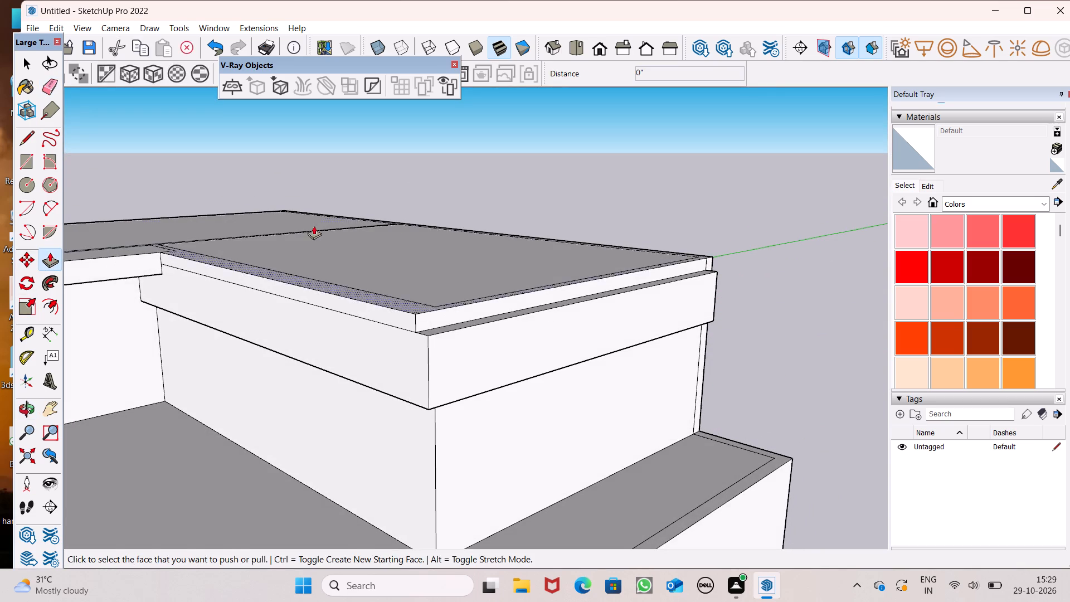
{"action": "scroll", "coordinate": [398, 219], "scroll_direction": "down", "scroll_amount": 3}
{"action": "middle_click_drag", "start_coordinate": [433, 244], "coordinate": [446, 304]}
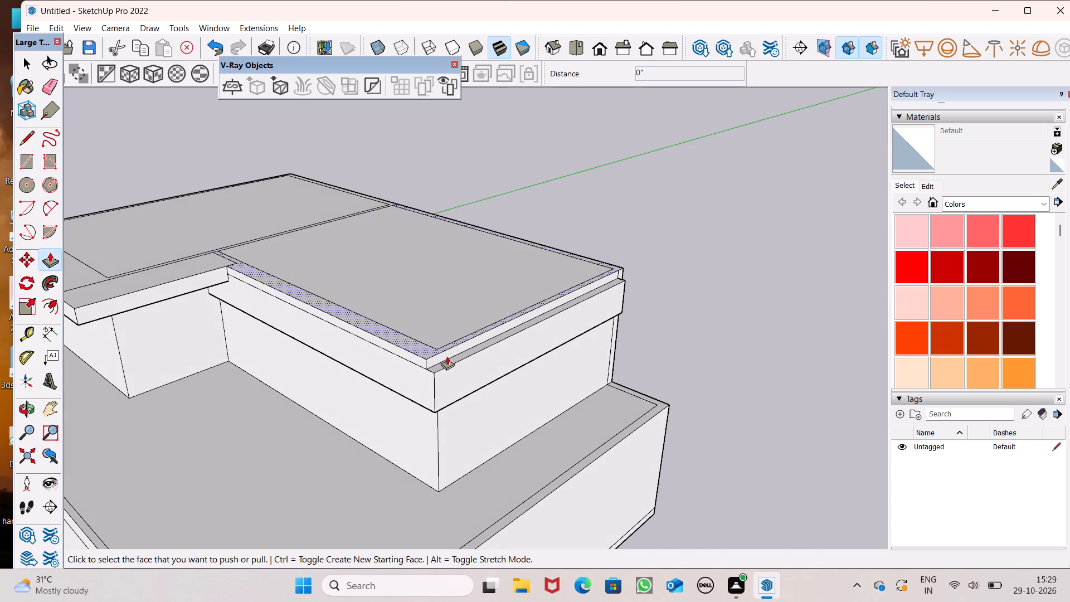
{"action": "left_click_drag", "start_coordinate": [440, 357], "coordinate": [446, 376]}
Push/Pull the narrow recessed strip at the rear end of the side band outward 9", flush with the band.
{"action": "scroll", "coordinate": [484, 274], "scroll_direction": "down", "scroll_amount": 7}
{"action": "middle_click_drag", "start_coordinate": [501, 303], "coordinate": [680, 249]}
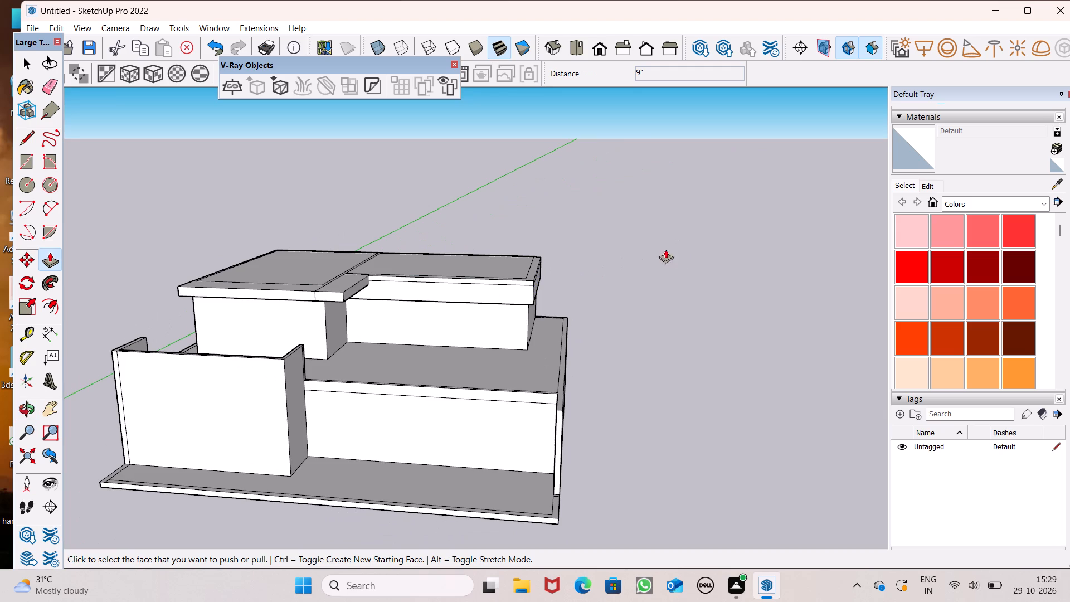
{"action": "middle_click_drag", "start_coordinate": [640, 270], "coordinate": [220, 389]}
{"action": "scroll", "coordinate": [459, 355], "scroll_direction": "up", "scroll_amount": 2}
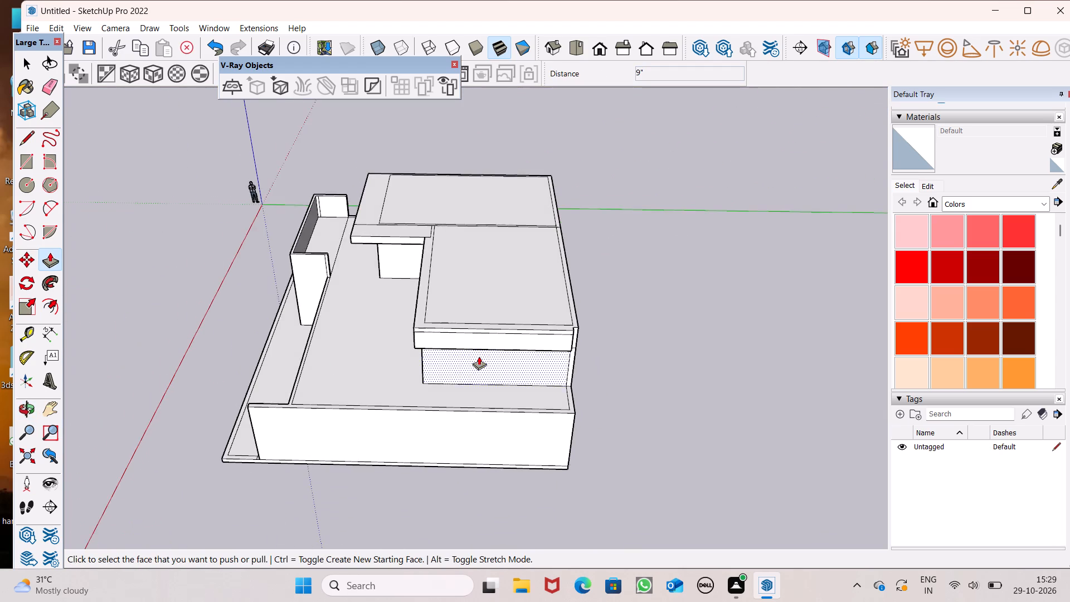
{"action": "scroll", "coordinate": [479, 356], "scroll_direction": "up", "scroll_amount": 2}
{"action": "middle_click_drag", "start_coordinate": [556, 376], "coordinate": [348, 317]}
{"action": "scroll", "coordinate": [349, 317], "scroll_direction": "up", "scroll_amount": 1}
{"action": "scroll", "coordinate": [414, 281], "scroll_direction": "up", "scroll_amount": 5}
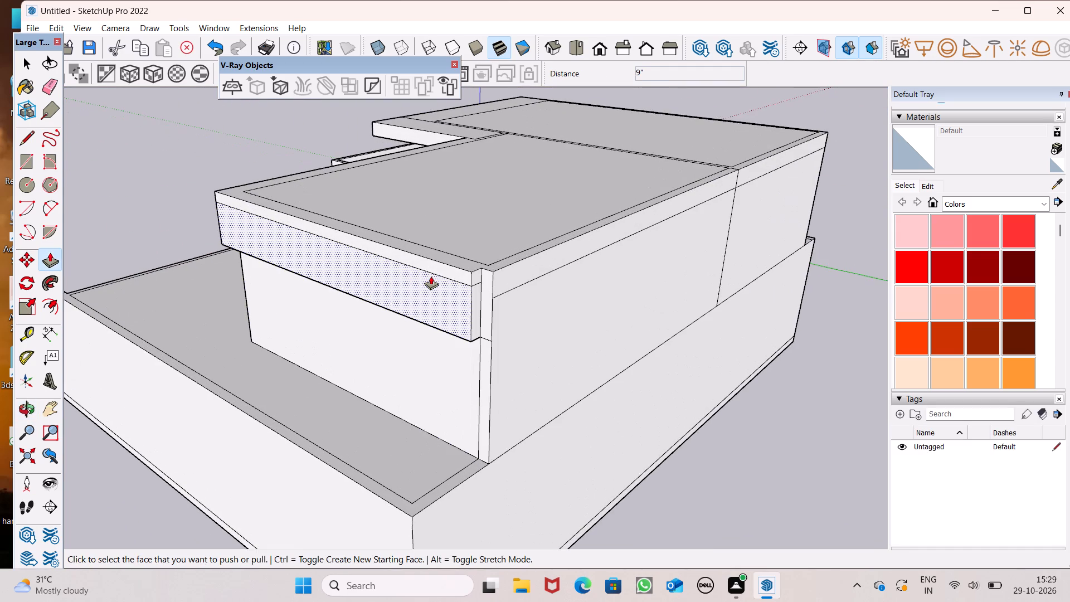
{"action": "scroll", "coordinate": [516, 292], "scroll_direction": "up", "scroll_amount": 4}
{"action": "left_click_drag", "start_coordinate": [483, 276], "coordinate": [474, 275]}
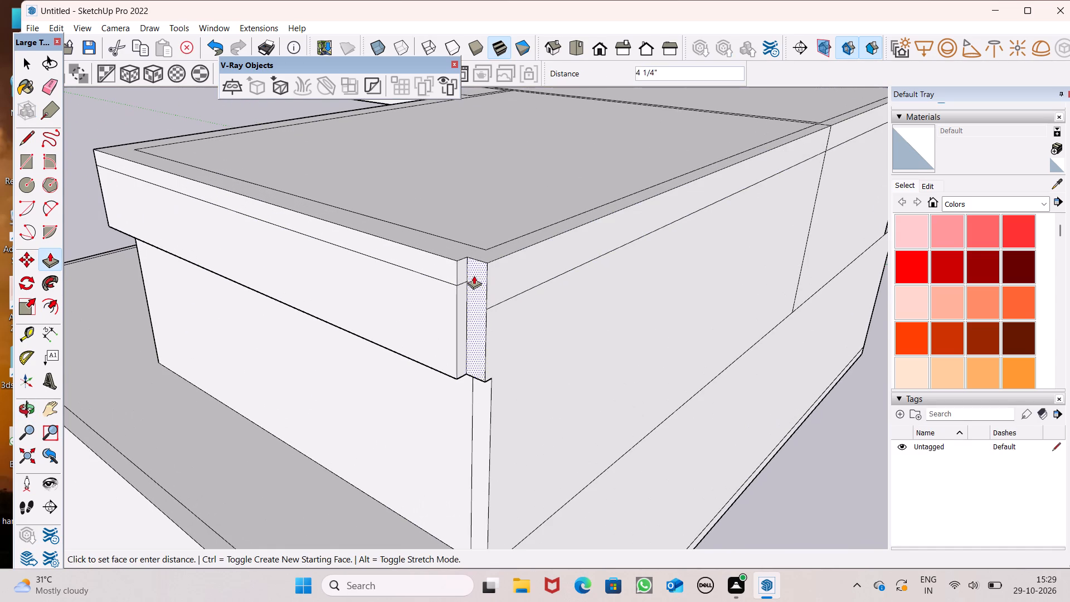
{"action": "left_click_drag", "start_coordinate": [474, 275], "coordinate": [451, 259]}
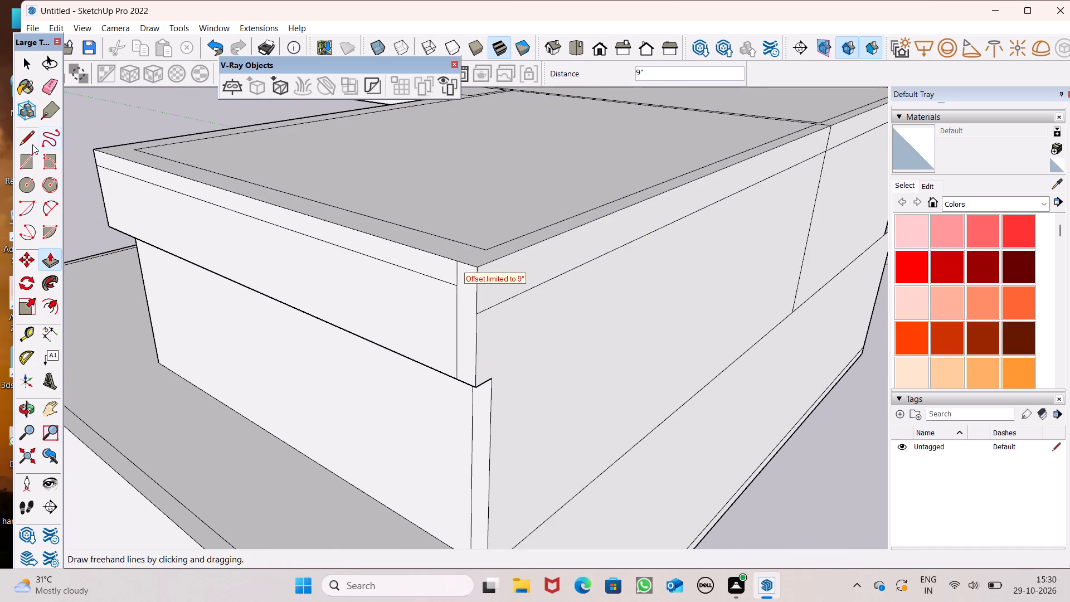
Draw a 9" line extending the side band's upper line across the narrow end strip to the rear corner.
{"action": "left_click", "coordinate": [32, 144]}
{"action": "left_click", "coordinate": [454, 288]}
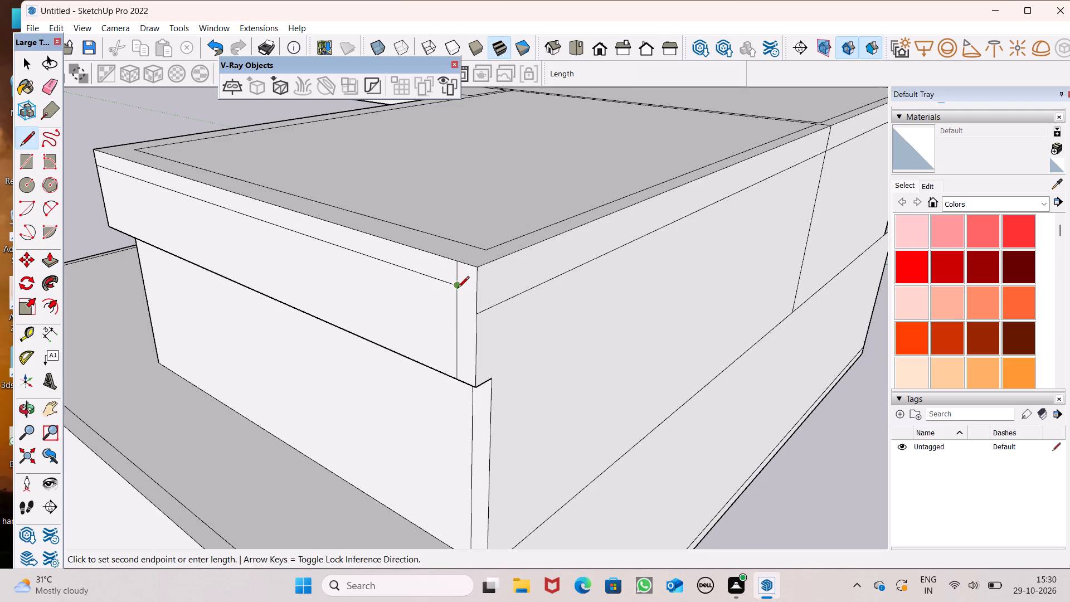
{"action": "scroll", "coordinate": [471, 291], "scroll_direction": "up", "scroll_amount": 7}
{"action": "left_click", "coordinate": [481, 290]}
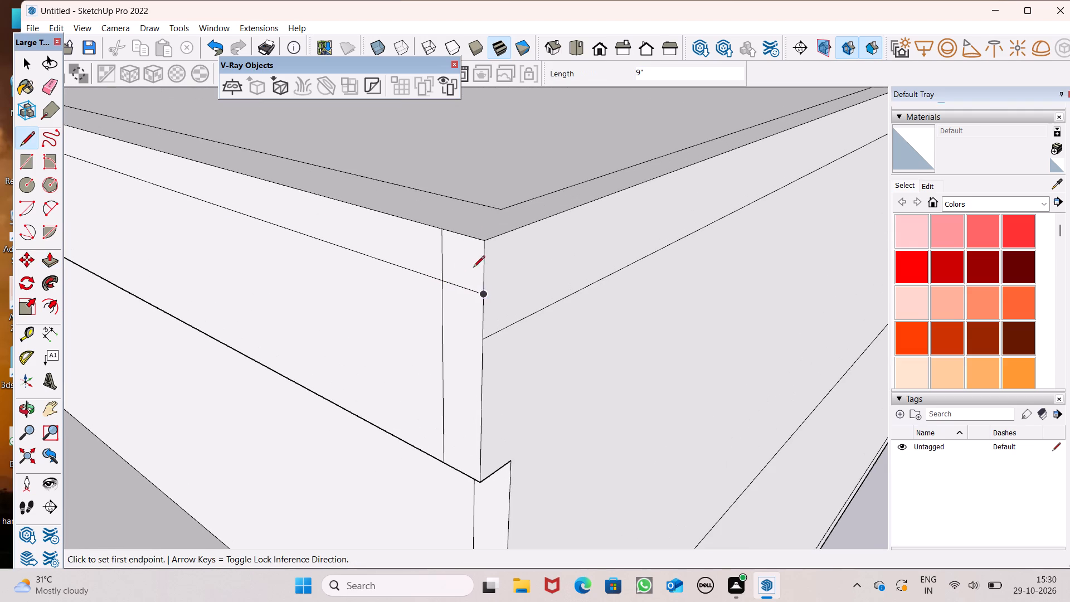
Erase the horizontal line below the roof edge on the second rooftop room's rear wall, undoing the stray erasure.
{"action": "scroll", "coordinate": [471, 221], "scroll_direction": "down", "scroll_amount": 4}
{"action": "middle_click_drag", "start_coordinate": [479, 293], "coordinate": [563, 285]}
{"action": "scroll", "coordinate": [343, 249], "scroll_direction": "down", "scroll_amount": 6}
{"action": "key", "text": "space"}
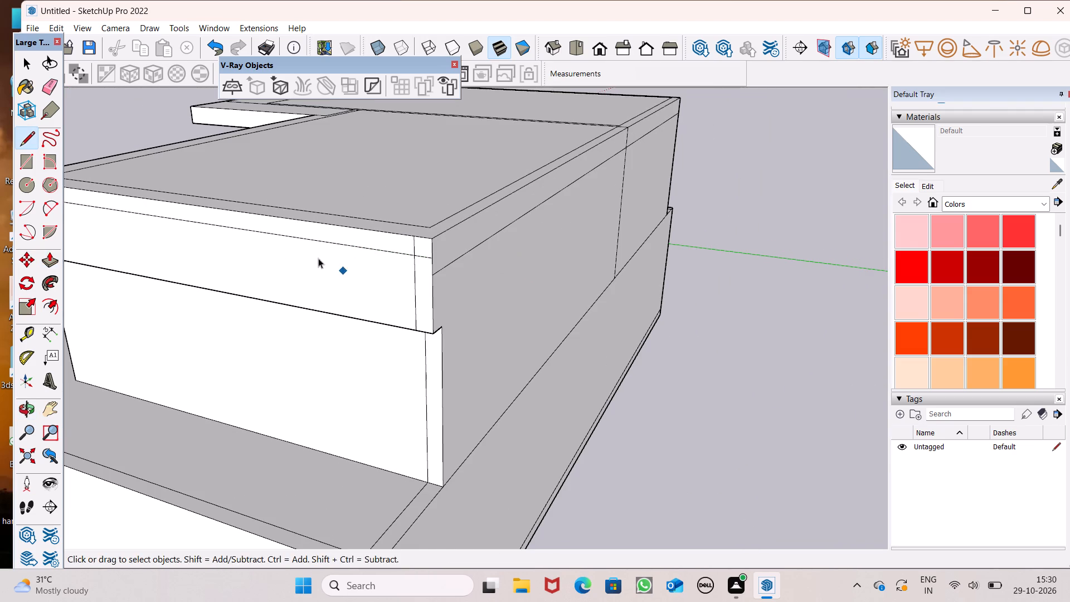
{"action": "left_click", "coordinate": [49, 90]}
{"action": "middle_click_drag", "start_coordinate": [473, 239], "coordinate": [378, 239]}
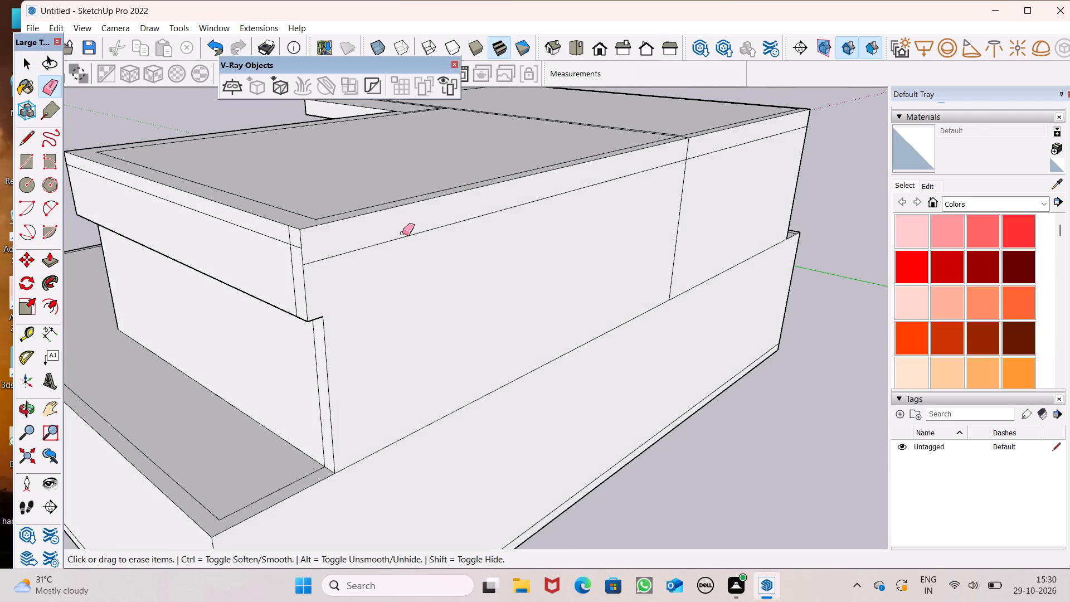
{"action": "left_click_drag", "start_coordinate": [402, 221], "coordinate": [406, 251]}
{"action": "scroll", "coordinate": [401, 254], "scroll_direction": "down", "scroll_amount": 6}
{"action": "scroll", "coordinate": [709, 193], "scroll_direction": "up", "scroll_amount": 4}
{"action": "left_click_drag", "start_coordinate": [347, 203], "coordinate": [357, 229]}
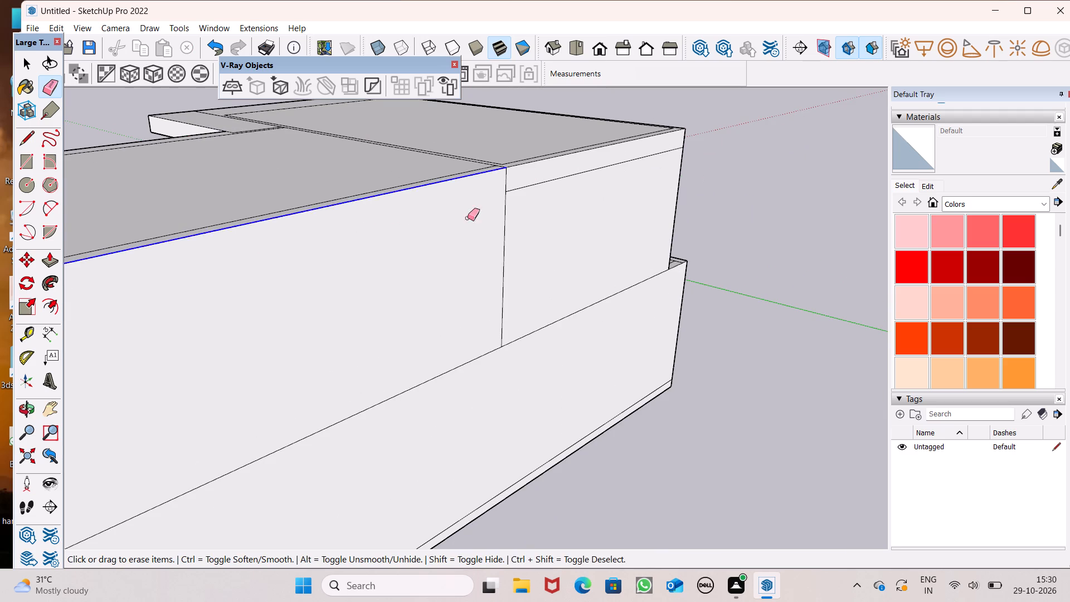
{"action": "key", "text": "ctrl+z"}
Erase the vertical line dividing the two rooftop rooms on their shared rear wall.
{"action": "left_click_drag", "start_coordinate": [497, 198], "coordinate": [499, 197]}
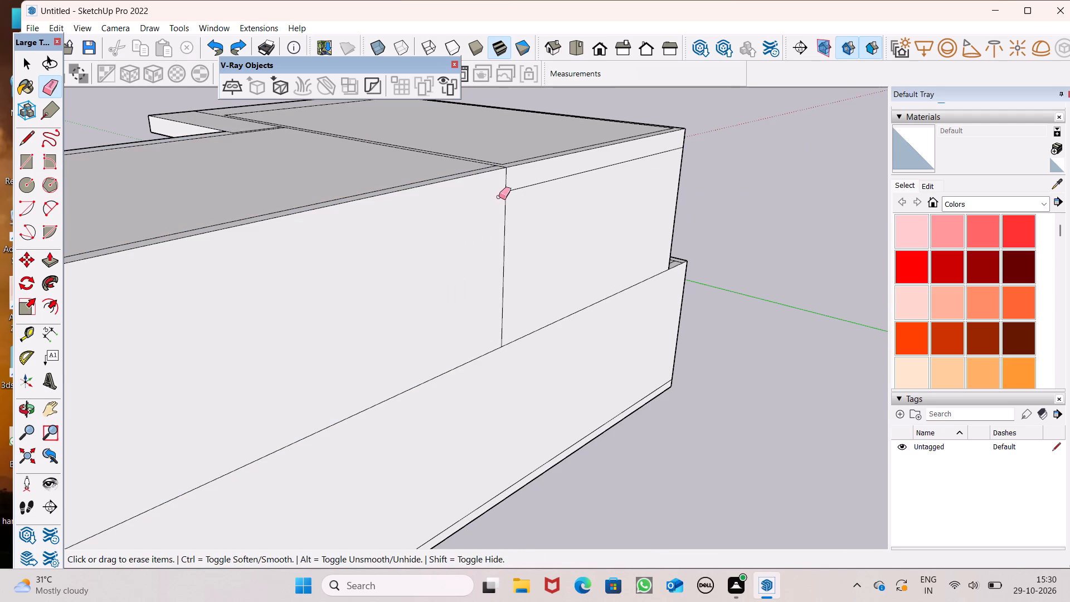
{"action": "left_click_drag", "start_coordinate": [499, 197], "coordinate": [507, 221]}
{"action": "scroll", "coordinate": [506, 263], "scroll_direction": "down", "scroll_amount": 4}
{"action": "left_click_drag", "start_coordinate": [500, 266], "coordinate": [507, 262]}
Examine the whole building from the front and side, and the junction between the two rooftop rooms' roof bands.
{"action": "scroll", "coordinate": [503, 267], "scroll_direction": "down", "scroll_amount": 7}
{"action": "middle_click_drag", "start_coordinate": [436, 291], "coordinate": [854, 214]}
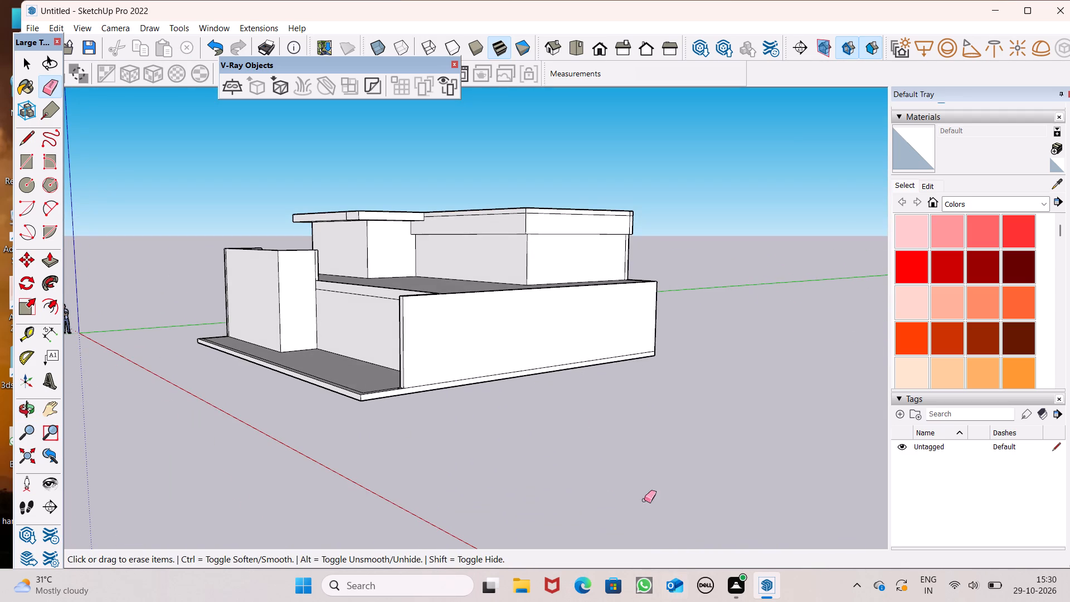
{"action": "scroll", "coordinate": [439, 344], "scroll_direction": "down", "scroll_amount": 4}
{"action": "middle_click_drag", "start_coordinate": [399, 336], "coordinate": [917, 380]}
{"action": "middle_click_drag", "start_coordinate": [395, 373], "coordinate": [138, 360]}
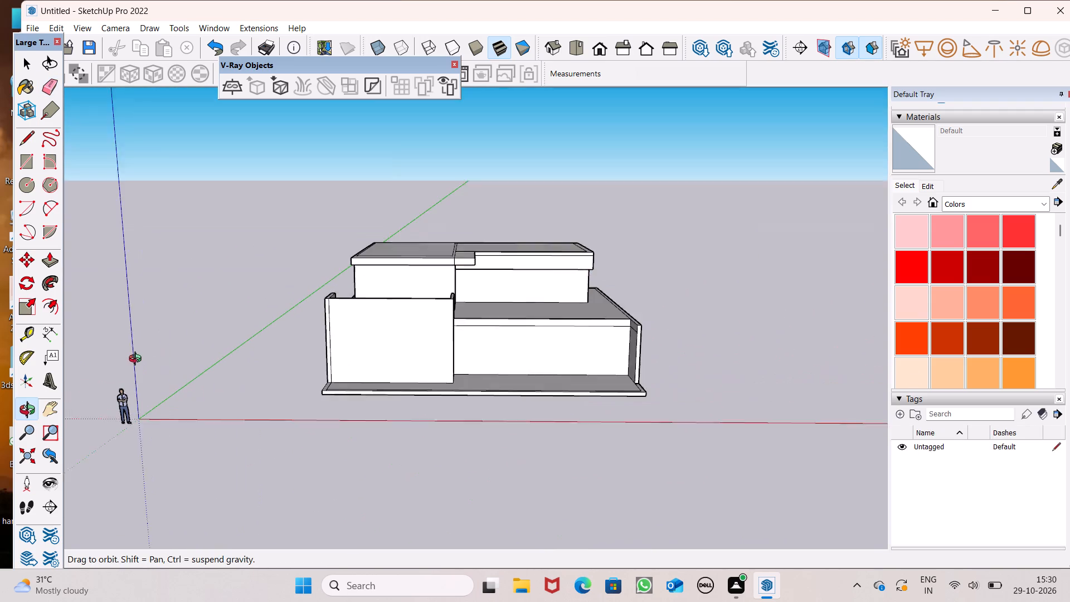
{"action": "middle_click_drag", "start_coordinate": [138, 360], "coordinate": [125, 374]}
{"action": "scroll", "coordinate": [465, 343], "scroll_direction": "down", "scroll_amount": 1}
{"action": "scroll", "coordinate": [465, 343], "scroll_direction": "up", "scroll_amount": 4}
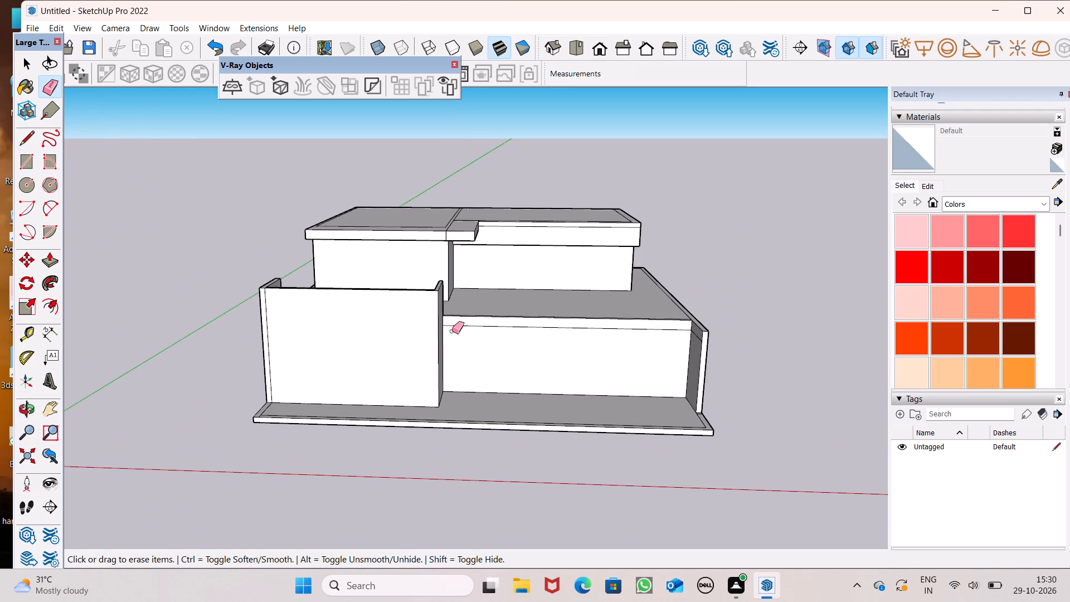
{"action": "scroll", "coordinate": [452, 331], "scroll_direction": "down", "scroll_amount": 4}
{"action": "middle_click_drag", "start_coordinate": [534, 348], "coordinate": [487, 337]}
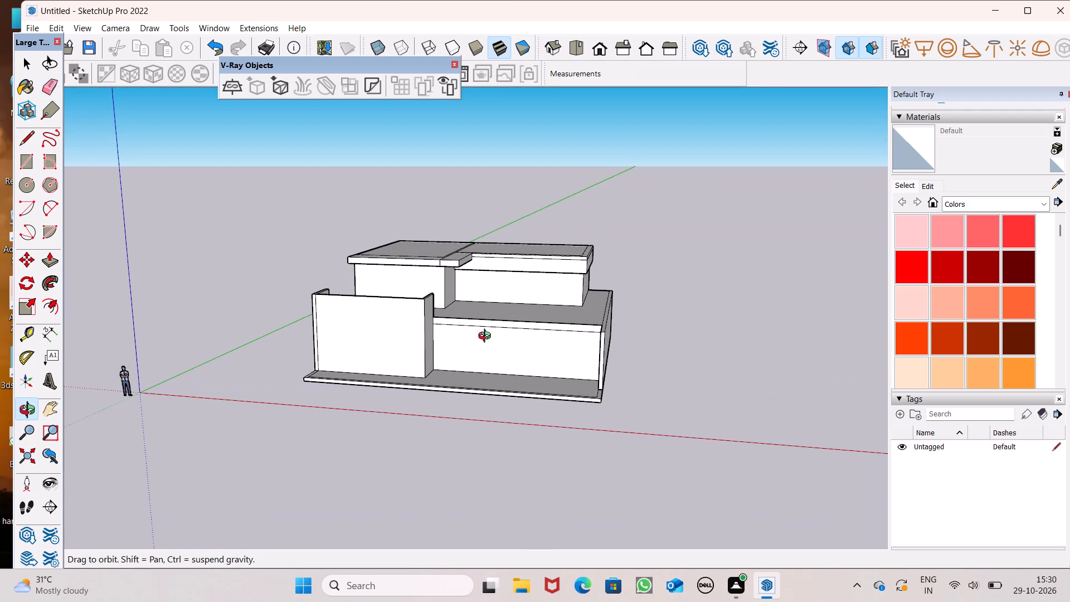
{"action": "middle_click_drag", "start_coordinate": [487, 337], "coordinate": [480, 344]}
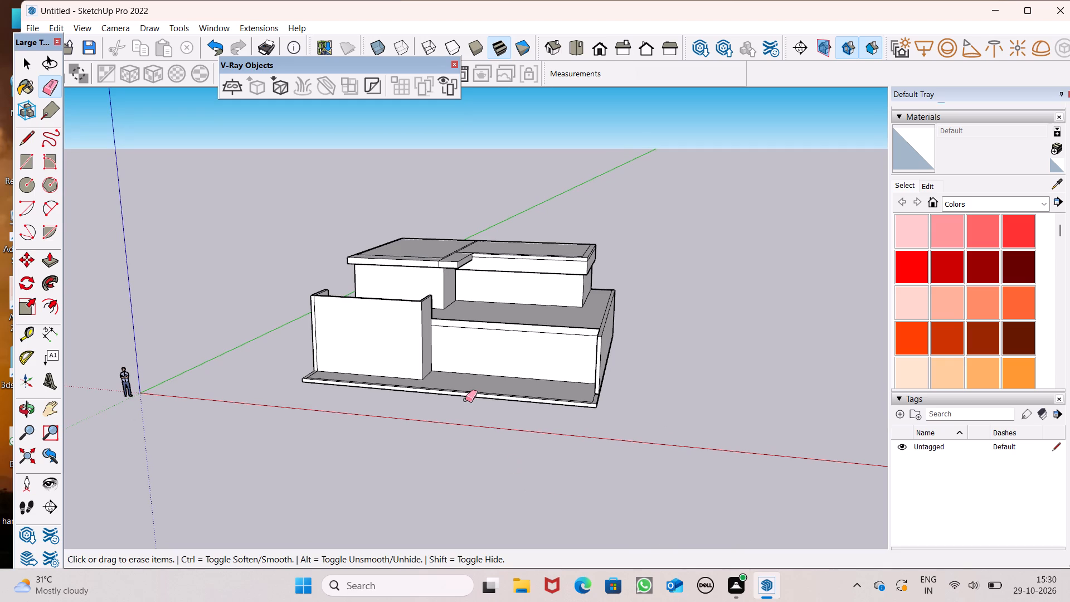
{"action": "middle_click_drag", "start_coordinate": [459, 431], "coordinate": [158, 434]}
{"action": "scroll", "coordinate": [423, 289], "scroll_direction": "up", "scroll_amount": 7}
{"action": "middle_click_drag", "start_coordinate": [414, 287], "coordinate": [415, 291]}
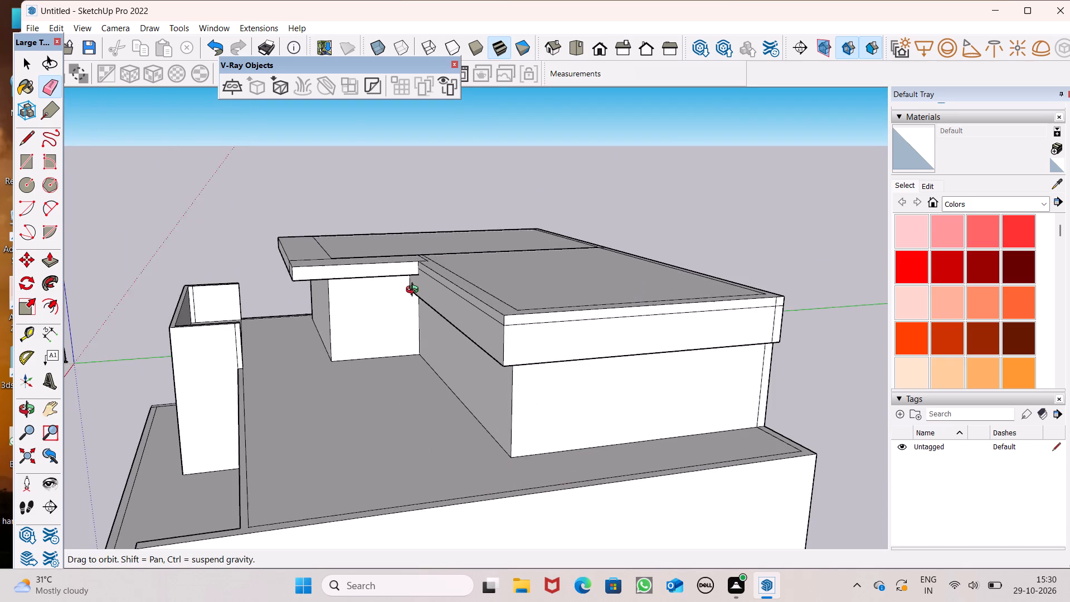
{"action": "middle_click_drag", "start_coordinate": [415, 291], "coordinate": [380, 289]}
{"action": "scroll", "coordinate": [356, 273], "scroll_direction": "up", "scroll_amount": 6}
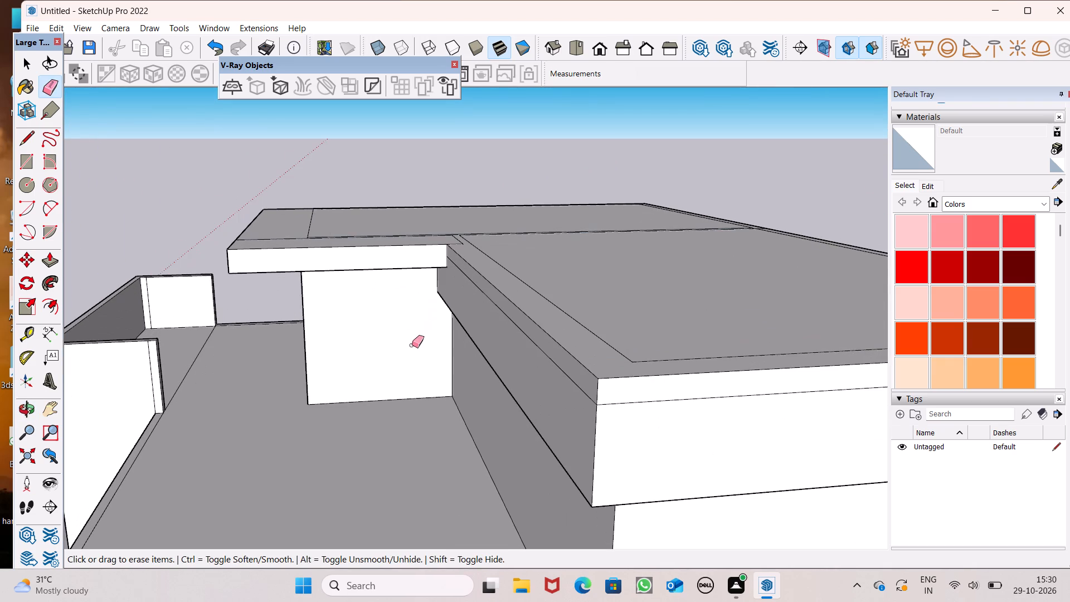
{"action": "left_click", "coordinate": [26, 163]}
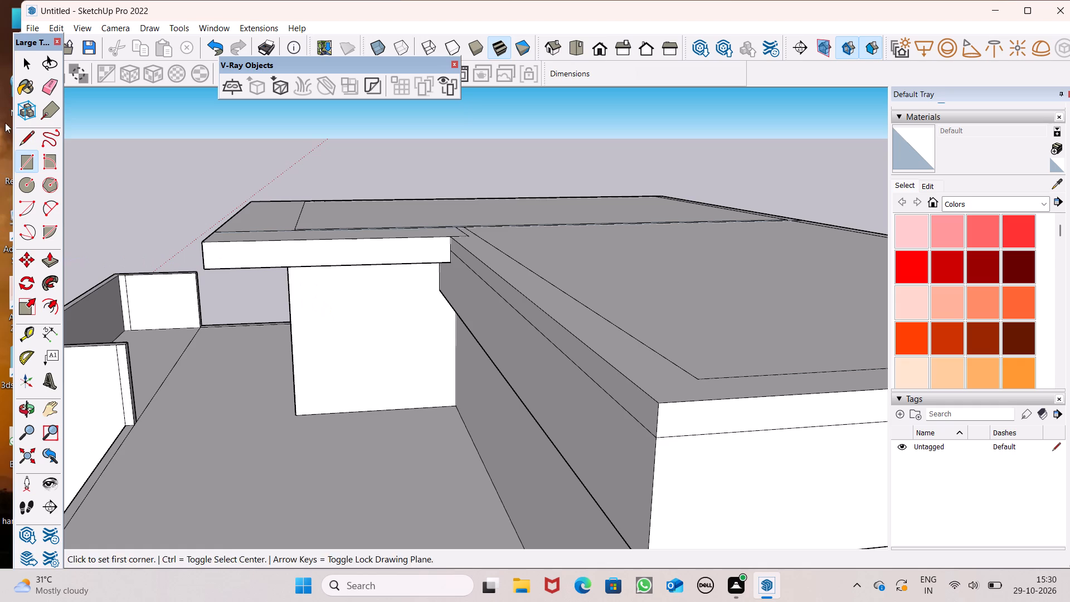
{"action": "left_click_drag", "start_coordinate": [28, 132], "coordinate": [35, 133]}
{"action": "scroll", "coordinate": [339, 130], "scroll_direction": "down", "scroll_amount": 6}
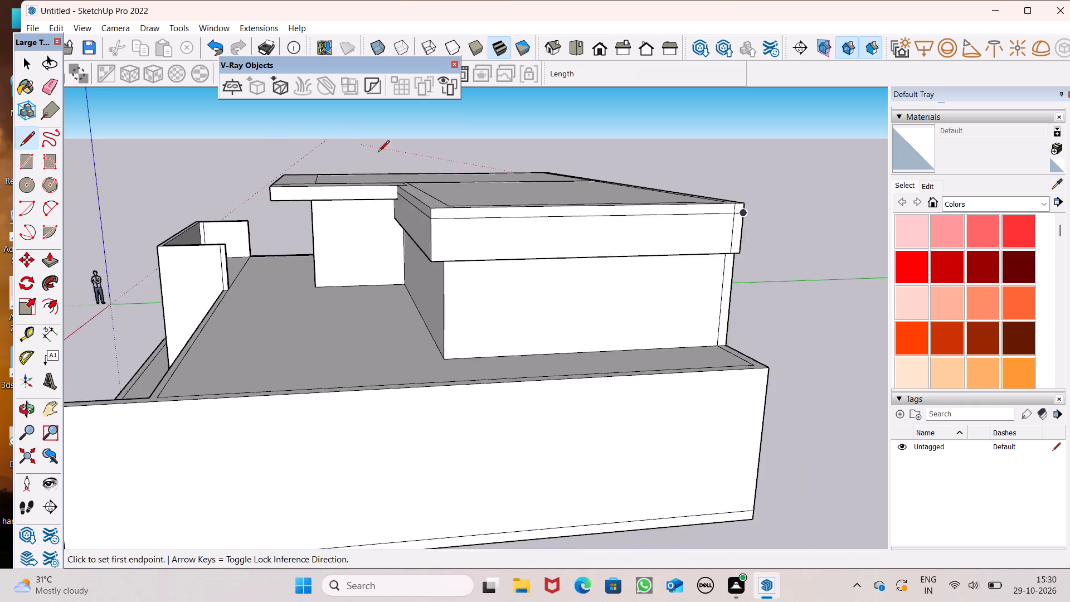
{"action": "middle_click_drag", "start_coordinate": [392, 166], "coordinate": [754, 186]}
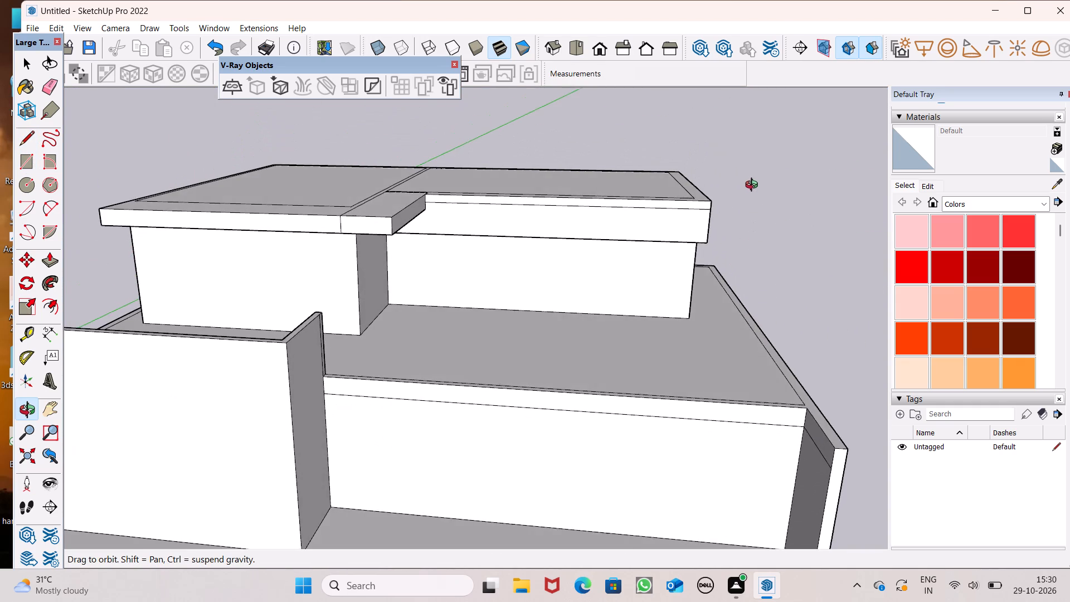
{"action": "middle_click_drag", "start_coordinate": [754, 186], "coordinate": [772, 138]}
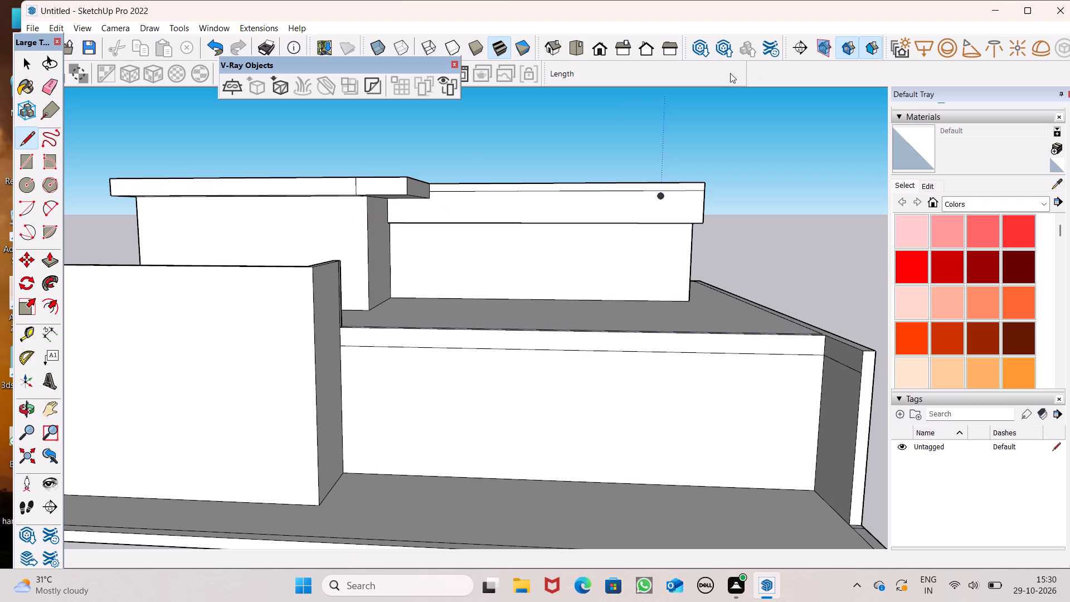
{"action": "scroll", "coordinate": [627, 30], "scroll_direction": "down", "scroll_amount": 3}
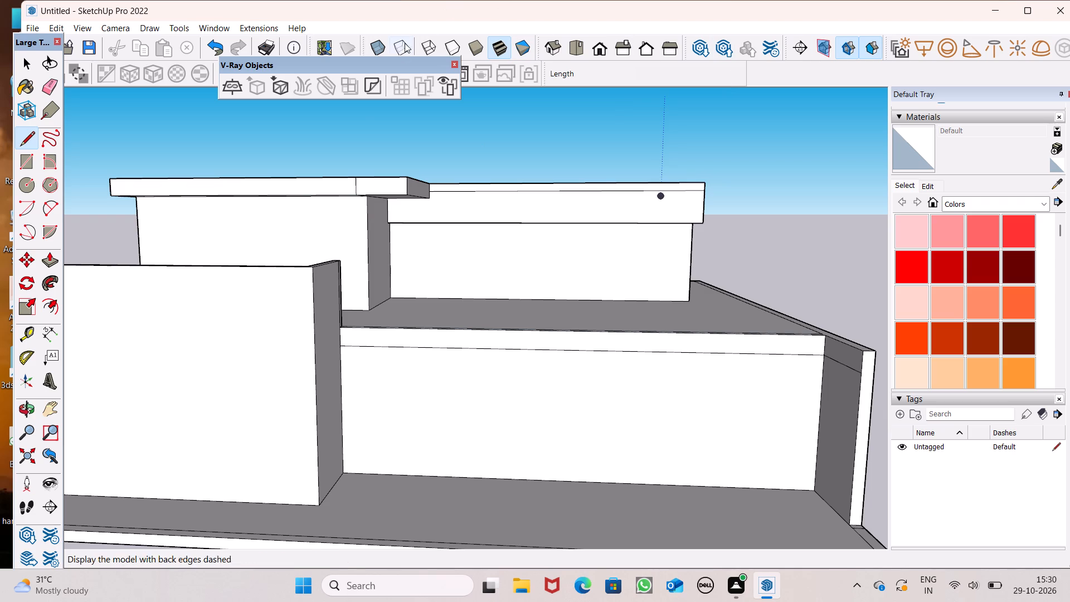
Erase the front line and the outer side line of the inset rectangle on the first rooftop room's roof.
{"action": "scroll", "coordinate": [452, 200], "scroll_direction": "down", "scroll_amount": 4}
{"action": "middle_click_drag", "start_coordinate": [450, 187], "coordinate": [482, 396]}
{"action": "scroll", "coordinate": [365, 298], "scroll_direction": "down", "scroll_amount": 6}
{"action": "scroll", "coordinate": [400, 118], "scroll_direction": "up", "scroll_amount": 1}
{"action": "scroll", "coordinate": [464, 292], "scroll_direction": "down", "scroll_amount": 6}
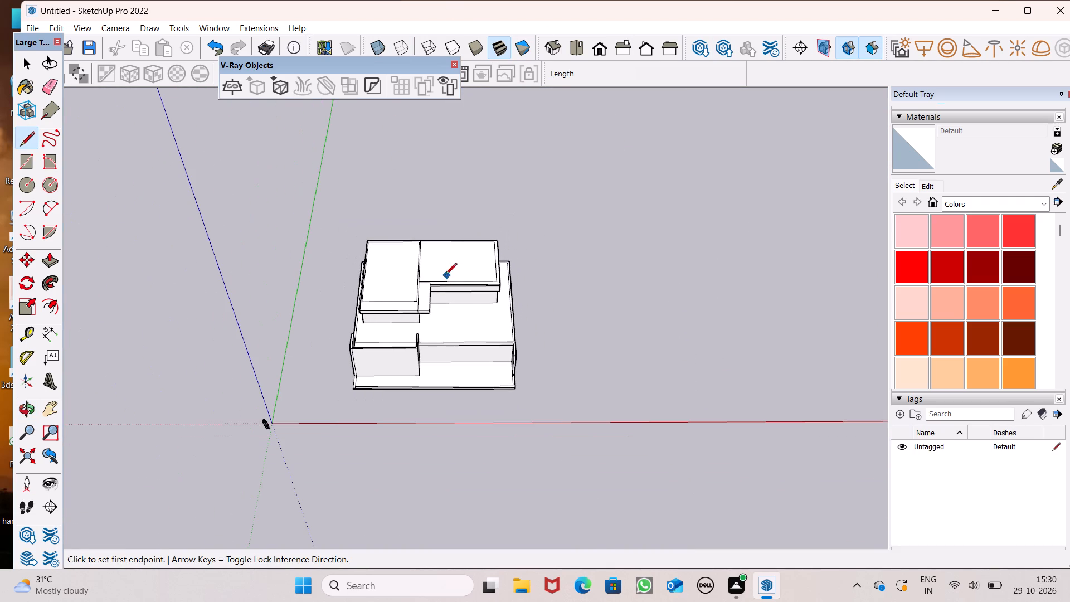
{"action": "scroll", "coordinate": [337, 290], "scroll_direction": "up", "scroll_amount": 8}
{"action": "scroll", "coordinate": [400, 287], "scroll_direction": "up", "scroll_amount": 4}
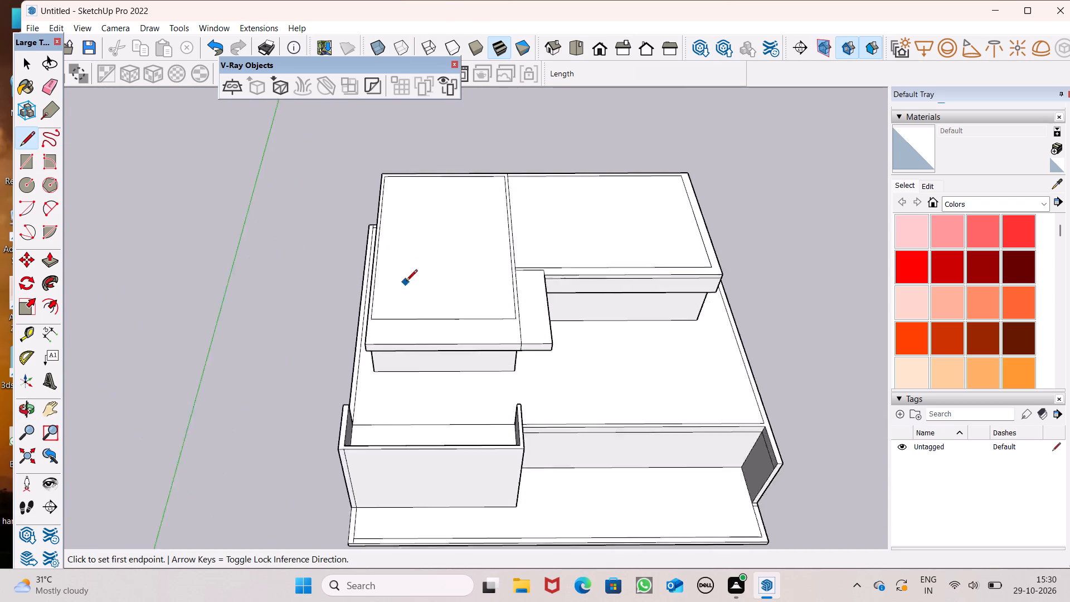
{"action": "scroll", "coordinate": [406, 282], "scroll_direction": "up", "scroll_amount": 4}
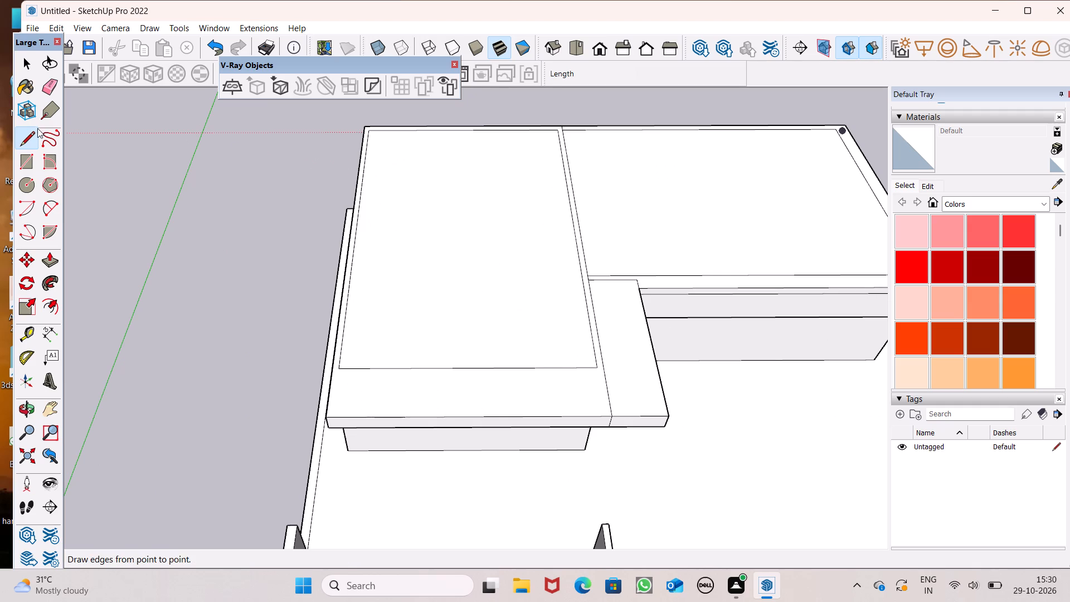
{"action": "left_click", "coordinate": [54, 87]}
{"action": "left_click_drag", "start_coordinate": [364, 363], "coordinate": [362, 371]}
{"action": "left_click_drag", "start_coordinate": [344, 361], "coordinate": [338, 368]}
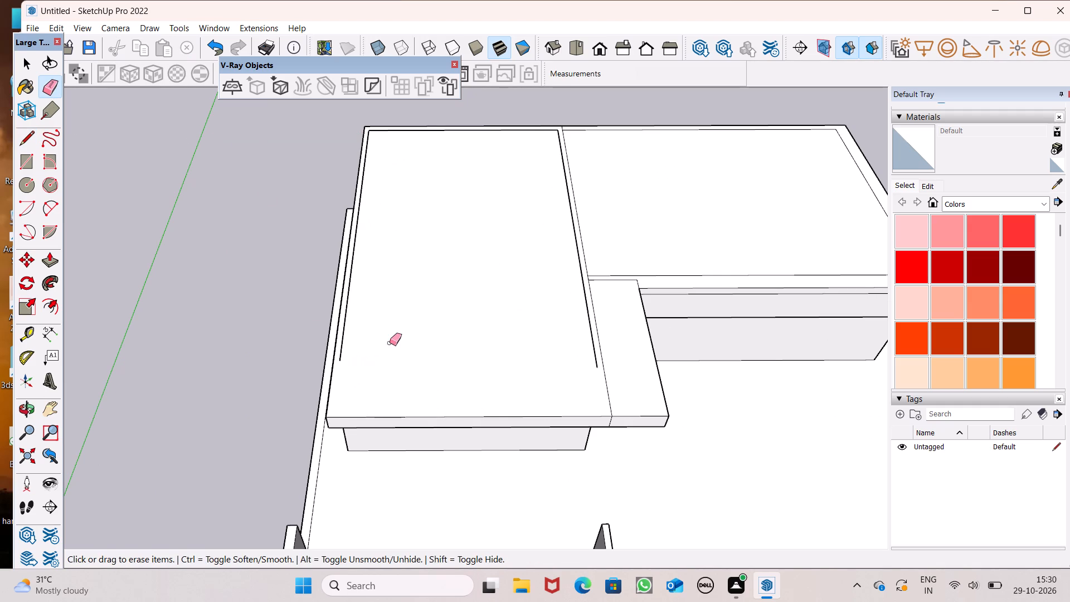
{"action": "scroll", "coordinate": [369, 356], "scroll_direction": "up", "scroll_amount": 7}
{"action": "left_click_drag", "start_coordinate": [315, 351], "coordinate": [310, 361]}
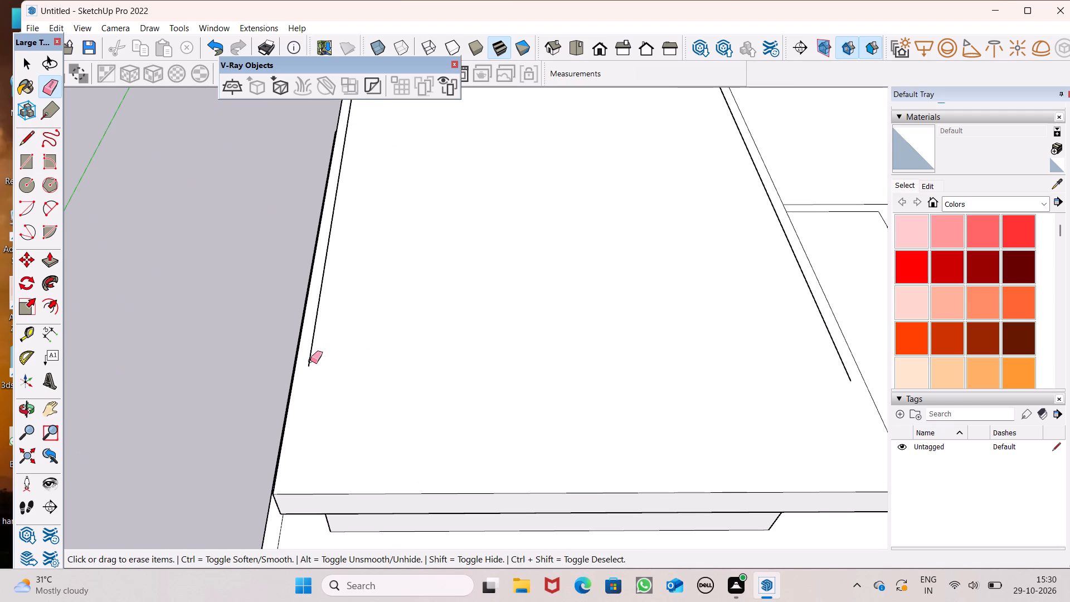
{"action": "left_click_drag", "start_coordinate": [310, 361], "coordinate": [307, 361]}
{"action": "scroll", "coordinate": [307, 311], "scroll_direction": "up", "scroll_amount": 5}
{"action": "left_click", "coordinate": [323, 321]}
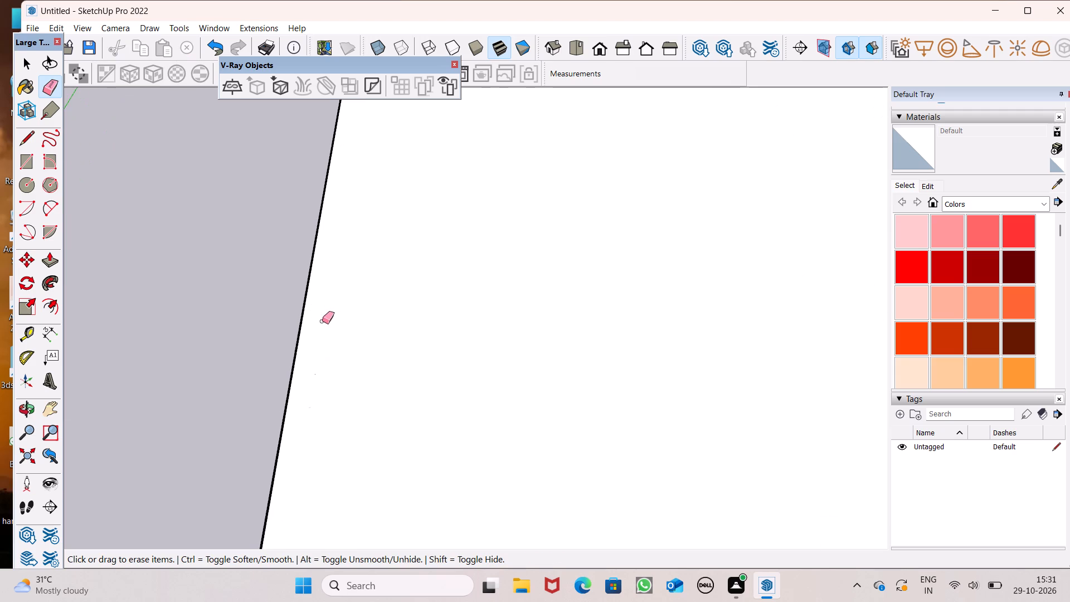
Erase the inset rectangle's remaining two lines, beside the line dividing the two roofs and along the rear roof edge.
{"action": "scroll", "coordinate": [309, 409], "scroll_direction": "down", "scroll_amount": 7}
{"action": "scroll", "coordinate": [386, 423], "scroll_direction": "down", "scroll_amount": 6}
{"action": "scroll", "coordinate": [567, 410], "scroll_direction": "up", "scroll_amount": 5}
{"action": "scroll", "coordinate": [678, 426], "scroll_direction": "up", "scroll_amount": 4}
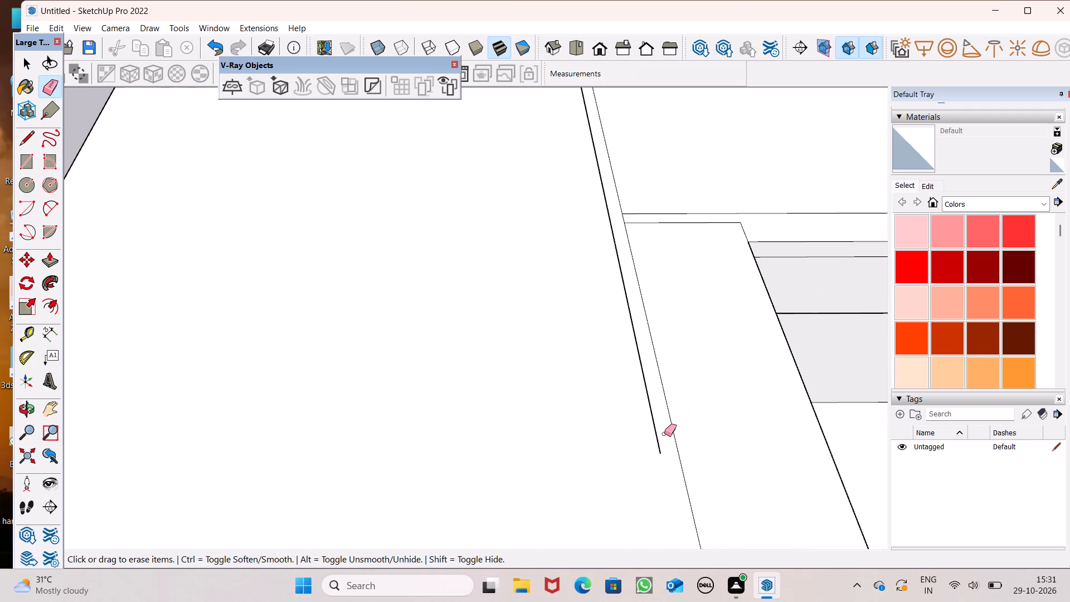
{"action": "left_click", "coordinate": [658, 435]}
{"action": "scroll", "coordinate": [513, 411], "scroll_direction": "down", "scroll_amount": 8}
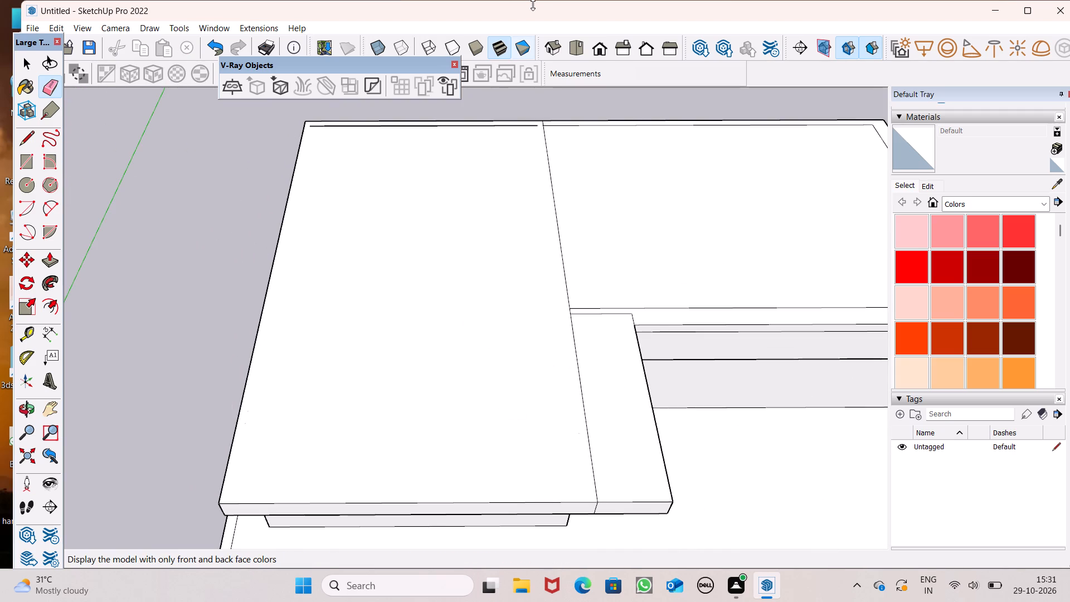
{"action": "scroll", "coordinate": [532, 4], "scroll_direction": "up", "scroll_amount": 7}
{"action": "scroll", "coordinate": [524, 143], "scroll_direction": "down", "scroll_amount": 6}
{"action": "scroll", "coordinate": [505, 125], "scroll_direction": "up", "scroll_amount": 9}
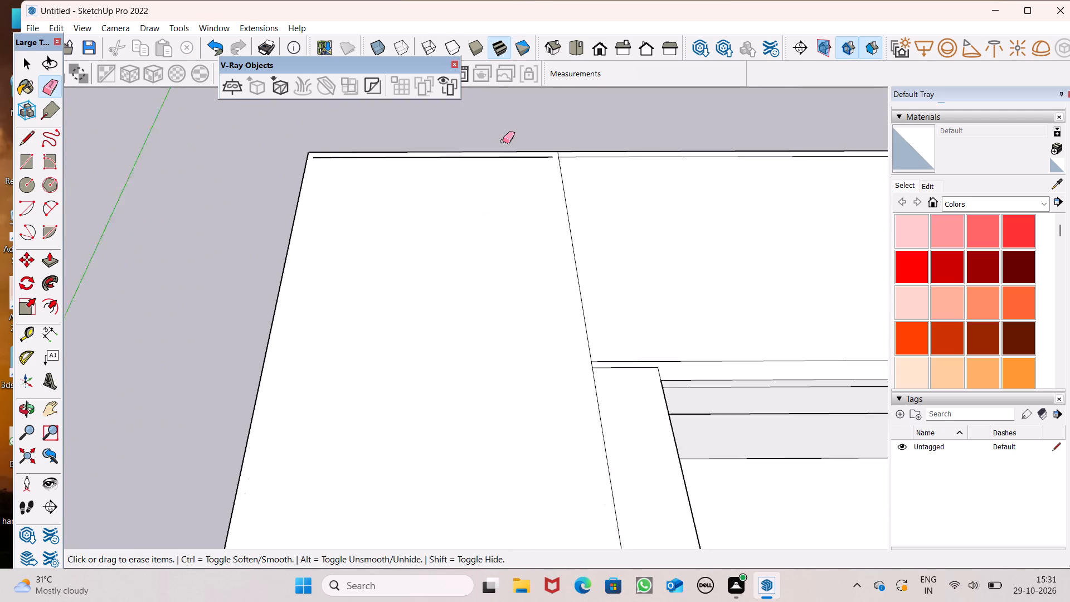
{"action": "scroll", "coordinate": [503, 141], "scroll_direction": "up", "scroll_amount": 5}
{"action": "scroll", "coordinate": [453, 173], "scroll_direction": "up", "scroll_amount": 7}
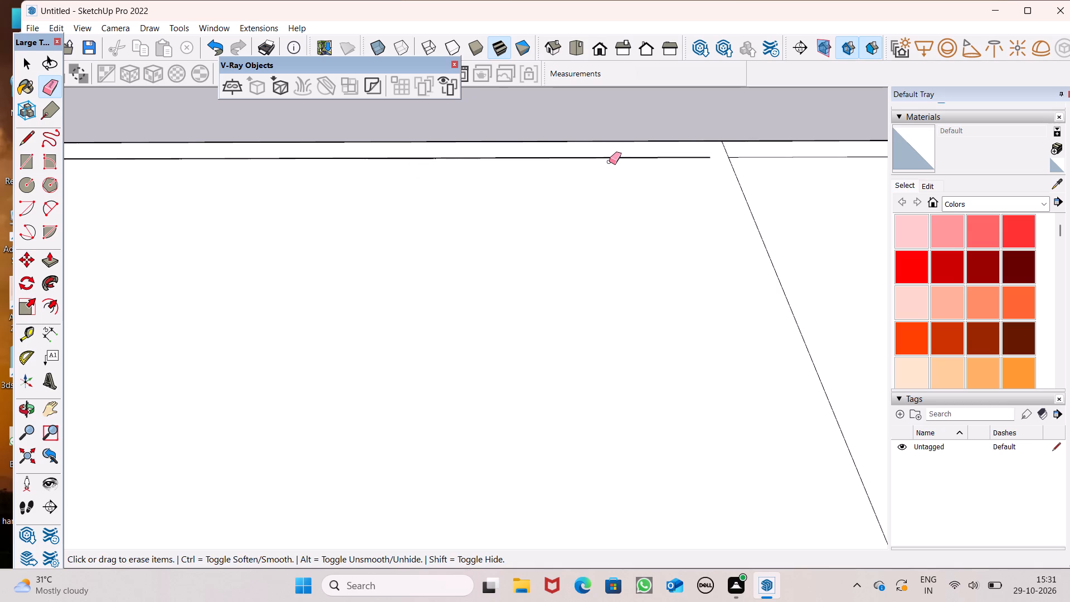
{"action": "left_click", "coordinate": [608, 159]}
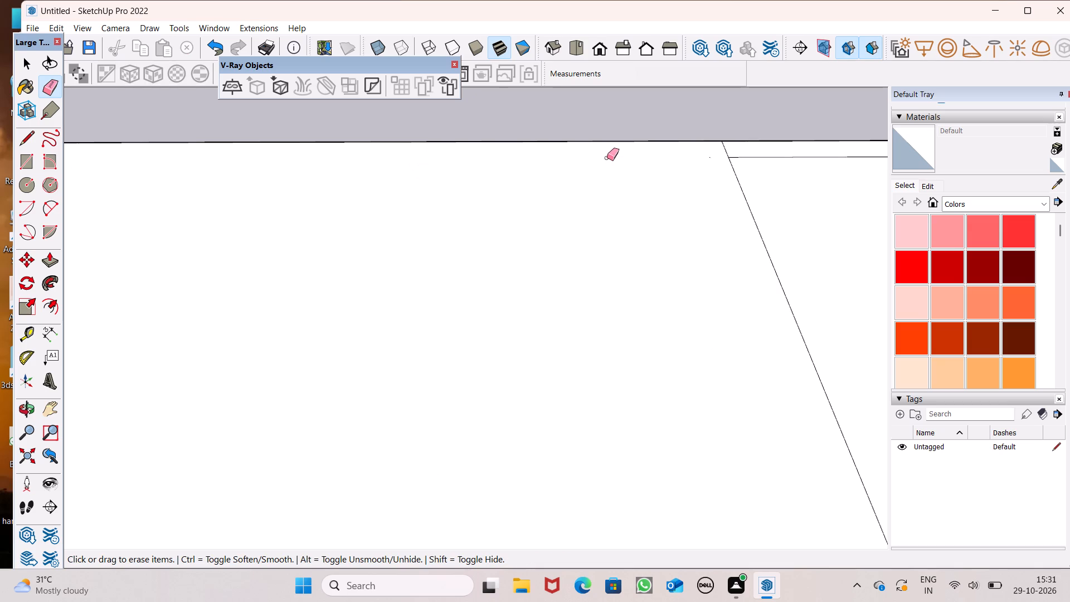
Examine the building from the side and from above, checking the first rooftop room's cleaned roof surface.
{"action": "scroll", "coordinate": [683, 304], "scroll_direction": "down", "scroll_amount": 20}
{"action": "scroll", "coordinate": [683, 304], "scroll_direction": "down", "scroll_amount": 3}
{"action": "middle_click_drag", "start_coordinate": [683, 403], "coordinate": [886, 162]}
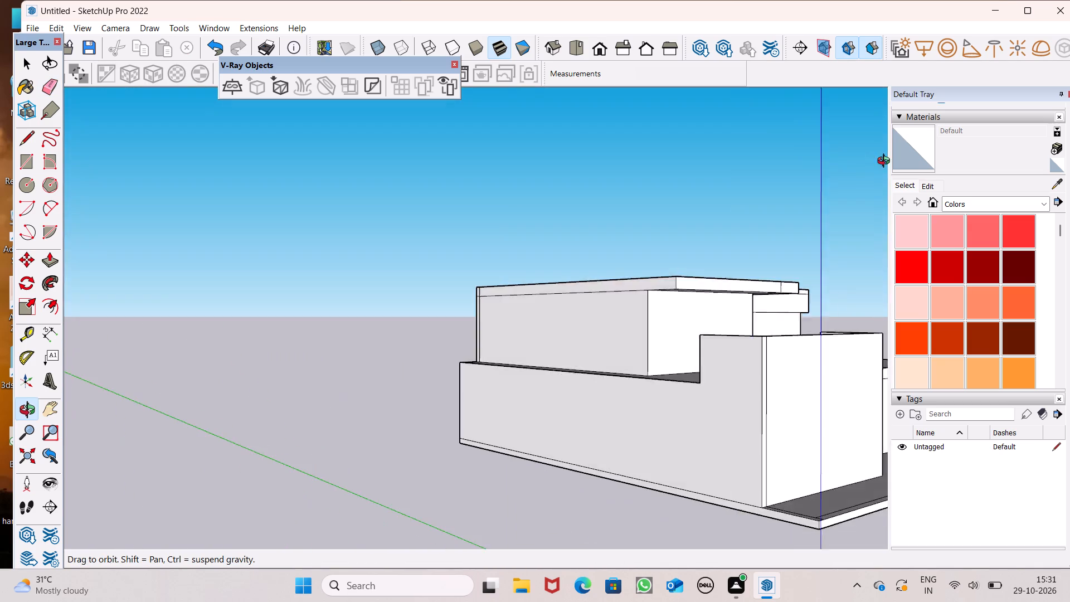
{"action": "middle_click_drag", "start_coordinate": [886, 162], "coordinate": [691, 481]}
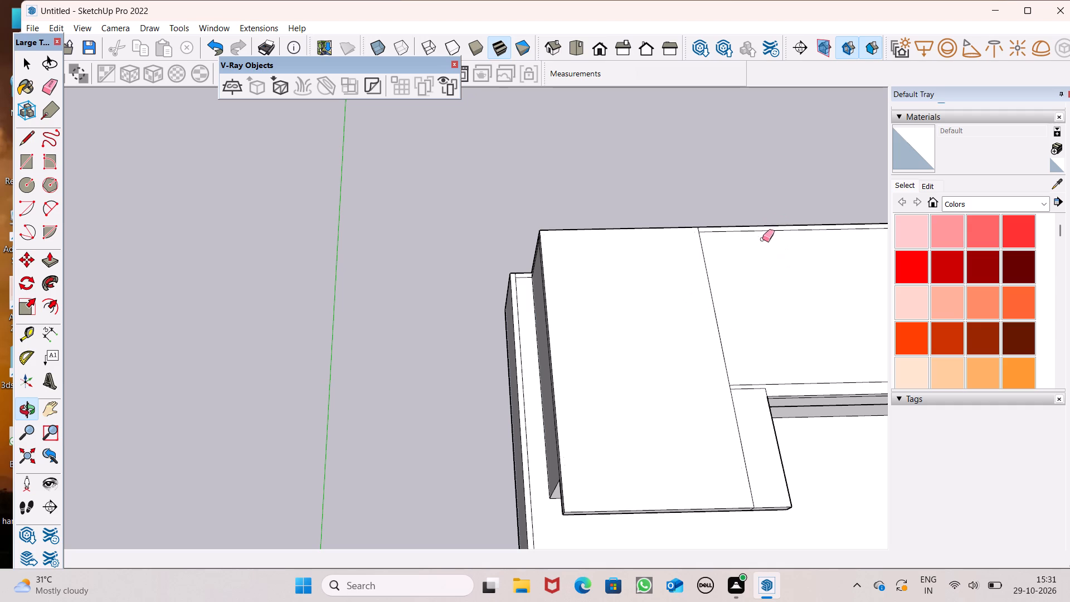
{"action": "scroll", "coordinate": [668, 237], "scroll_direction": "down", "scroll_amount": 5}
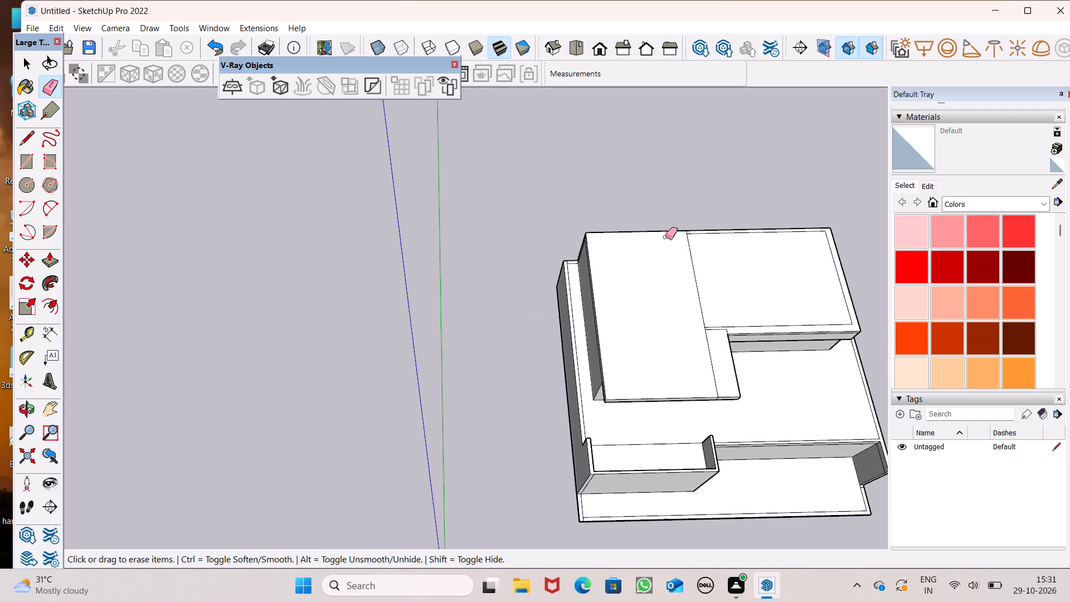
{"action": "scroll", "coordinate": [640, 213], "scroll_direction": "down", "scroll_amount": 2}
{"action": "middle_click_drag", "start_coordinate": [763, 246], "coordinate": [761, 280]}
{"action": "scroll", "coordinate": [762, 280], "scroll_direction": "up", "scroll_amount": 1}
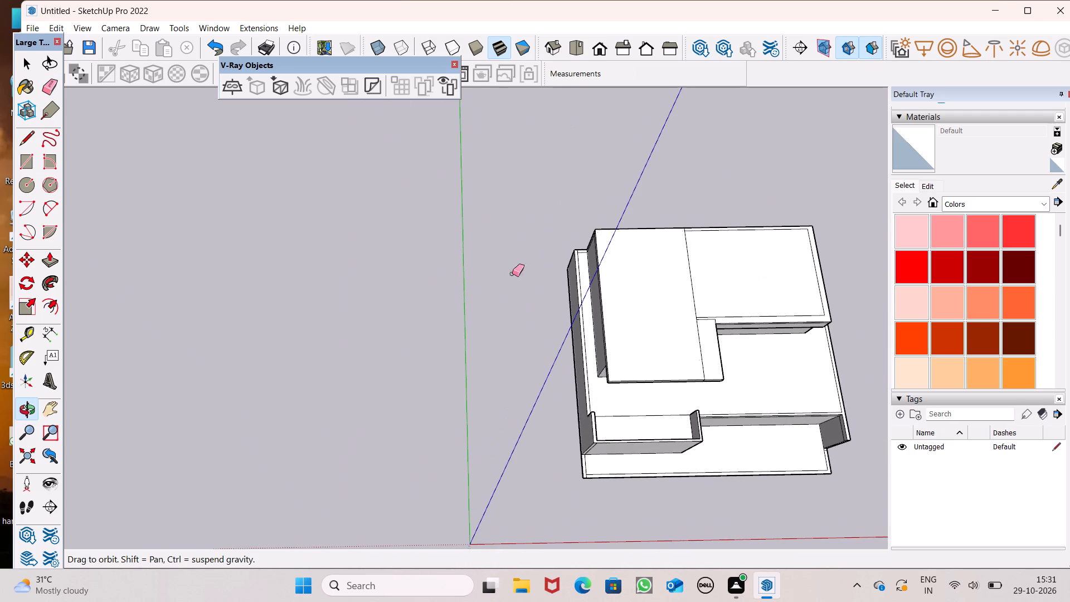
{"action": "left_click", "coordinate": [12, 334]}
{"action": "scroll", "coordinate": [670, 283], "scroll_direction": "up", "scroll_amount": 6}
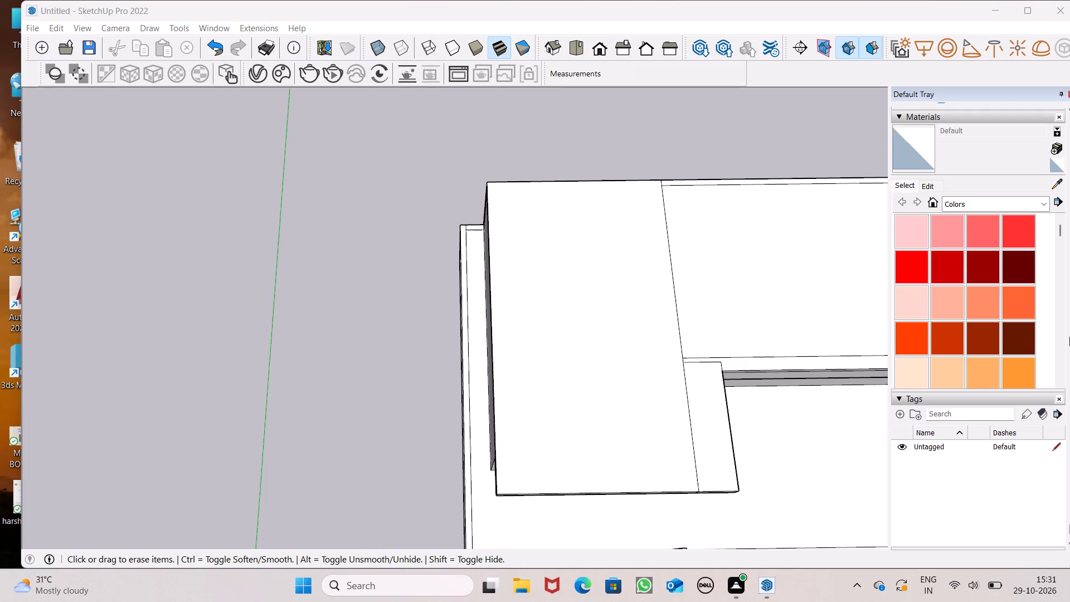
{"action": "scroll", "coordinate": [658, 237], "scroll_direction": "up", "scroll_amount": 6}
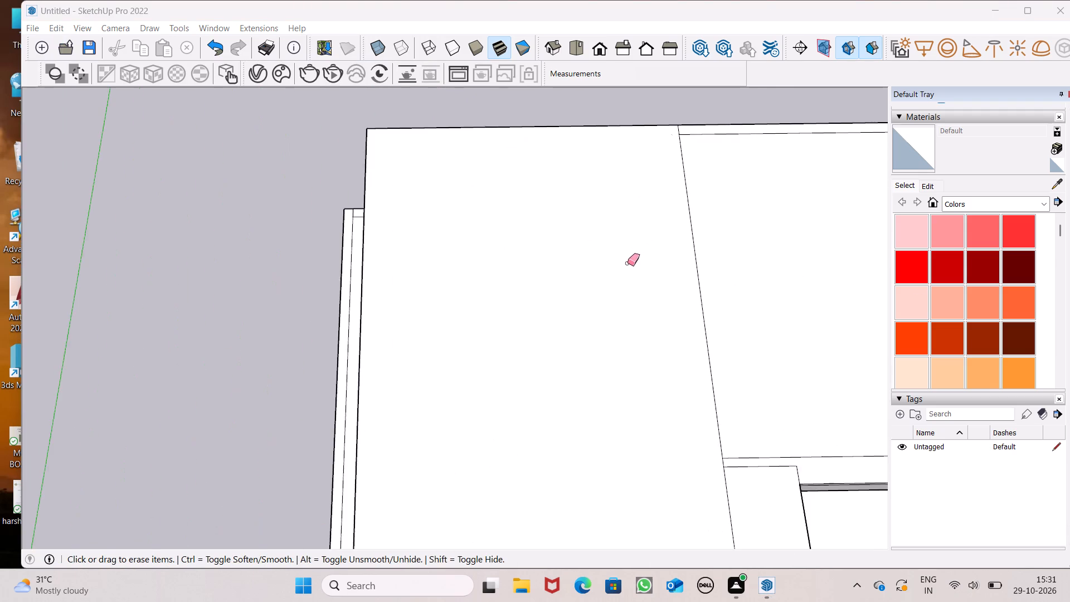
{"action": "scroll", "coordinate": [628, 263], "scroll_direction": "down", "scroll_amount": 2}
{"action": "scroll", "coordinate": [704, 266], "scroll_direction": "up", "scroll_amount": 2}
{"action": "scroll", "coordinate": [589, 195], "scroll_direction": "down", "scroll_amount": 2}
{"action": "middle_click_drag", "start_coordinate": [701, 291], "coordinate": [695, 274]}
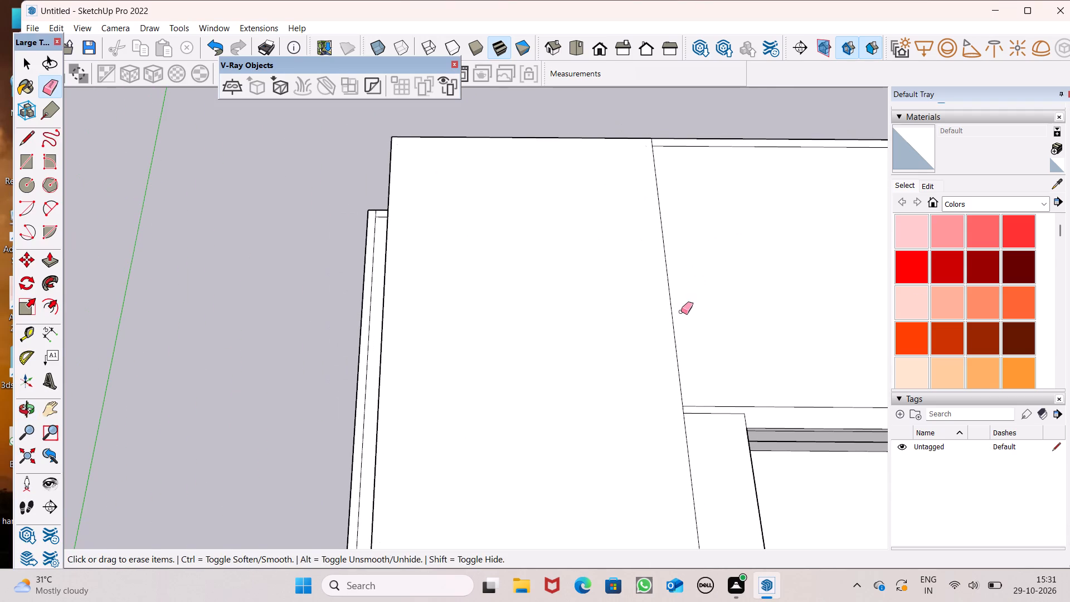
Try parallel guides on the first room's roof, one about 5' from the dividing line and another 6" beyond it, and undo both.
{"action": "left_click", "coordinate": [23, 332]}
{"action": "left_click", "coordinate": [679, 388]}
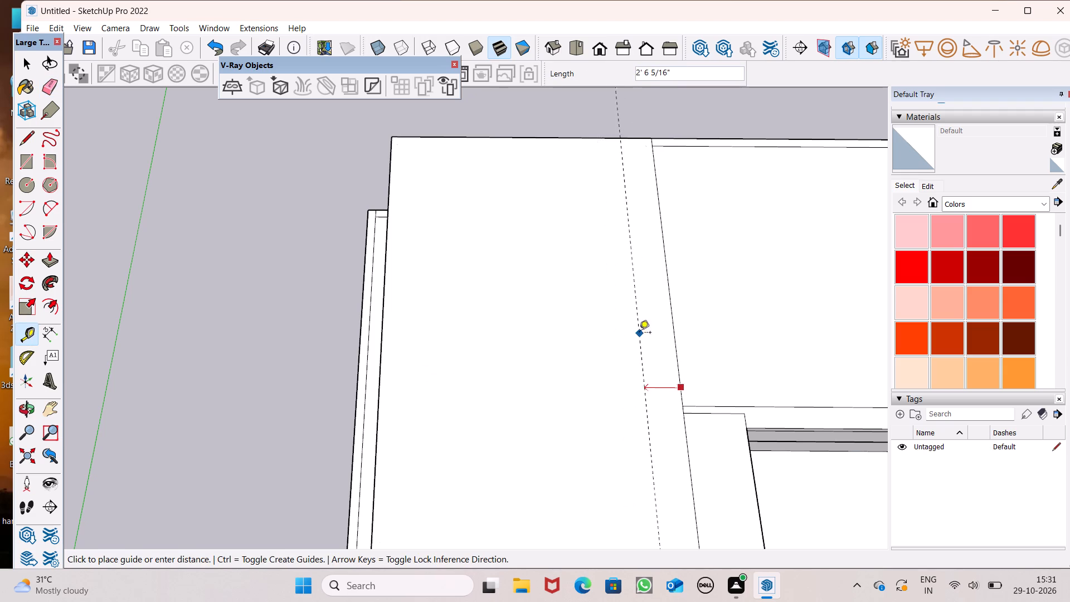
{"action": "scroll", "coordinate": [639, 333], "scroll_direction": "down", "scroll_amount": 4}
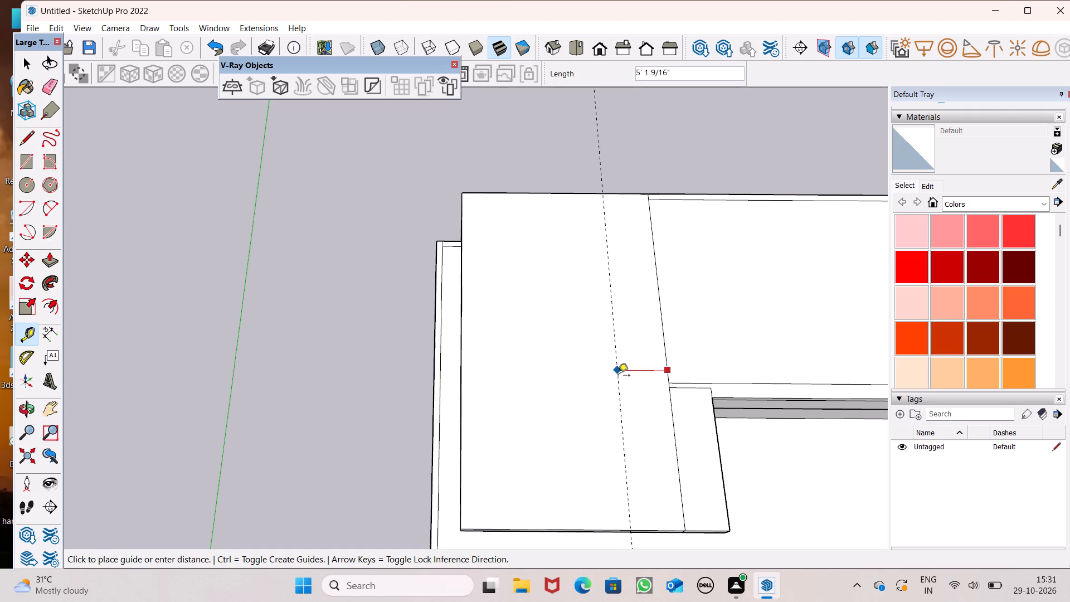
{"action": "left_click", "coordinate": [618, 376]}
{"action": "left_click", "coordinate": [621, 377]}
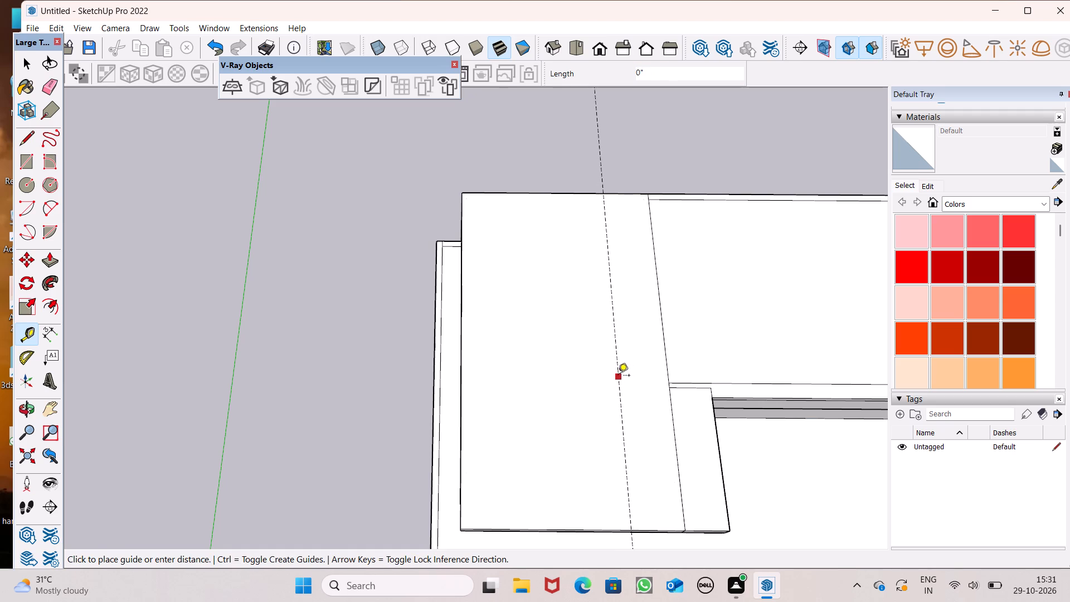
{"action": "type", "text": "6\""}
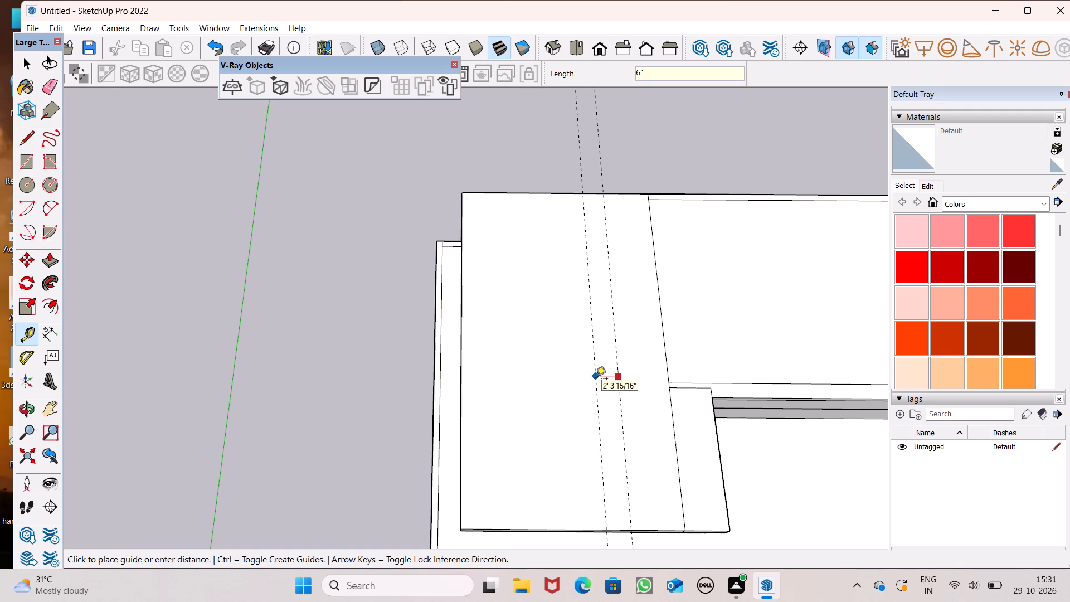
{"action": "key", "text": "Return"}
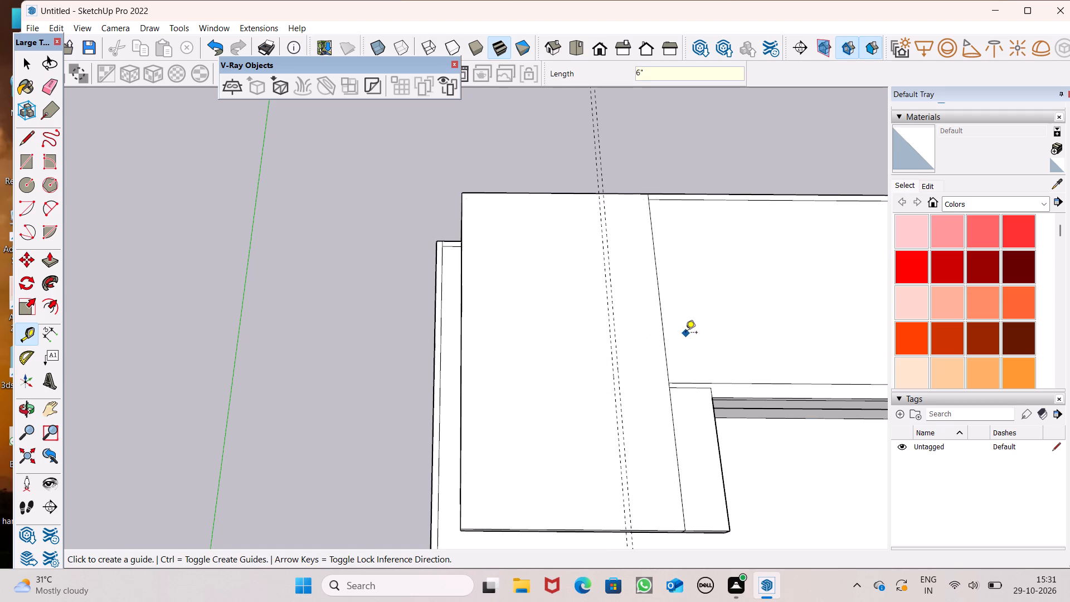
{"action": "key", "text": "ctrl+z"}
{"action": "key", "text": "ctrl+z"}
Place a guide on the first rooftop room's roof, parallel to the dividing line and 6" from it.
{"action": "left_click_drag", "start_coordinate": [661, 320], "coordinate": [620, 337]}
{"action": "type", "text": "6\""}
{"action": "key", "text": "Return"}
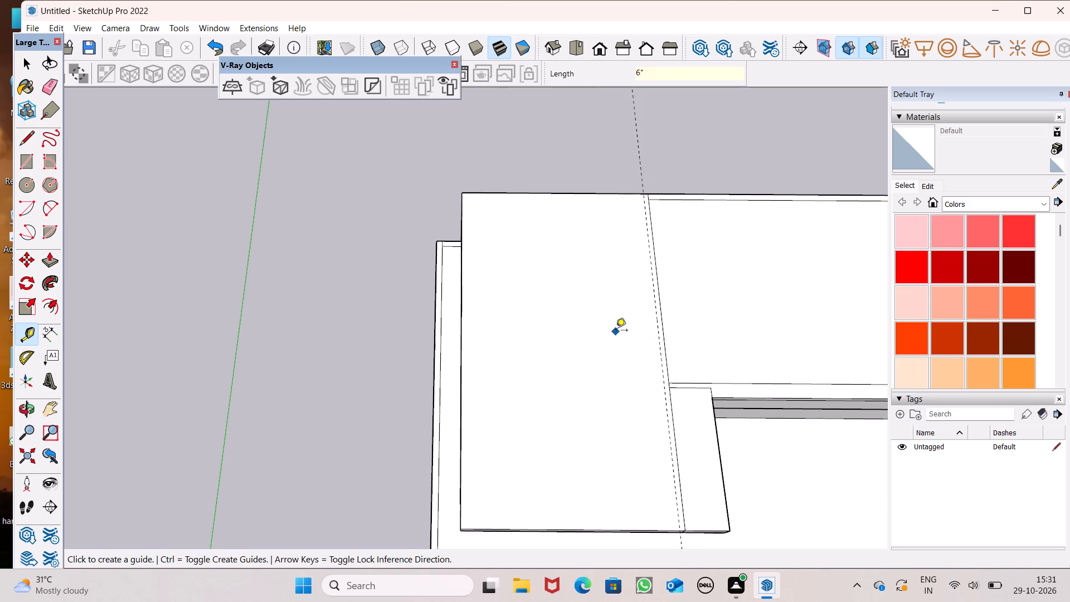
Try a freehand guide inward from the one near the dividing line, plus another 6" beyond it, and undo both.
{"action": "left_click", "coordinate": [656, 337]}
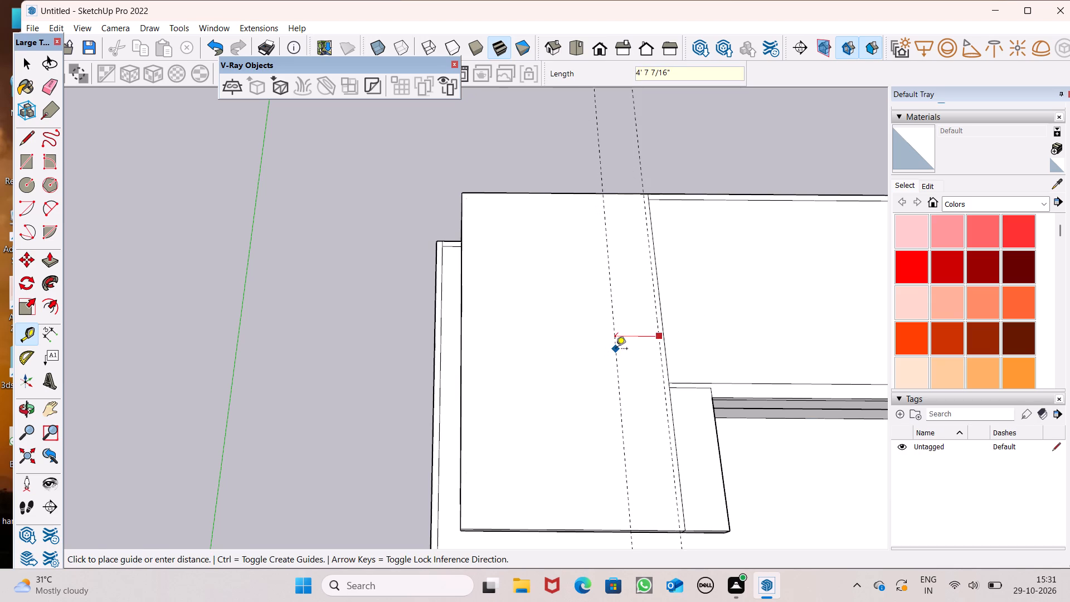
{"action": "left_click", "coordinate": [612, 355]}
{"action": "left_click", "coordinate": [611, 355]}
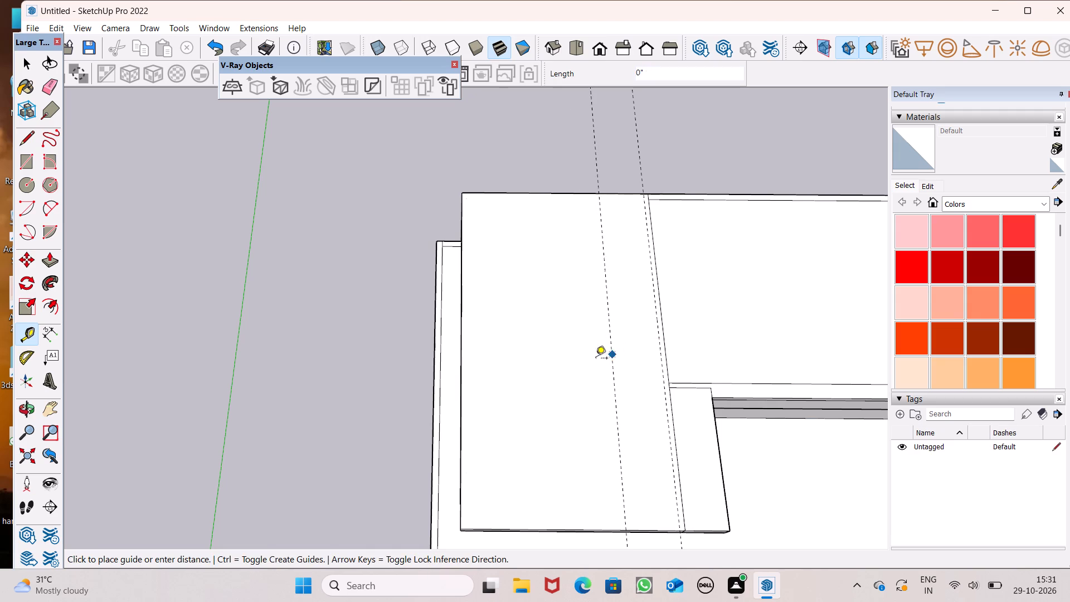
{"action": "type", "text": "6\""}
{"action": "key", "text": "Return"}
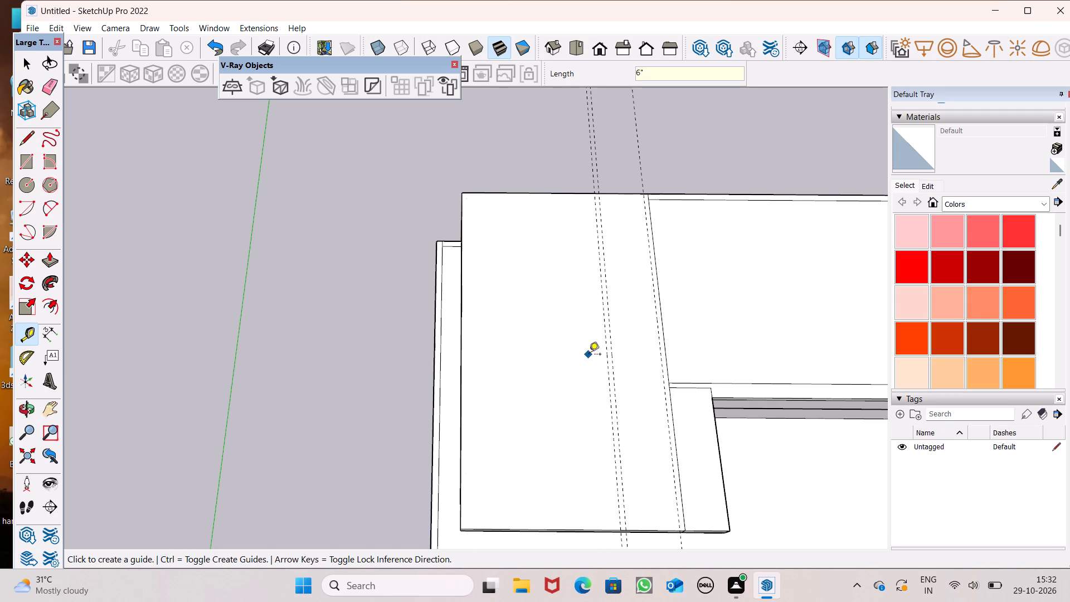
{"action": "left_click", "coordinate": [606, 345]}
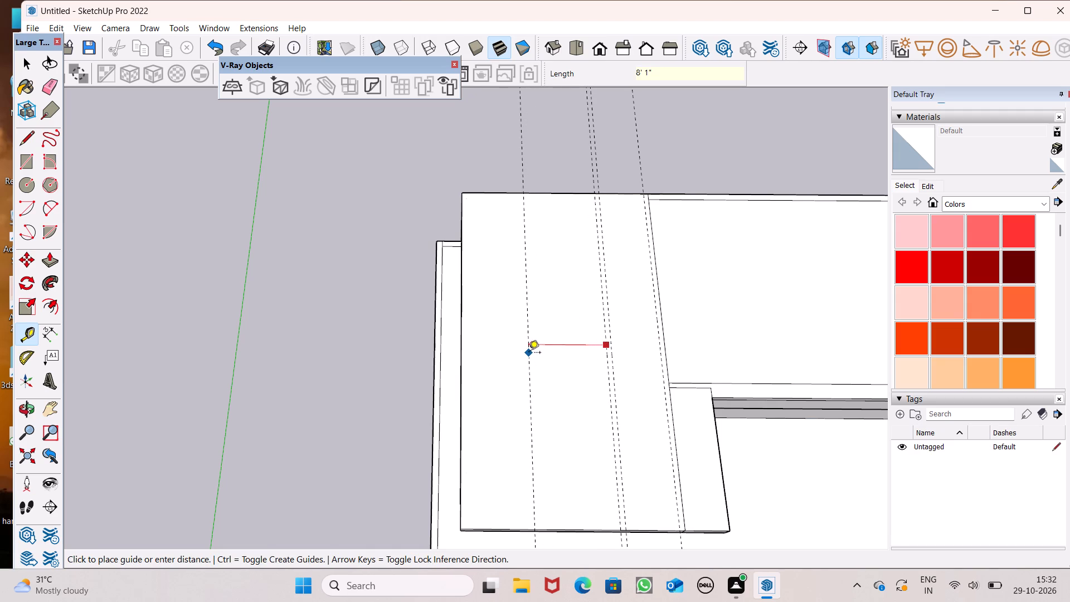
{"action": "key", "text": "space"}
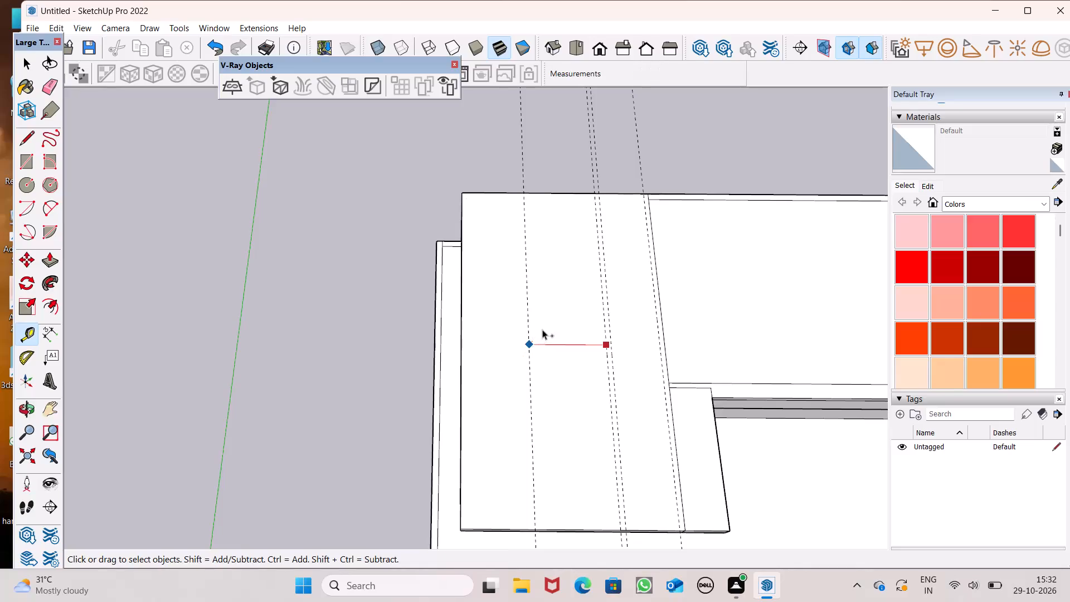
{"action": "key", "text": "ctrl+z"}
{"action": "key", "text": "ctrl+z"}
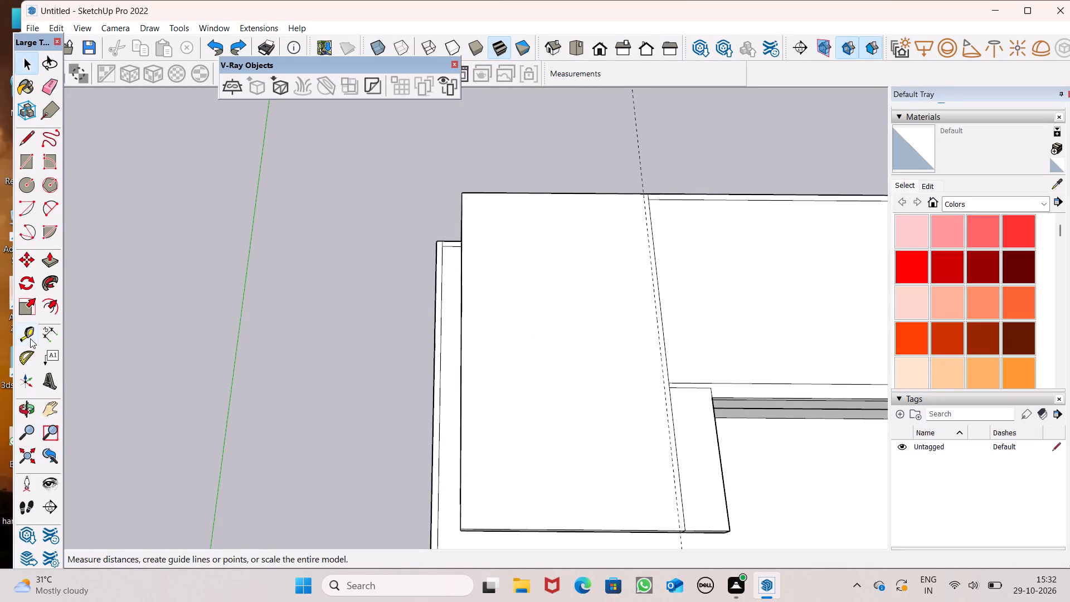
Place a guide across the first rooftop room's roof, parallel to the guide near the dividing line and about 6' 7" from it.
{"action": "left_click", "coordinate": [30, 338]}
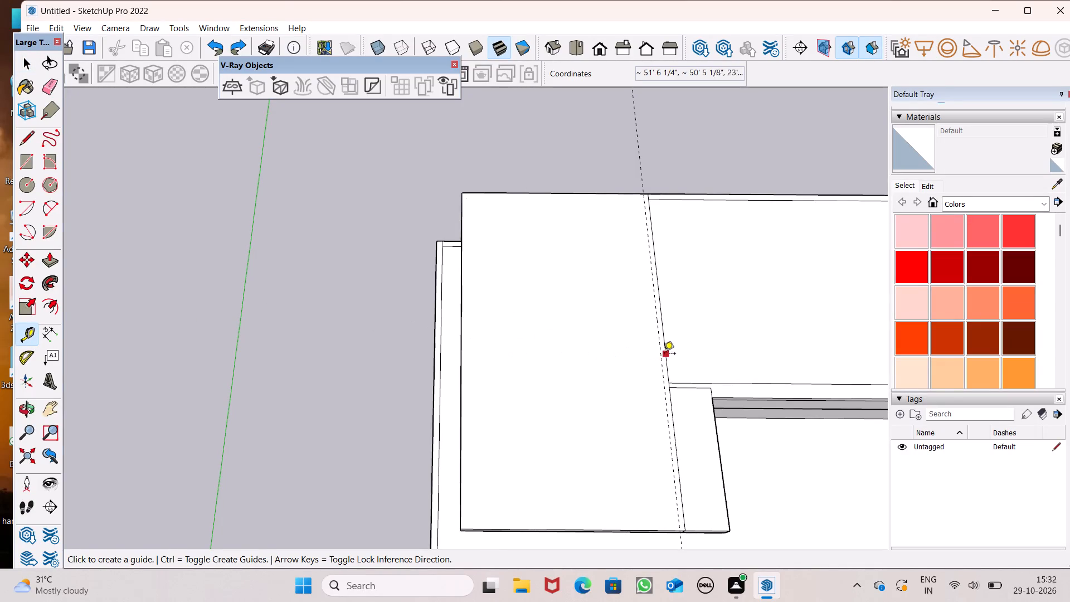
{"action": "left_click", "coordinate": [660, 355]}
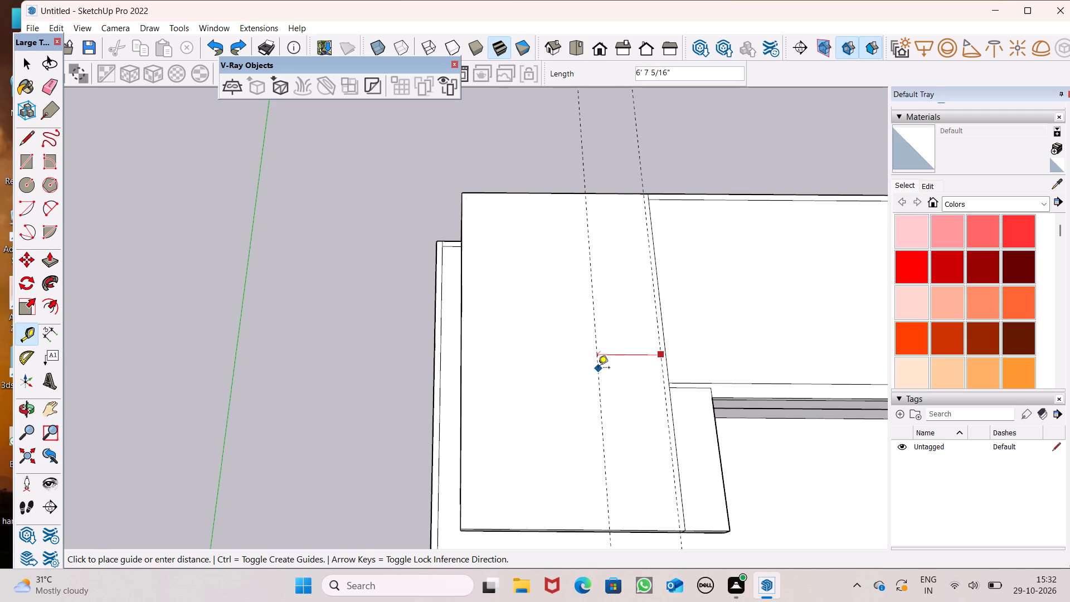
{"action": "left_click", "coordinate": [598, 368]}
{"action": "left_click_drag", "start_coordinate": [598, 367], "coordinate": [583, 367]}
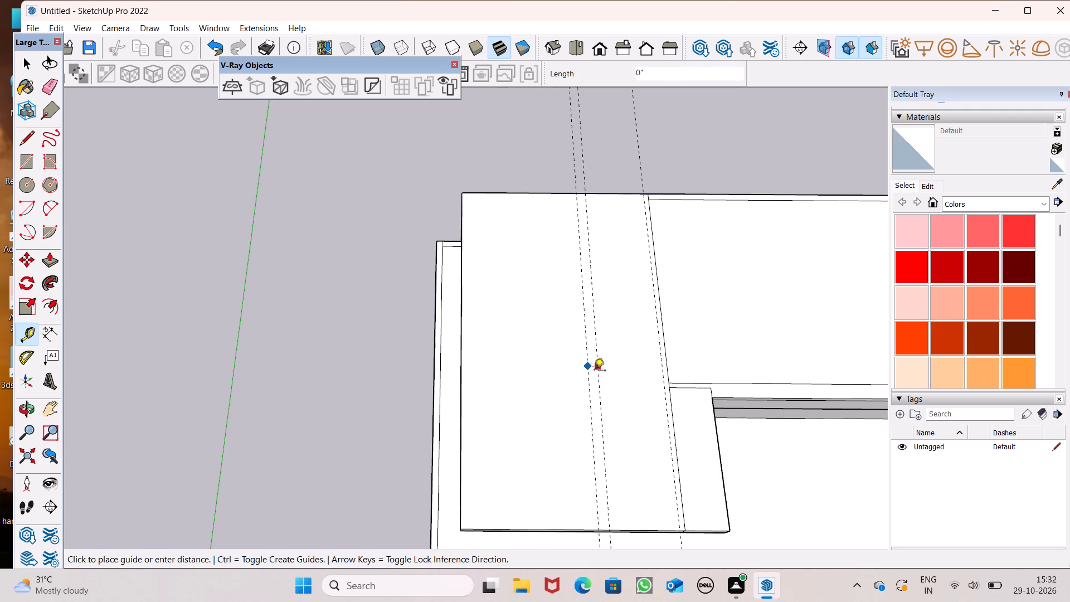
{"action": "key", "text": "space"}
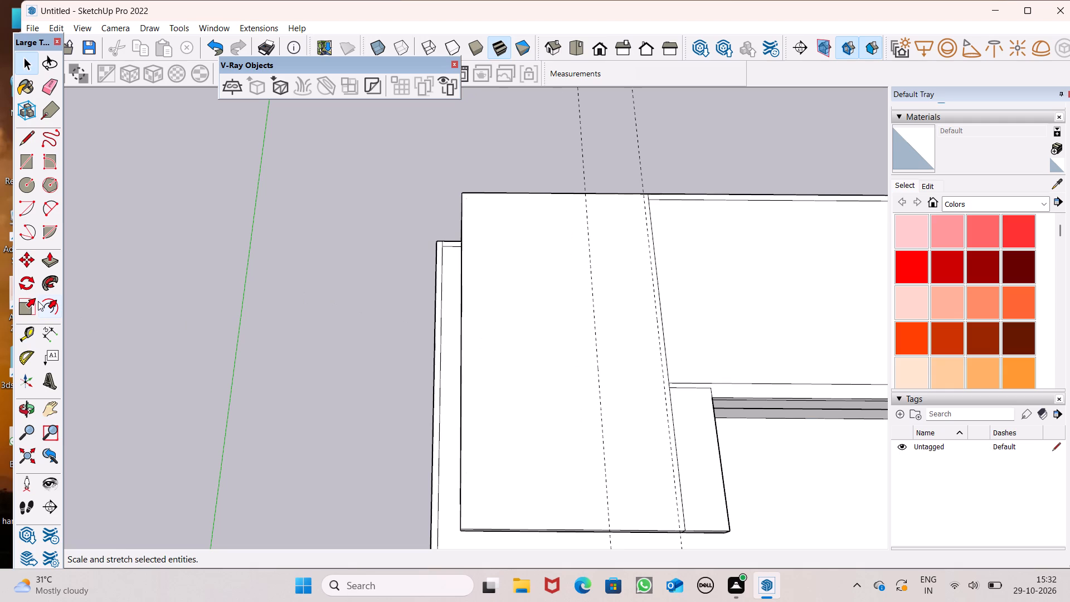
Replace the last roof guide with one about 5' 10" from the guide near the dividing line, plus another 6" beyond it.
{"action": "key", "text": "ctrl+z"}
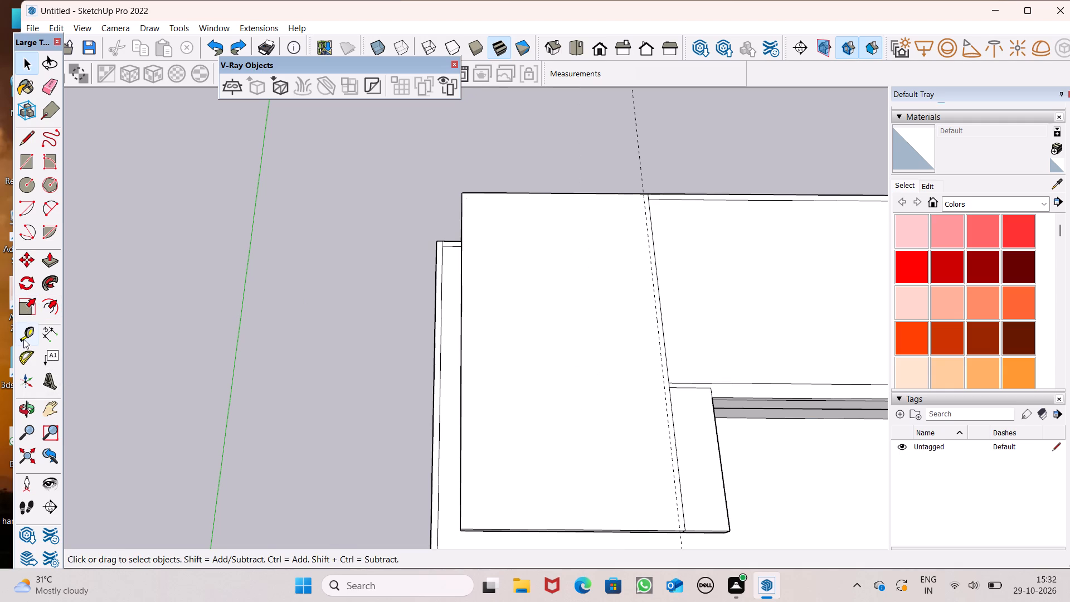
{"action": "left_click", "coordinate": [32, 333]}
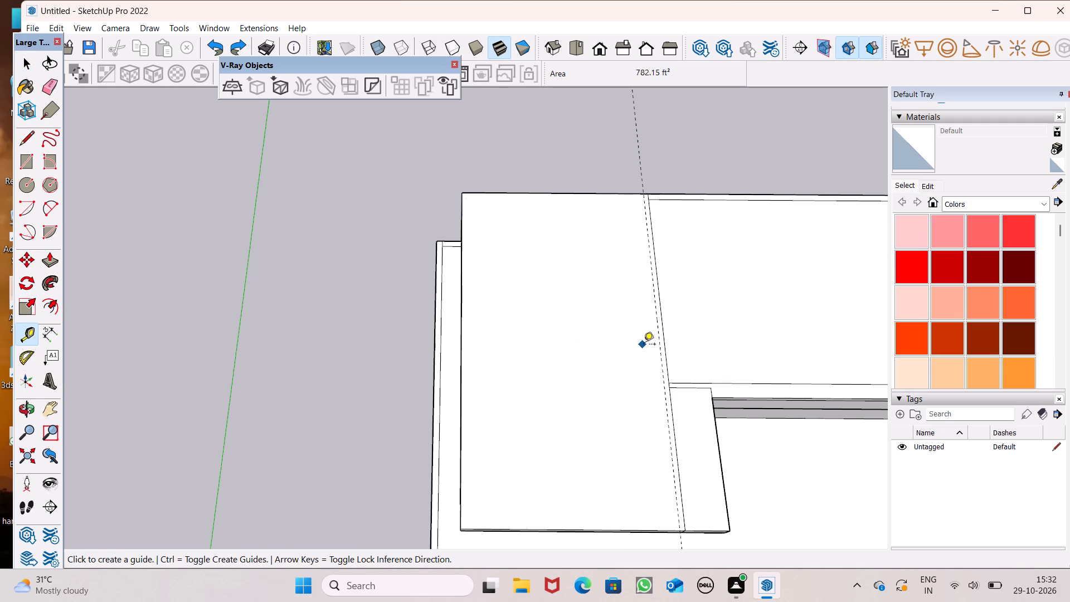
{"action": "left_click", "coordinate": [660, 337]}
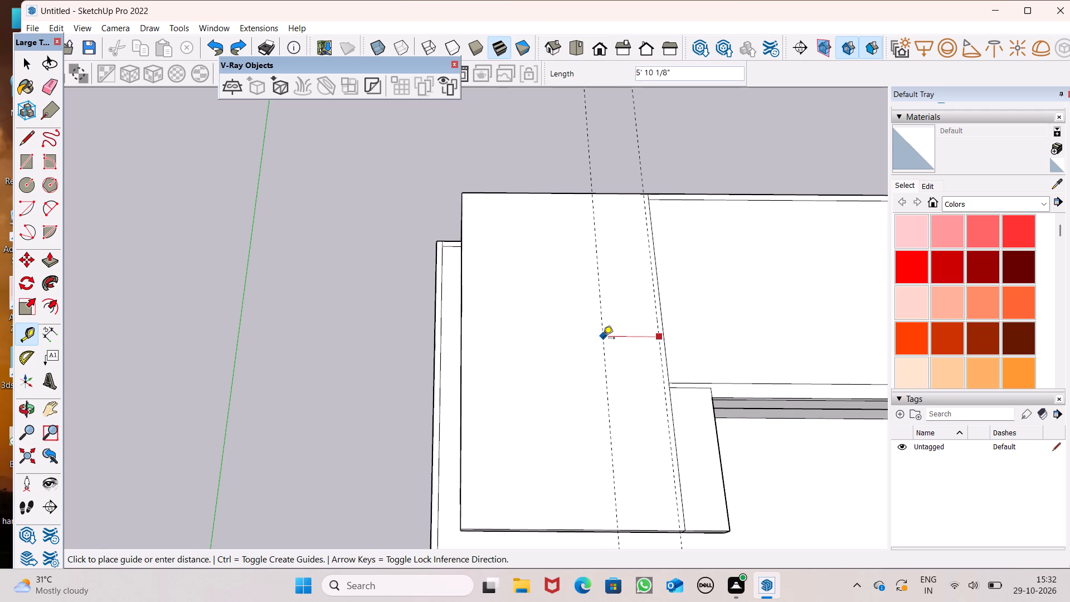
{"action": "left_click", "coordinate": [603, 339]}
{"action": "left_click", "coordinate": [606, 338]}
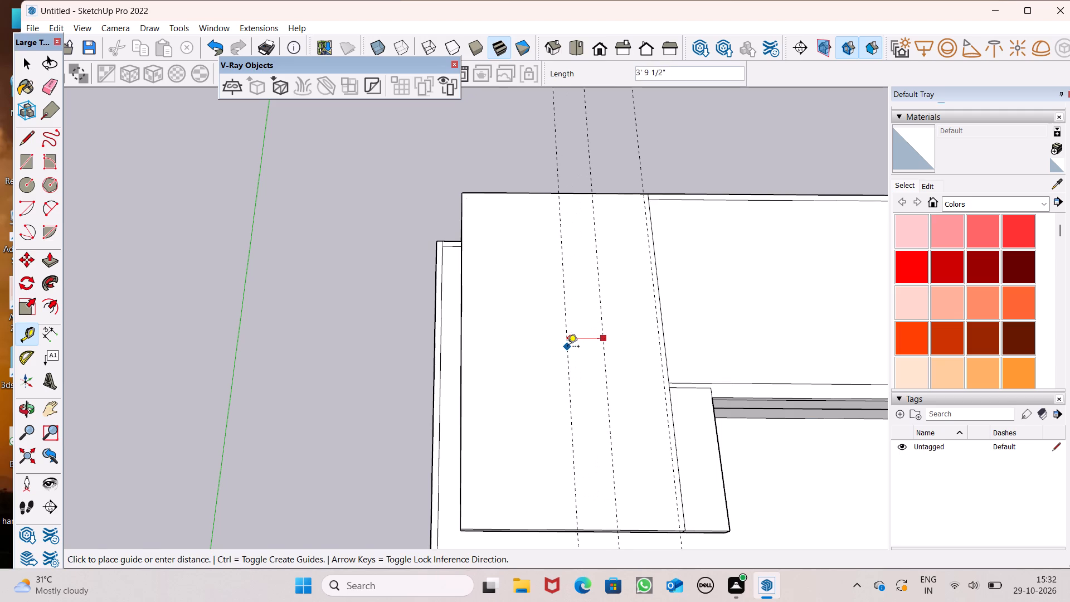
{"action": "type", "text": "6\""}
{"action": "key", "text": "Return"}
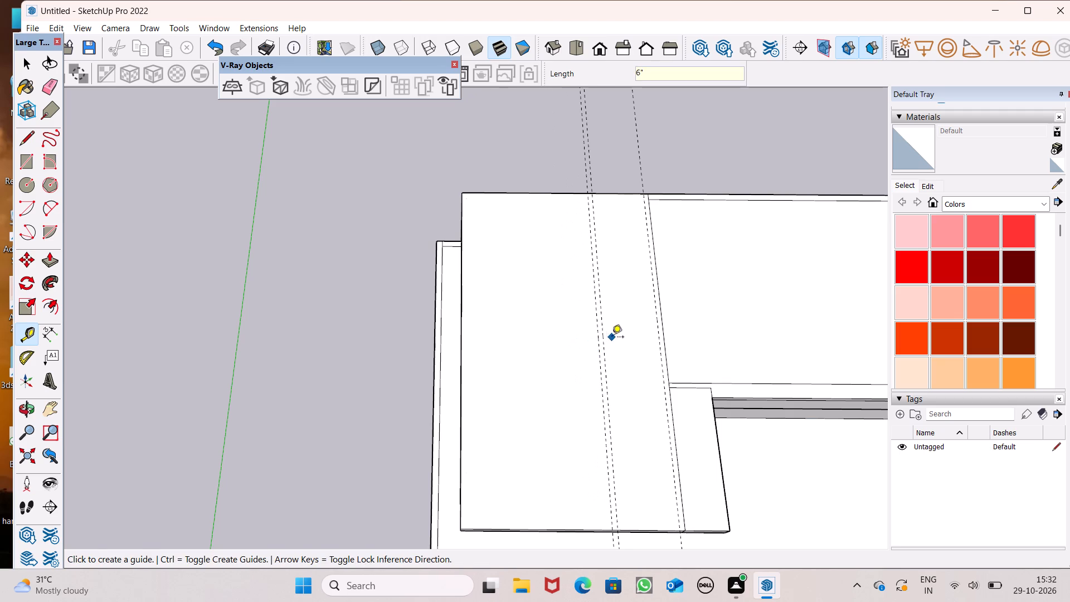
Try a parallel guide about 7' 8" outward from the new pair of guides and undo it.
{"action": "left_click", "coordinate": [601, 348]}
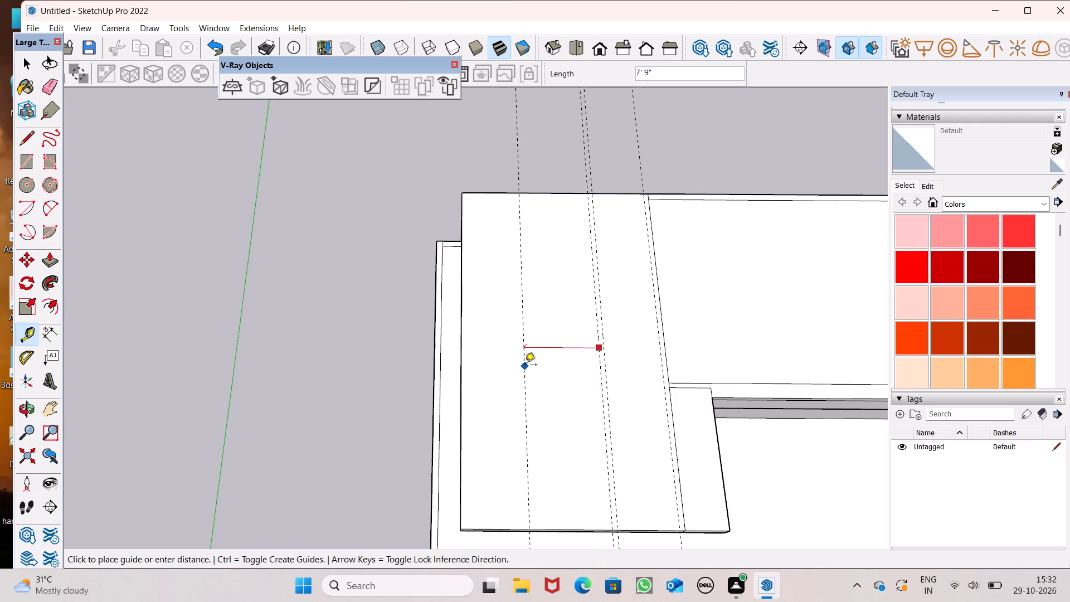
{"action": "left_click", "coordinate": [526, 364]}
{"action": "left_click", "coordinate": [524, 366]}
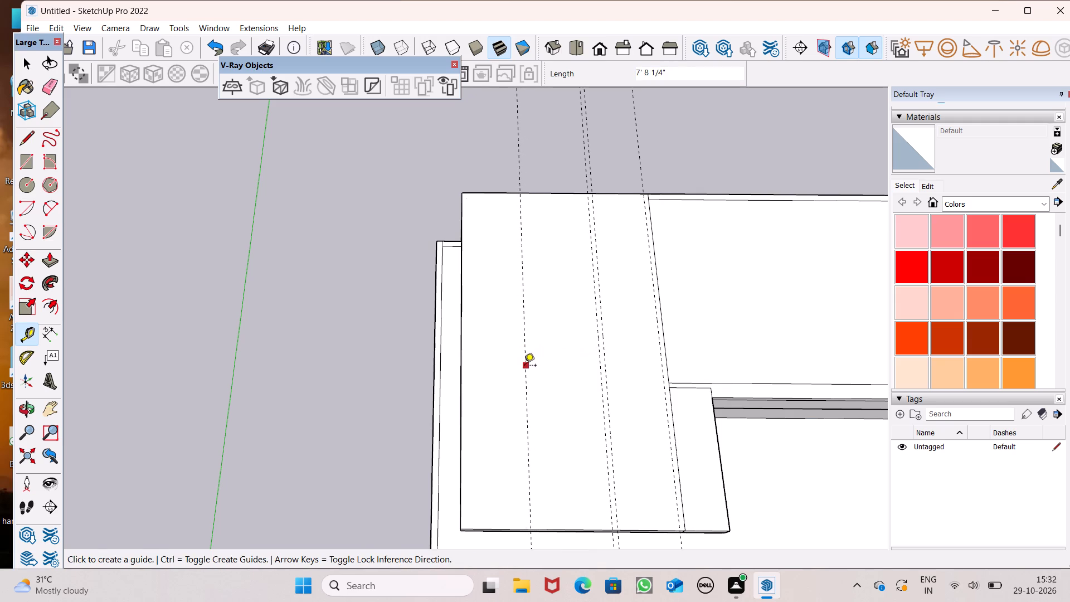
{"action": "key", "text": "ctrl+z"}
Place a parallel guide about 7' 9" outward from the outer guide of the pair, plus another 6" beyond it.
{"action": "left_click", "coordinate": [599, 338]}
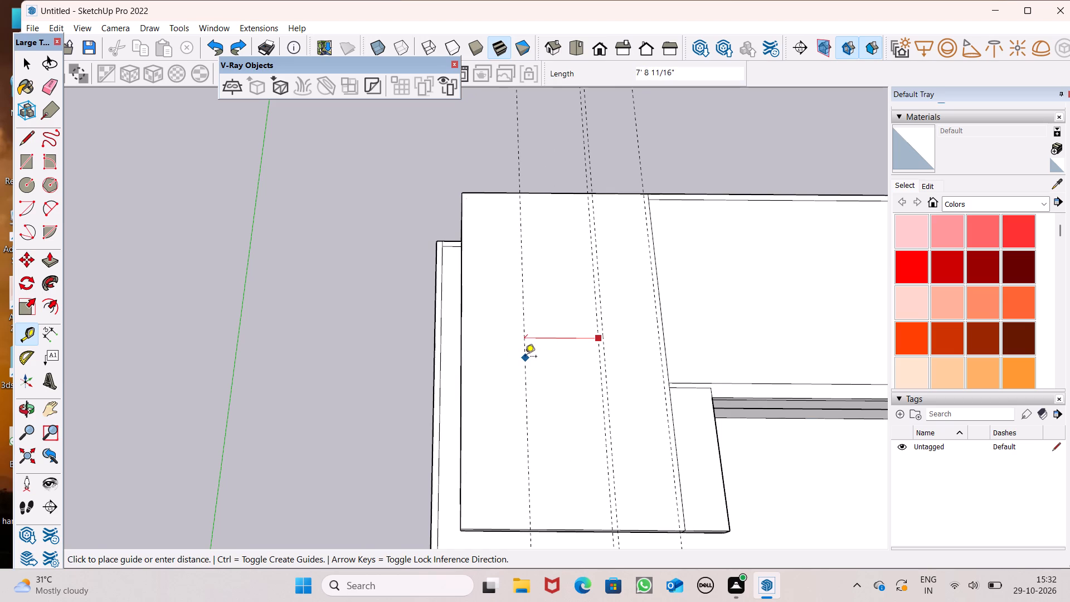
{"action": "left_click", "coordinate": [525, 357]}
{"action": "left_click", "coordinate": [525, 358]}
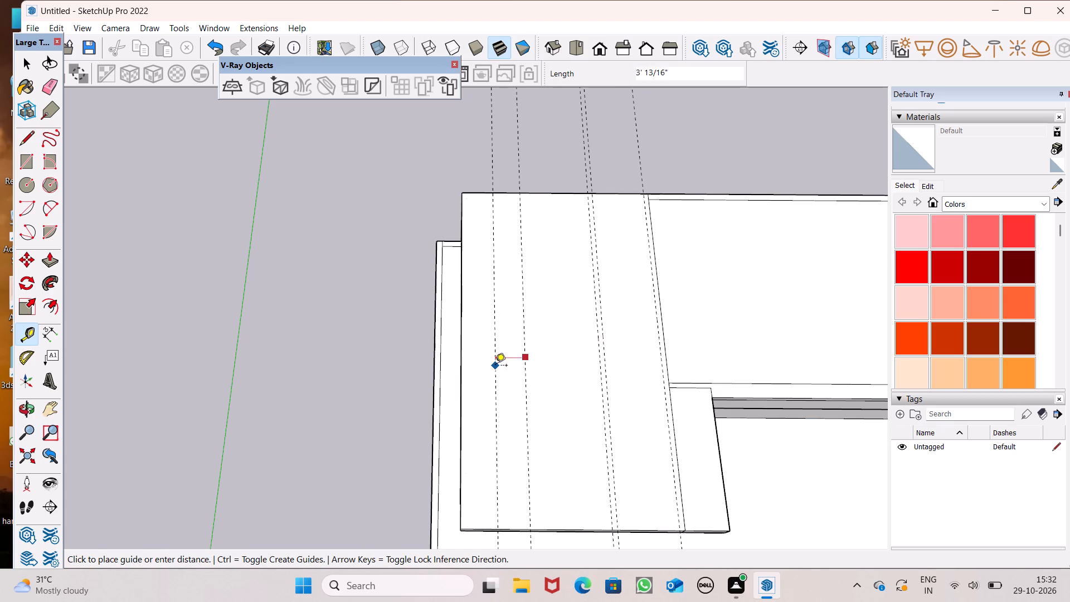
{"action": "type", "text": "6\""}
{"action": "key", "text": "Return"}
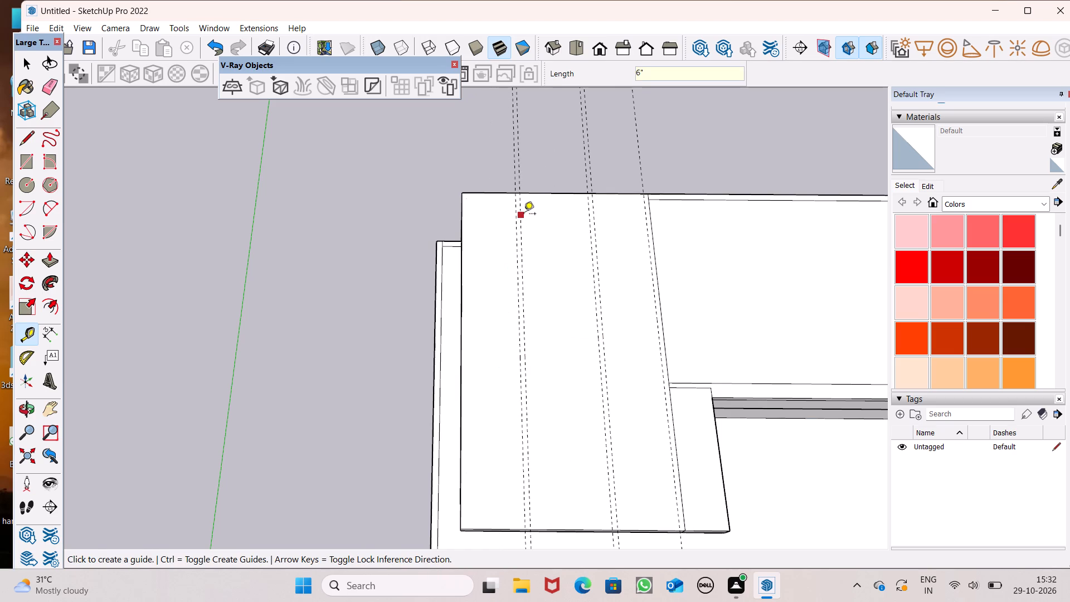
Place a crosswise guide parallel to the first room's far roof edge, about 21' from it, plus another 6" further in.
{"action": "left_click", "coordinate": [544, 194]}
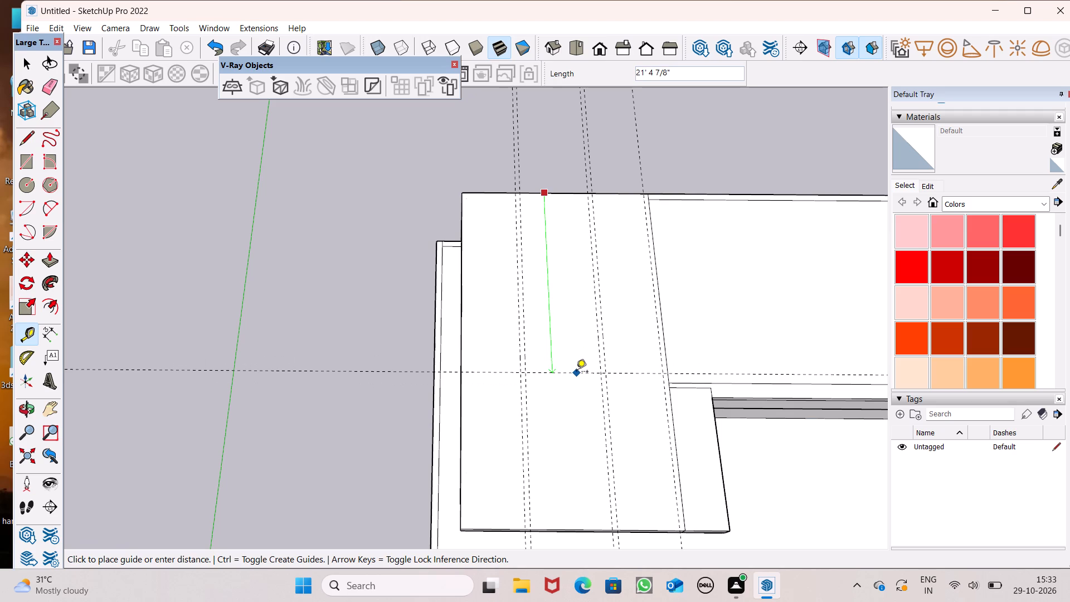
{"action": "left_click", "coordinate": [576, 368]}
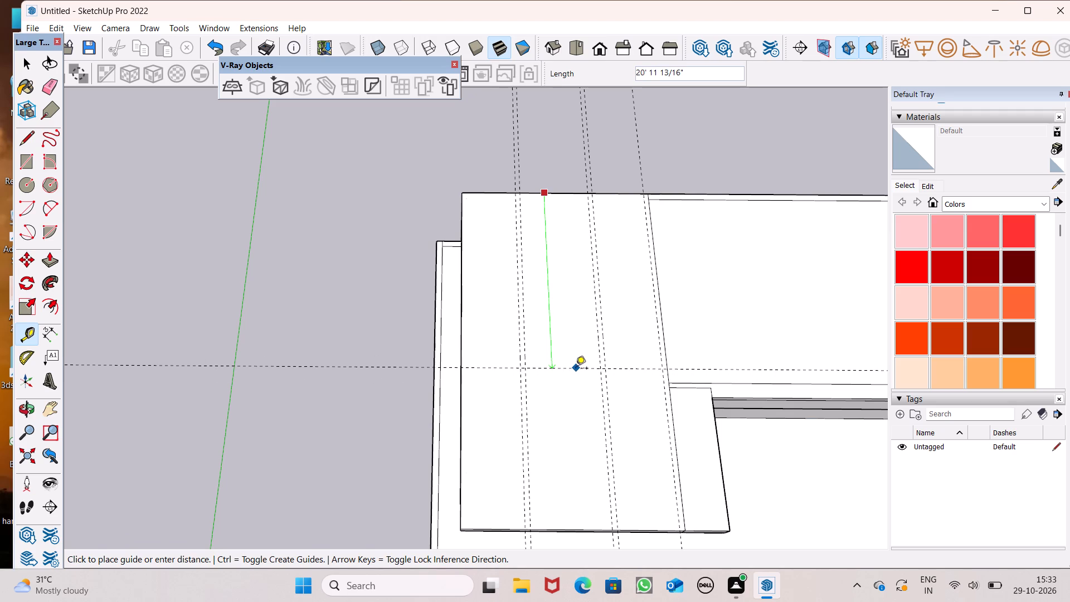
{"action": "left_click", "coordinate": [574, 371]}
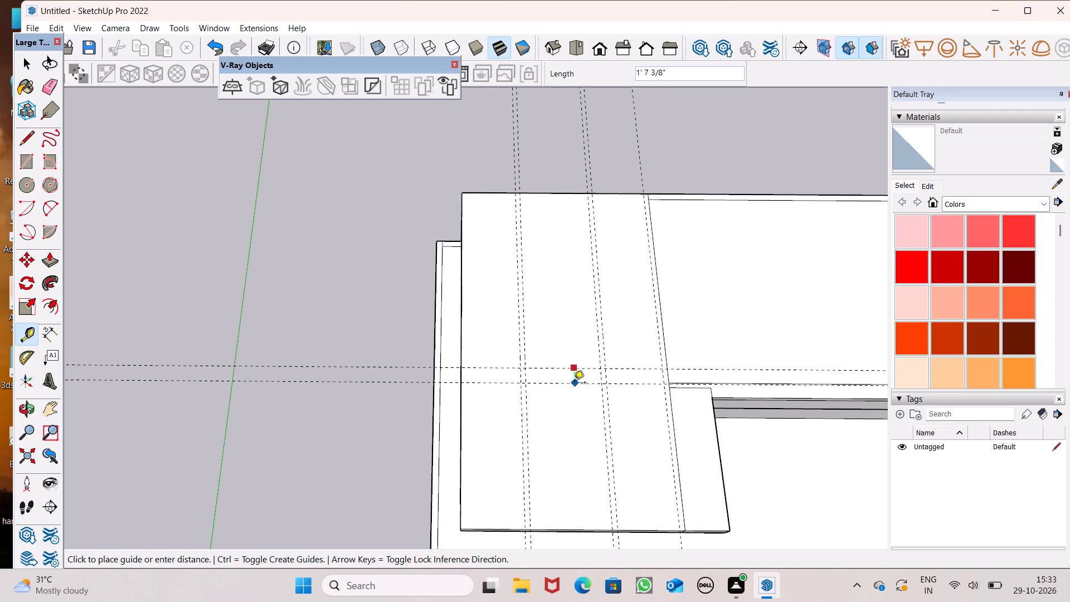
{"action": "type", "text": "6\""}
{"action": "key", "text": "Return"}
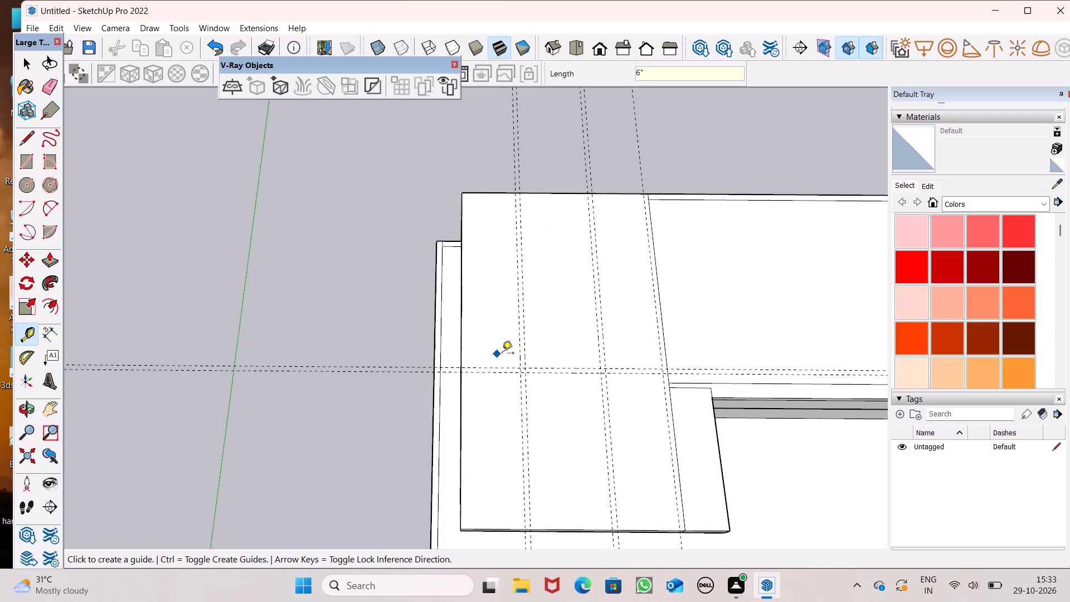
Place a crosswise guide about 2' back toward the far roof edge from the crosswise pair, plus another 6" beyond it.
{"action": "left_click", "coordinate": [488, 367]}
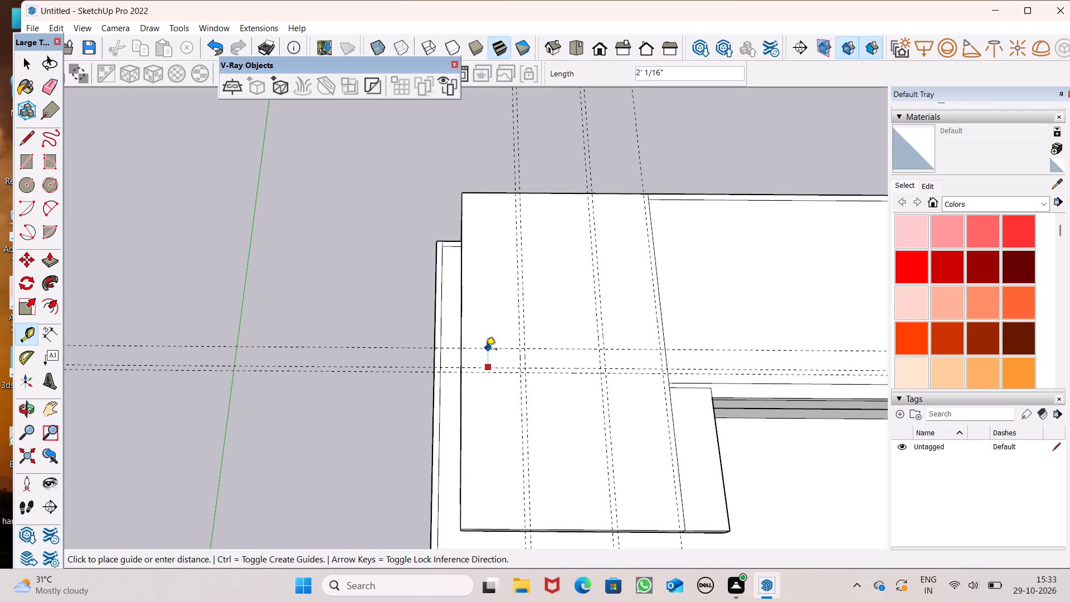
{"action": "left_click", "coordinate": [485, 350]}
{"action": "left_click", "coordinate": [484, 352]}
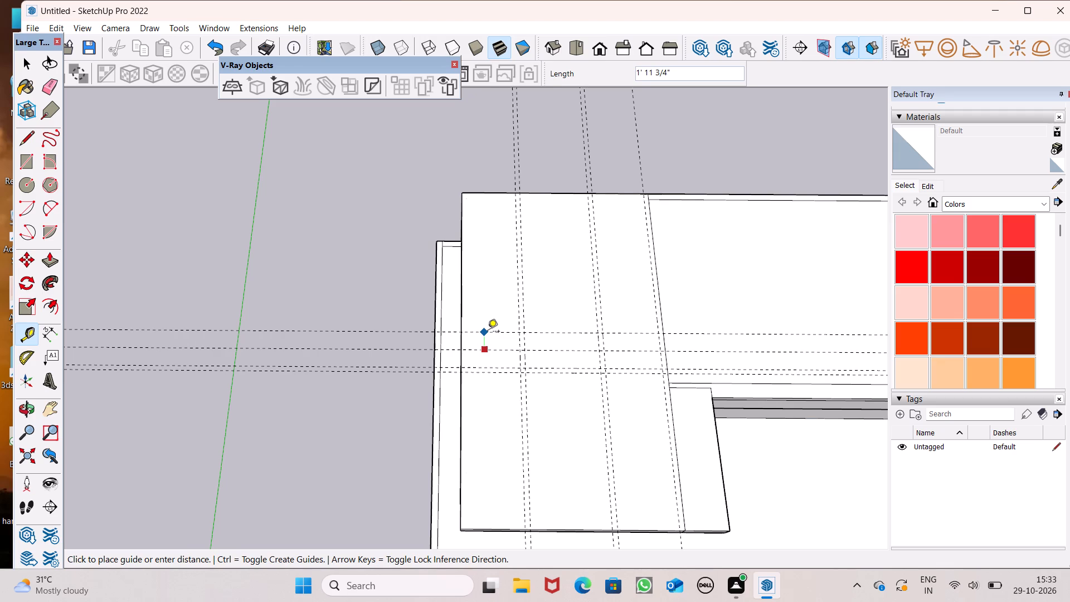
{"action": "type", "text": "6\""}
{"action": "key", "text": "Return"}
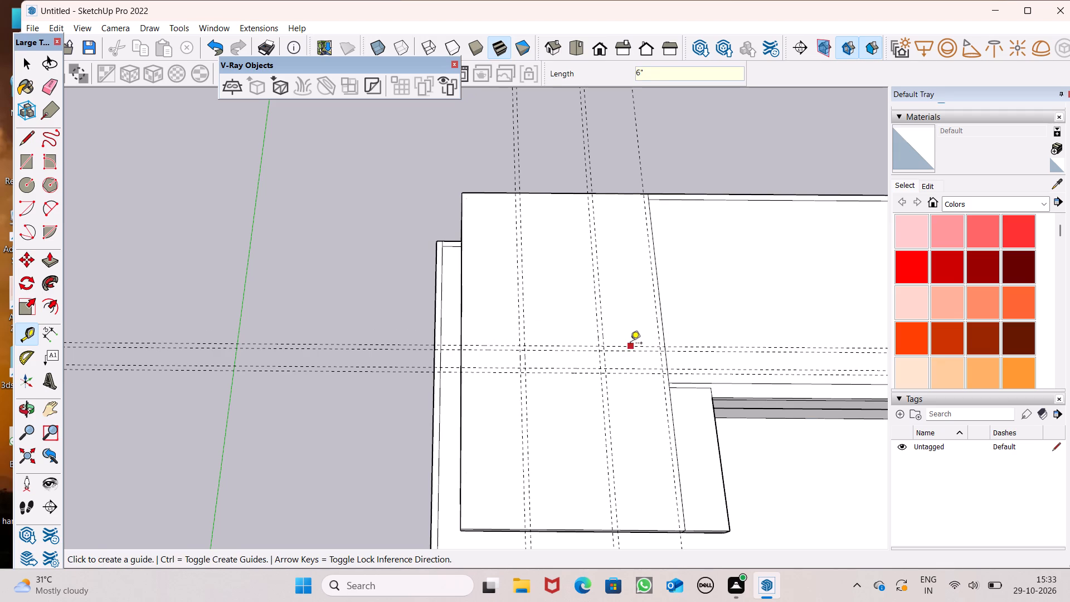
Draw two rectangles, each 6" by about 21' 6", between the lengthwise guide pairs from the far roof edge to the furthest crosswise guide.
{"action": "key", "text": "space"}
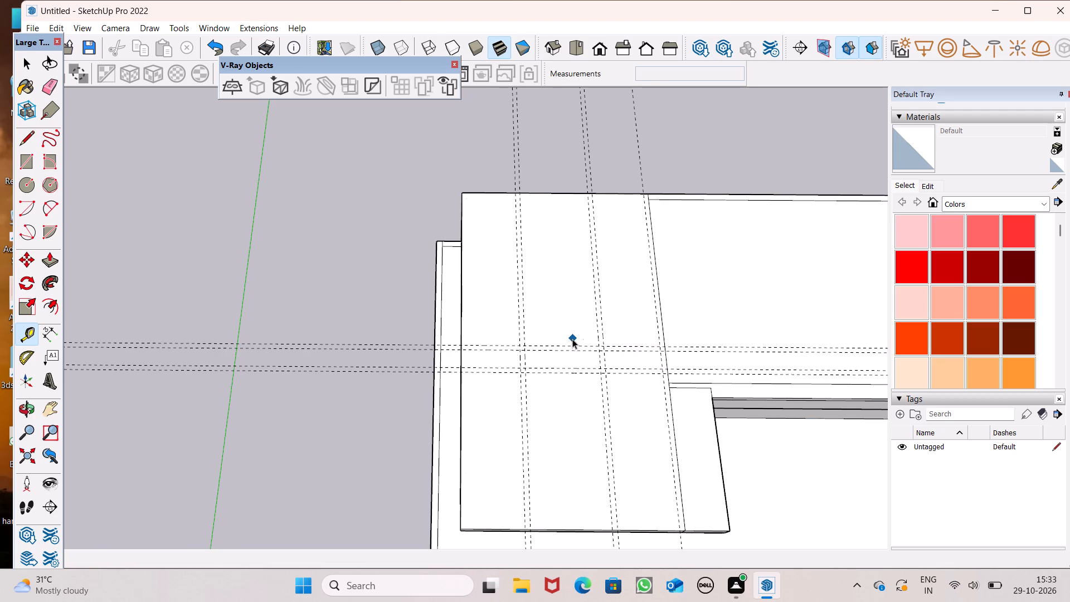
{"action": "left_click", "coordinate": [20, 155]}
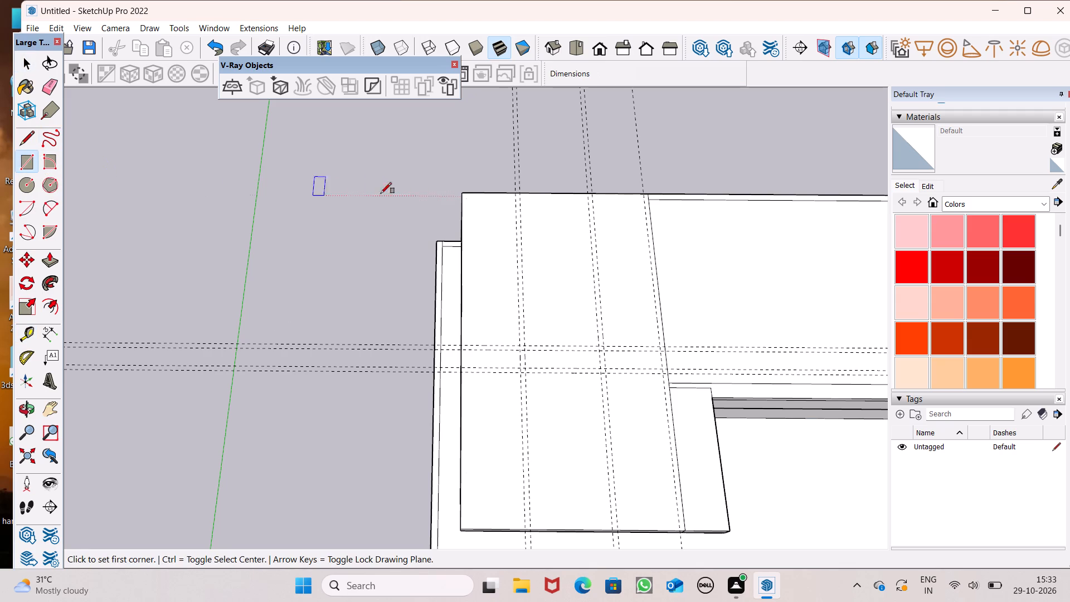
{"action": "scroll", "coordinate": [521, 201], "scroll_direction": "up", "scroll_amount": 4}
{"action": "left_click", "coordinate": [518, 188]}
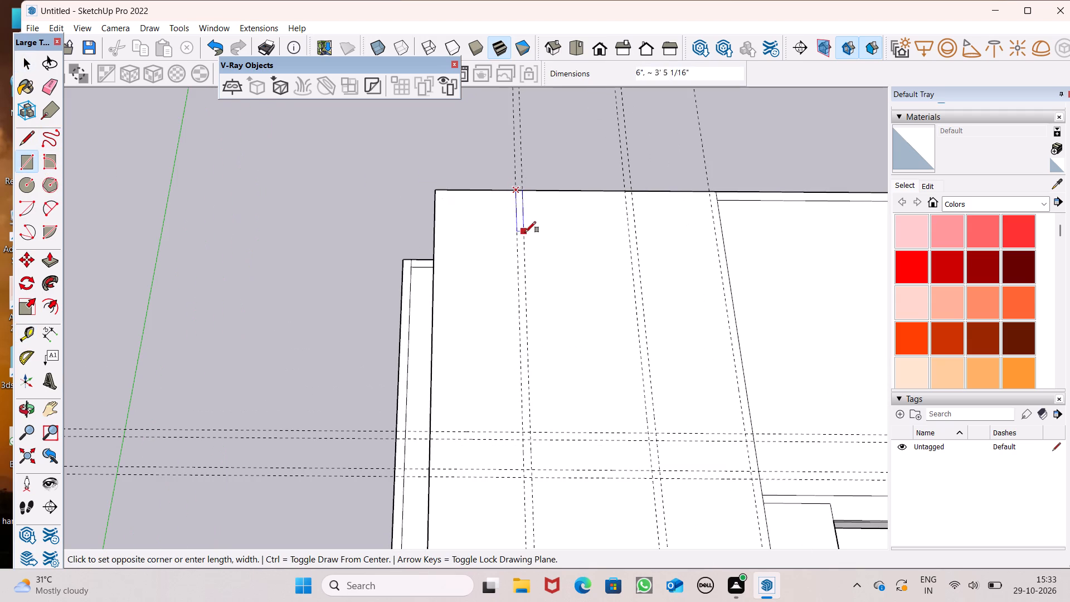
{"action": "scroll", "coordinate": [525, 235], "scroll_direction": "down", "scroll_amount": 2}
{"action": "scroll", "coordinate": [538, 401], "scroll_direction": "up", "scroll_amount": 3}
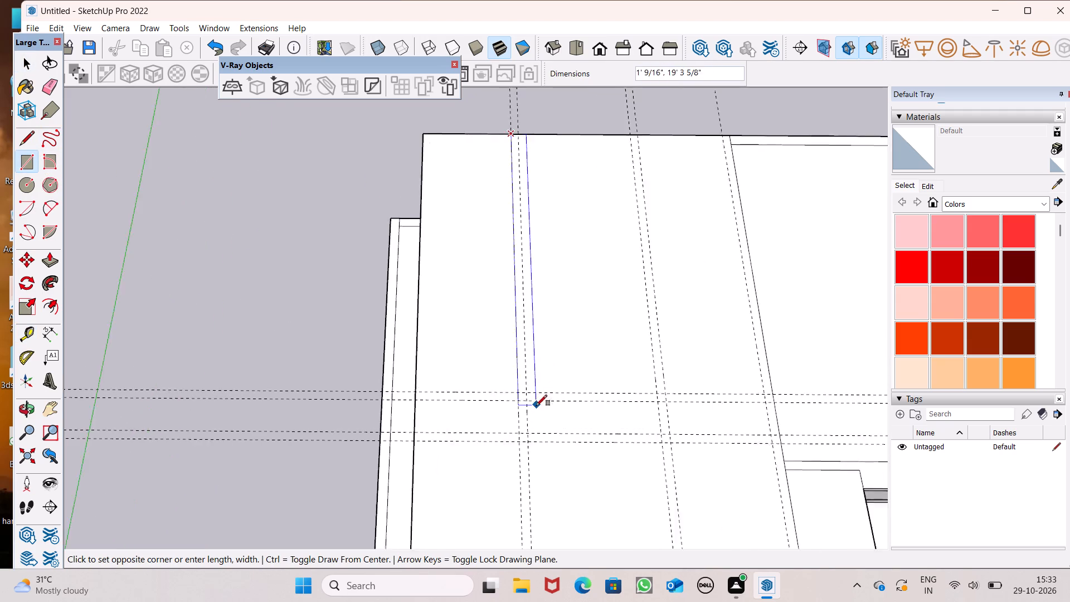
{"action": "scroll", "coordinate": [536, 406], "scroll_direction": "up", "scroll_amount": 2}
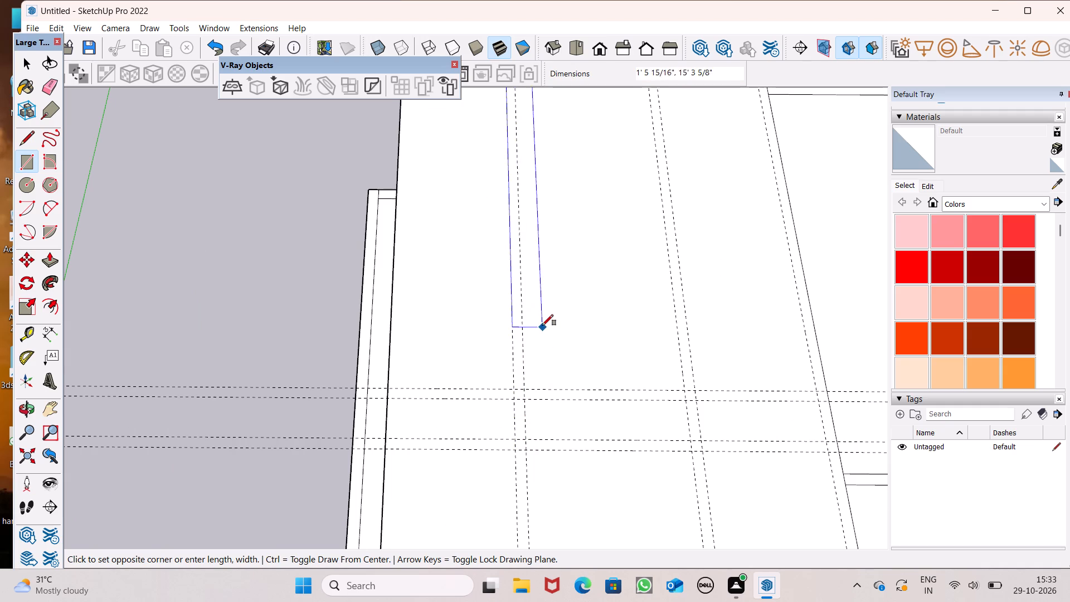
{"action": "scroll", "coordinate": [542, 326], "scroll_direction": "down", "scroll_amount": 2}
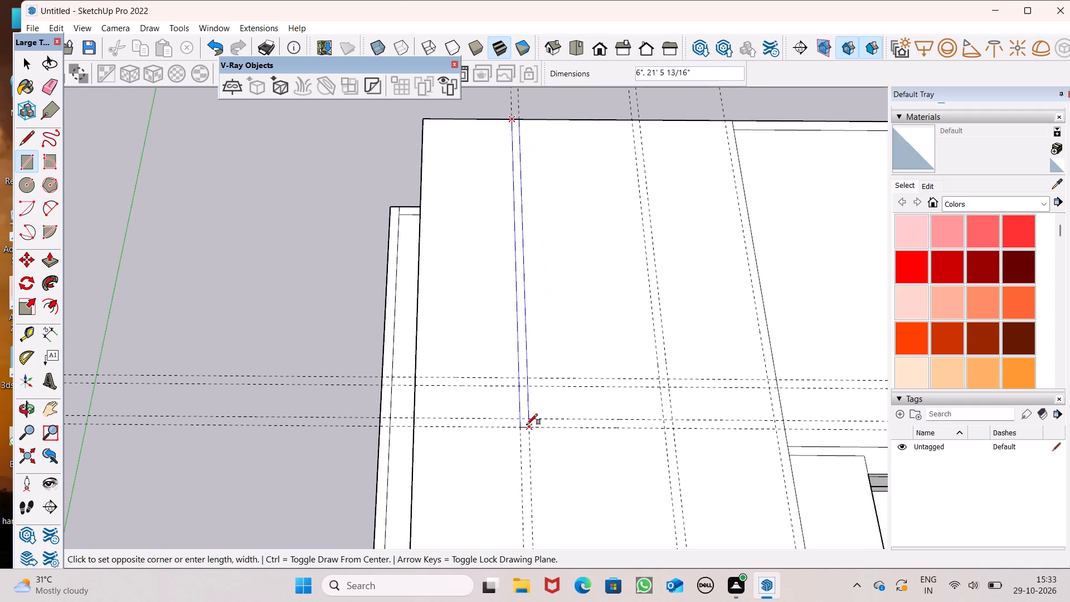
{"action": "left_click", "coordinate": [529, 428]}
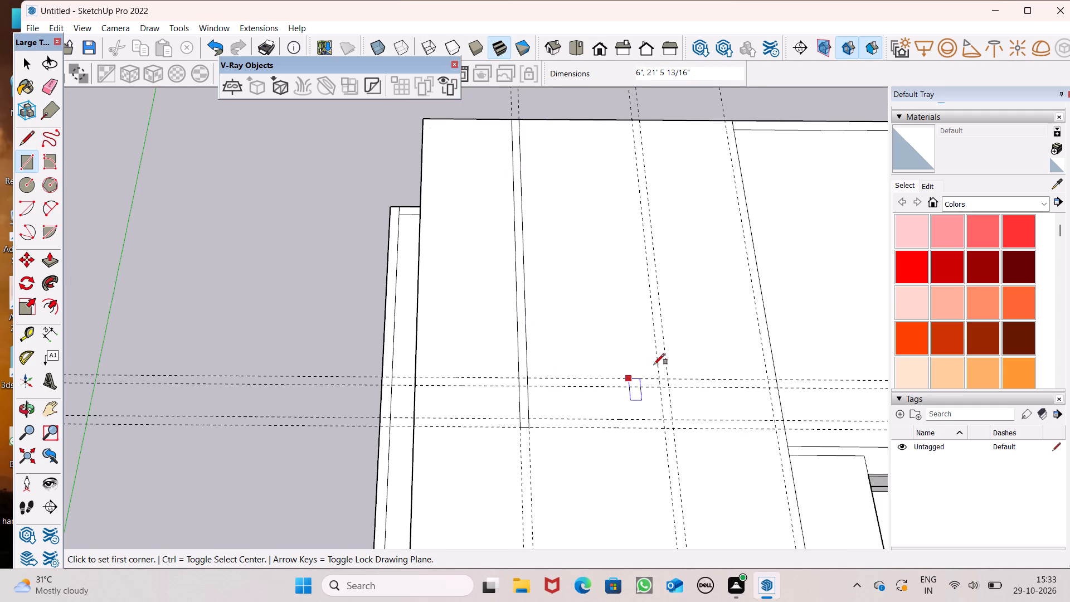
{"action": "left_click_drag", "start_coordinate": [632, 118], "coordinate": [641, 124]}
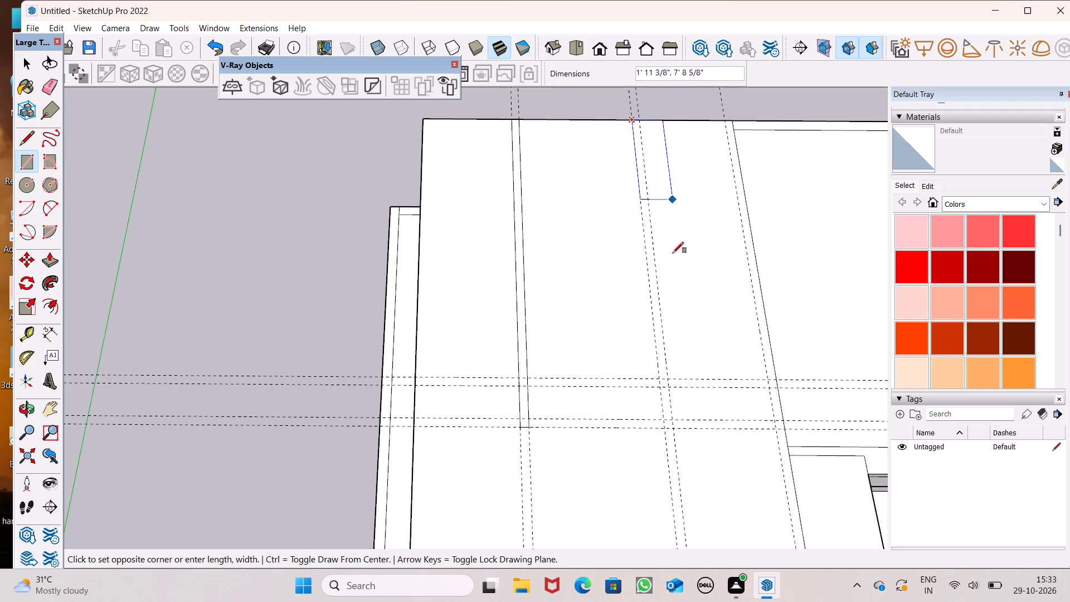
{"action": "left_click", "coordinate": [674, 428]}
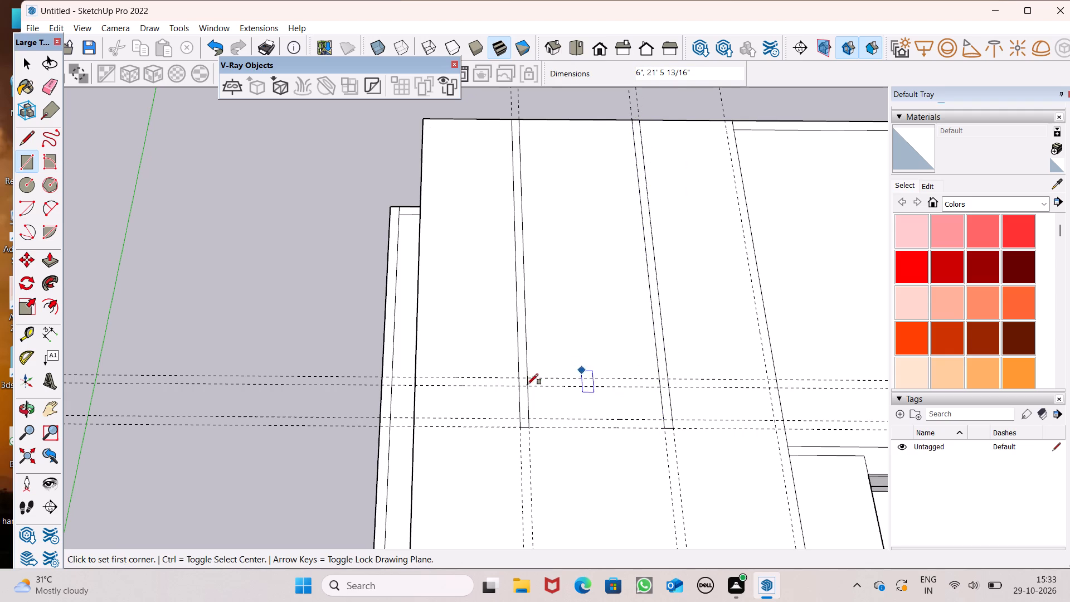
Draw a 6" by about 8' 9" rectangle joining the inner ends of the two long strips along the crosswise guides.
{"action": "left_click", "coordinate": [521, 414]}
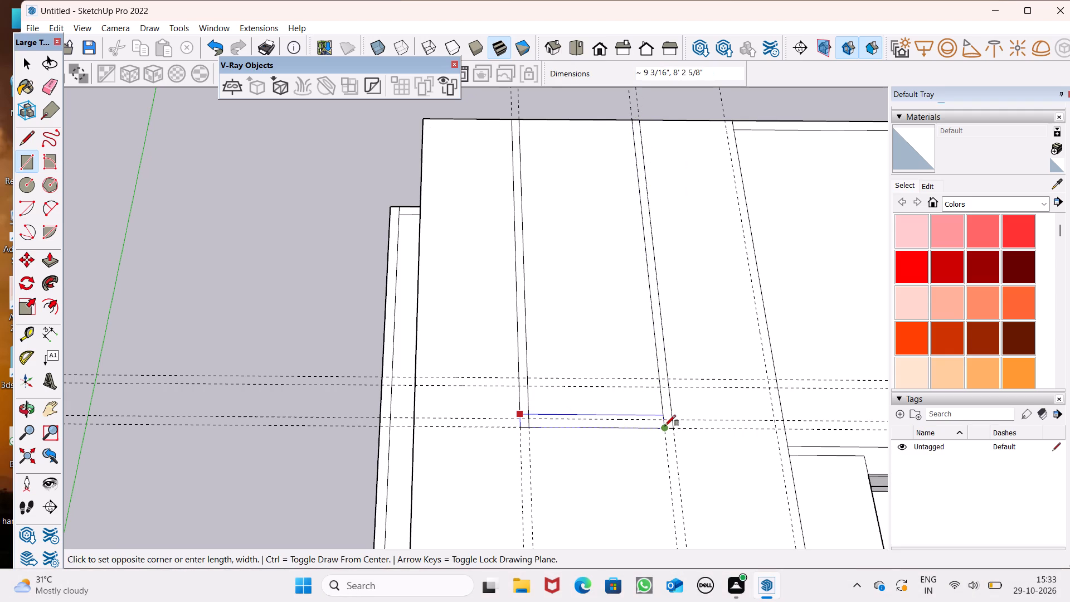
{"action": "key", "text": "space"}
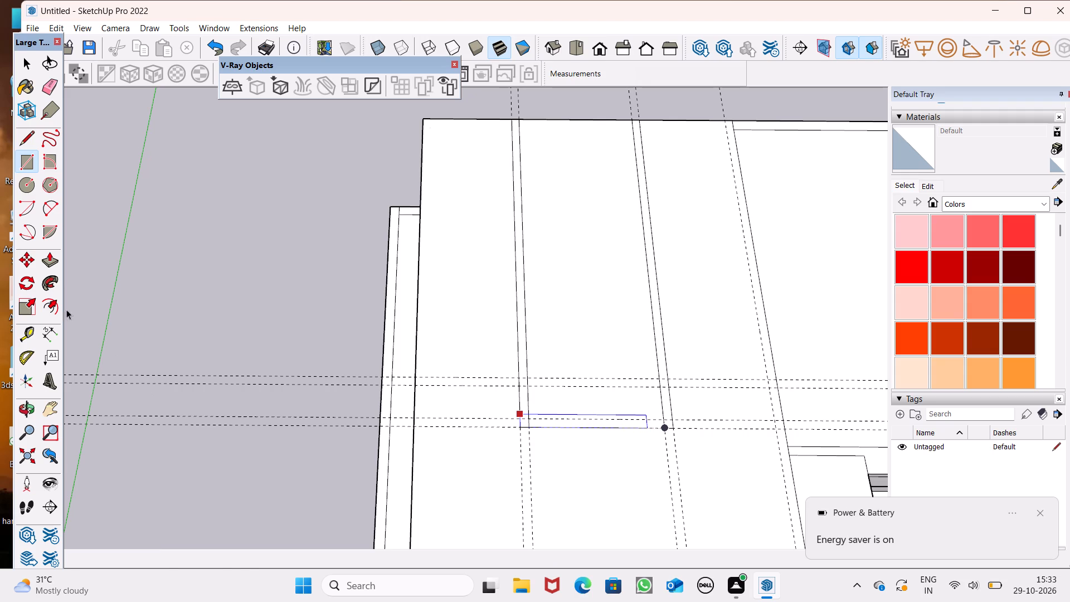
{"action": "left_click", "coordinate": [32, 165]}
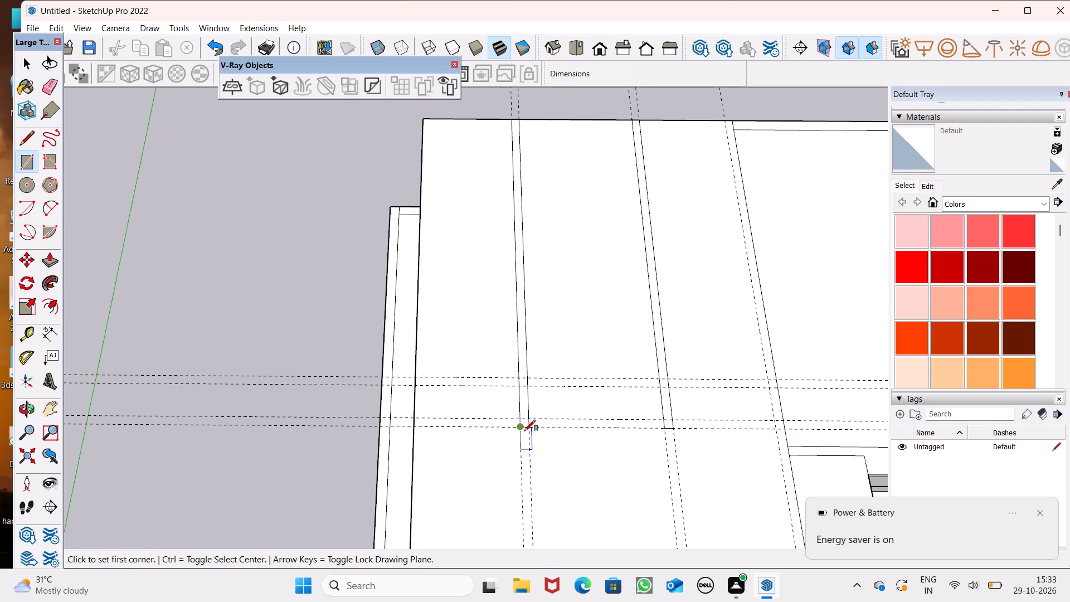
{"action": "left_click", "coordinate": [522, 417]}
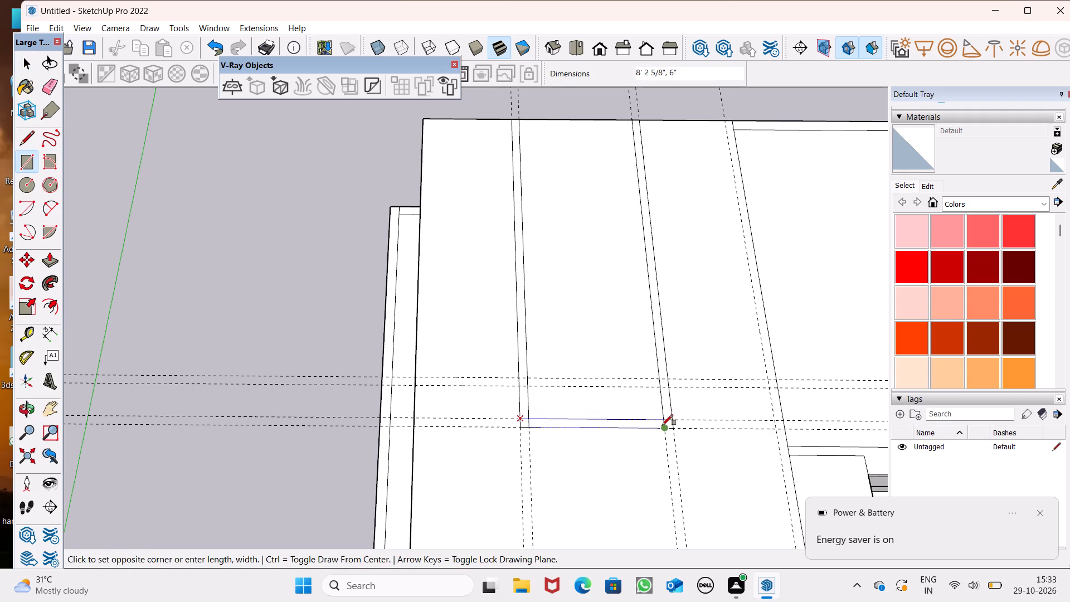
{"action": "left_click", "coordinate": [675, 429]}
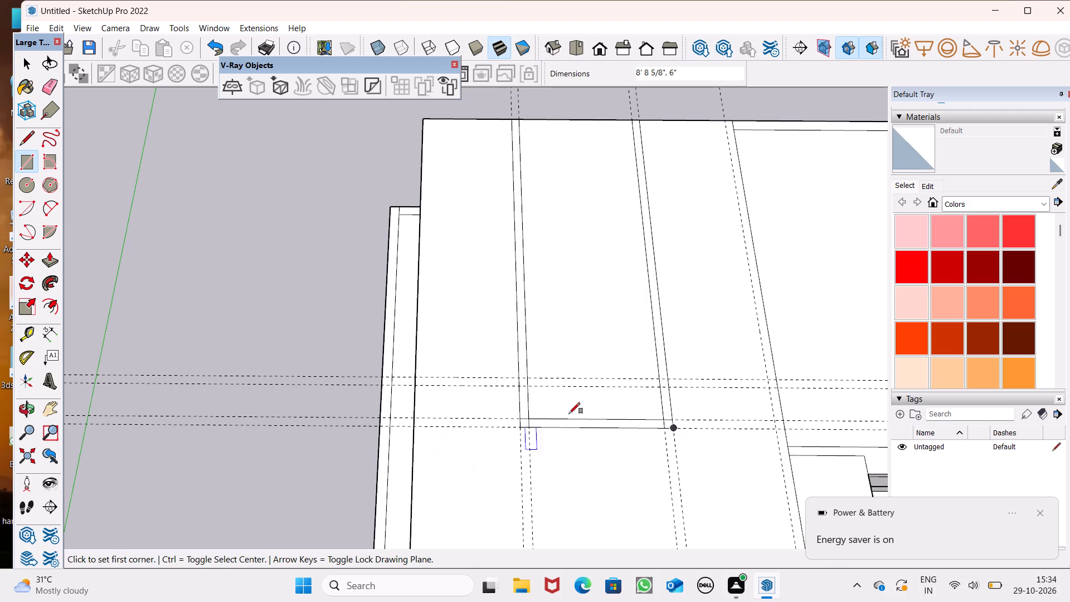
Draw a line about 19' long on the guide near the dividing line, from the far roof edge to the second crosswise guide.
{"action": "left_click", "coordinate": [25, 141]}
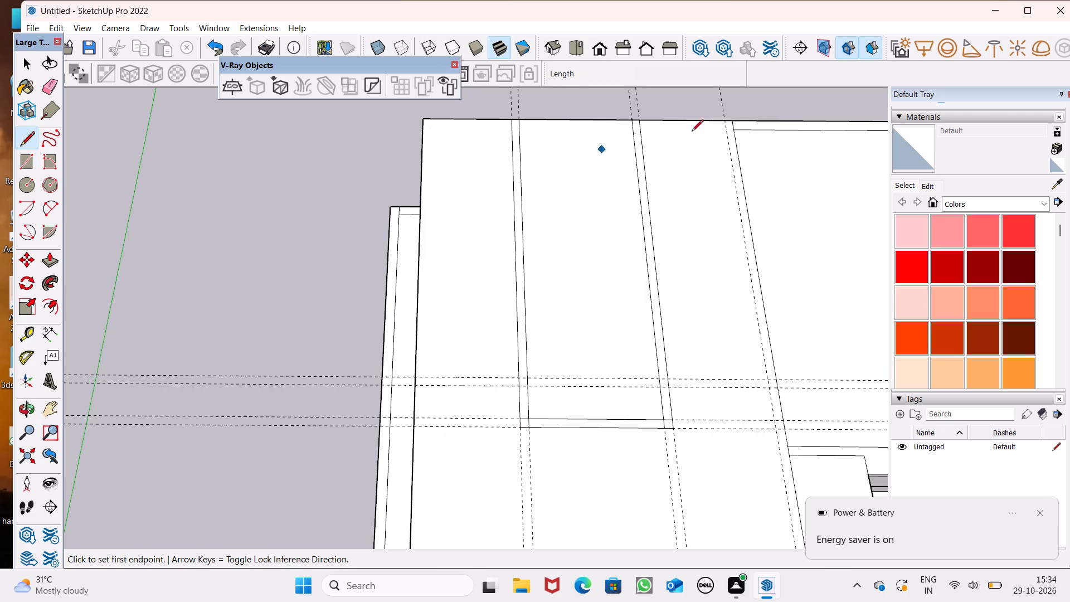
{"action": "left_click", "coordinate": [722, 123]}
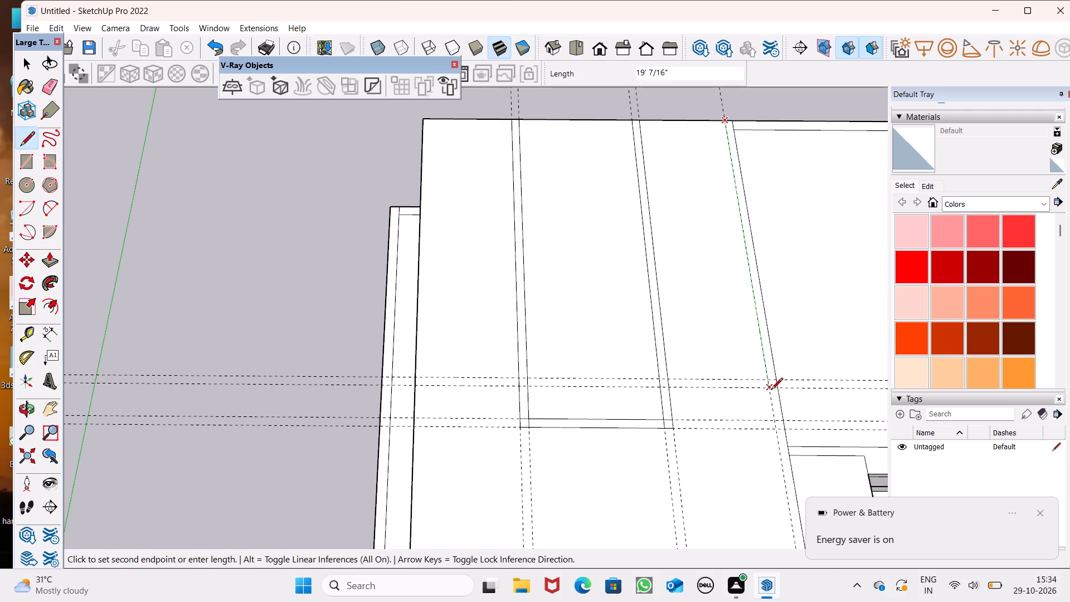
{"action": "left_click", "coordinate": [771, 390]}
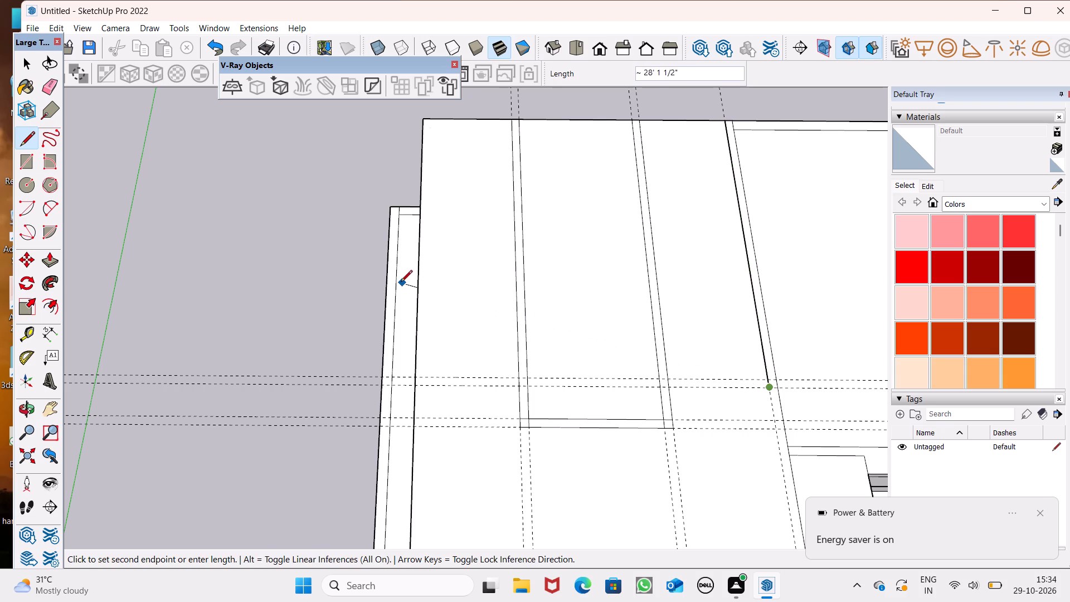
{"action": "key", "text": "space"}
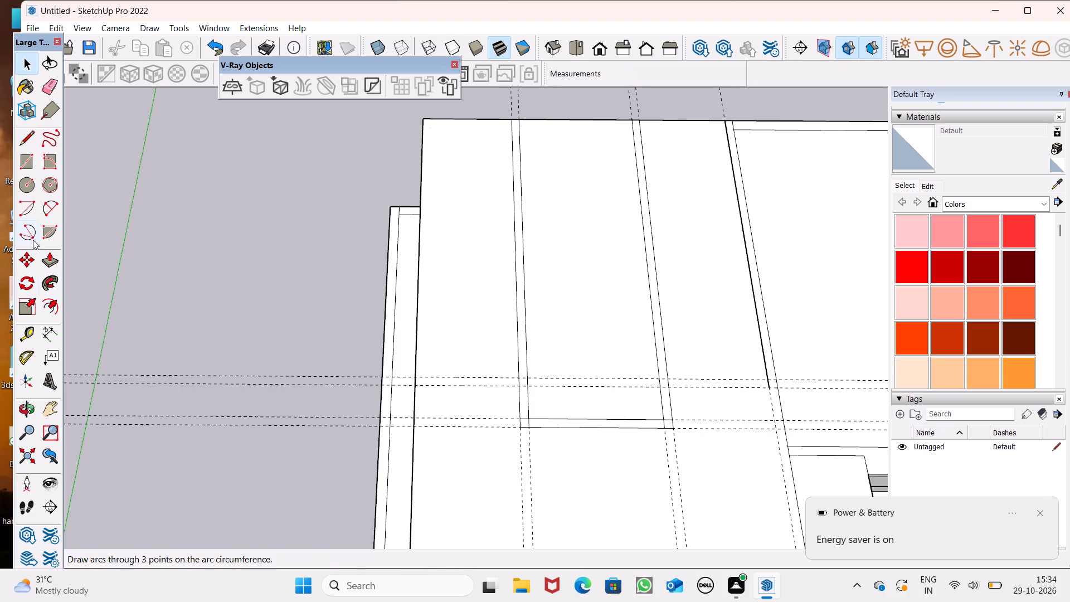
Draw two 6" wide rectangles in the far crosswise guide pair, linking the long strips to the dividing line (about 6' 10") and the outer roof edge.
{"action": "left_click", "coordinate": [30, 166]}
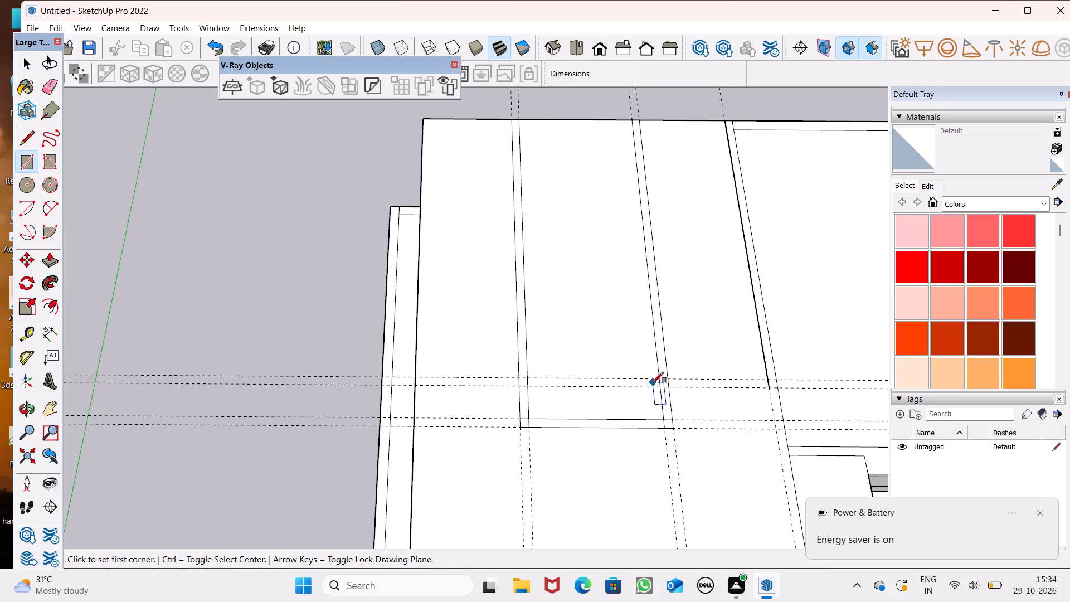
{"action": "left_click", "coordinate": [659, 375]}
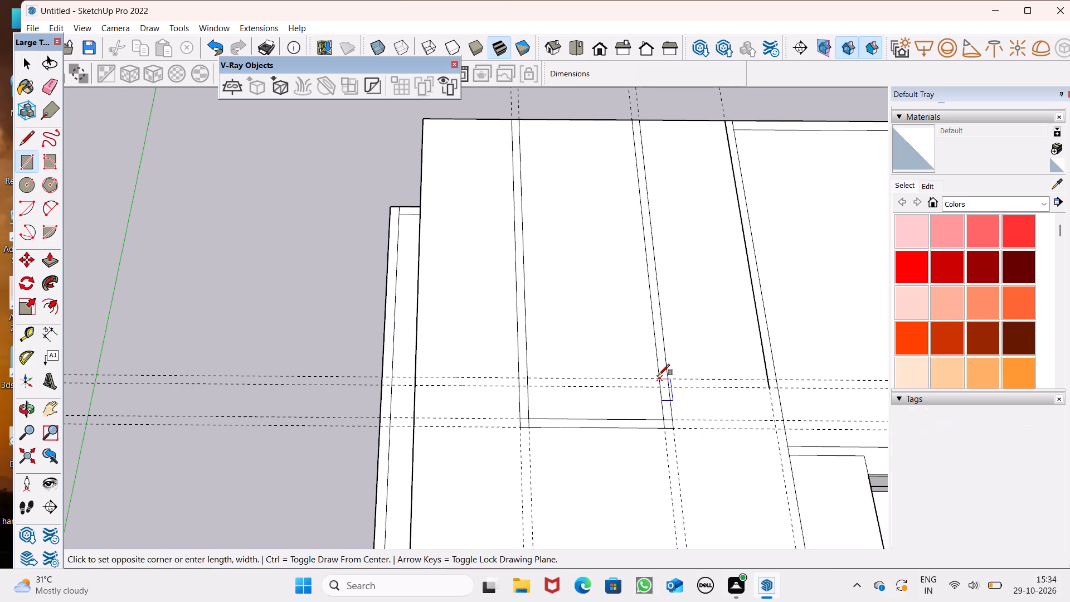
{"action": "left_click", "coordinate": [778, 387]}
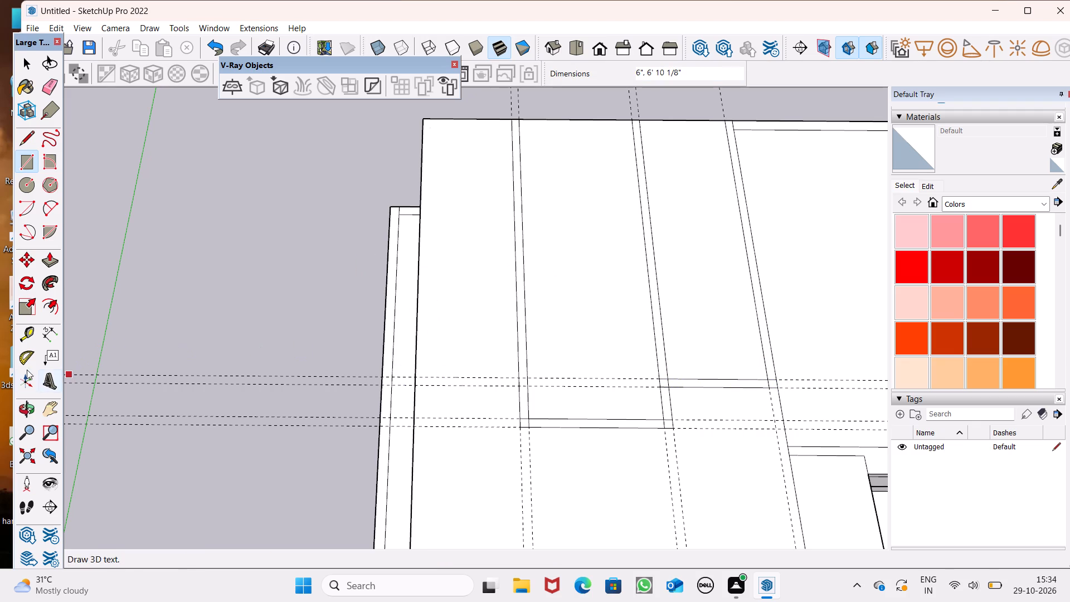
{"action": "scroll", "coordinate": [424, 370], "scroll_direction": "up", "scroll_amount": 4}
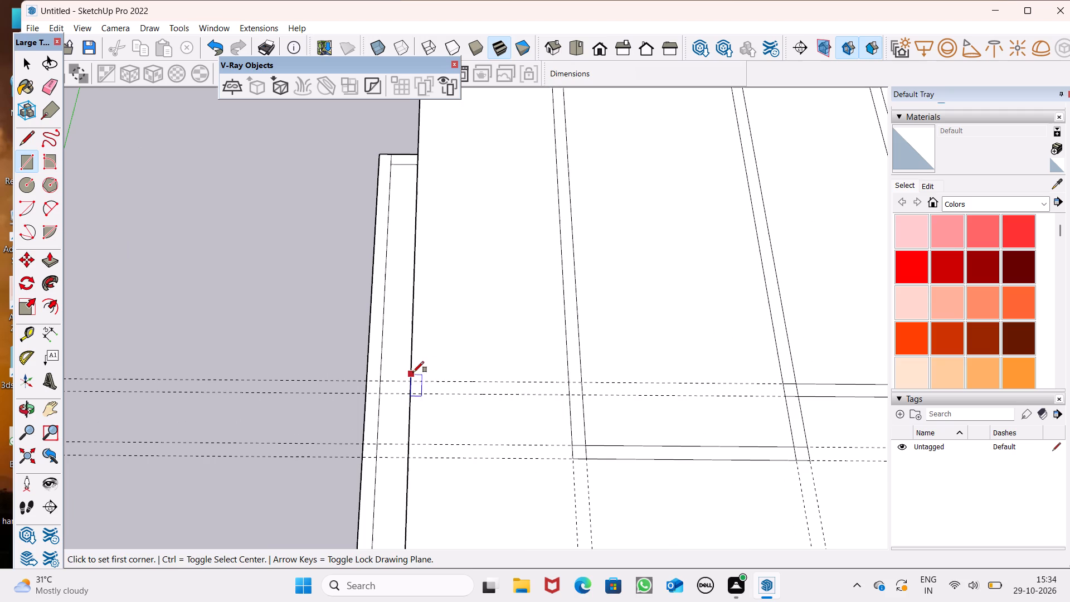
{"action": "left_click", "coordinate": [414, 381]}
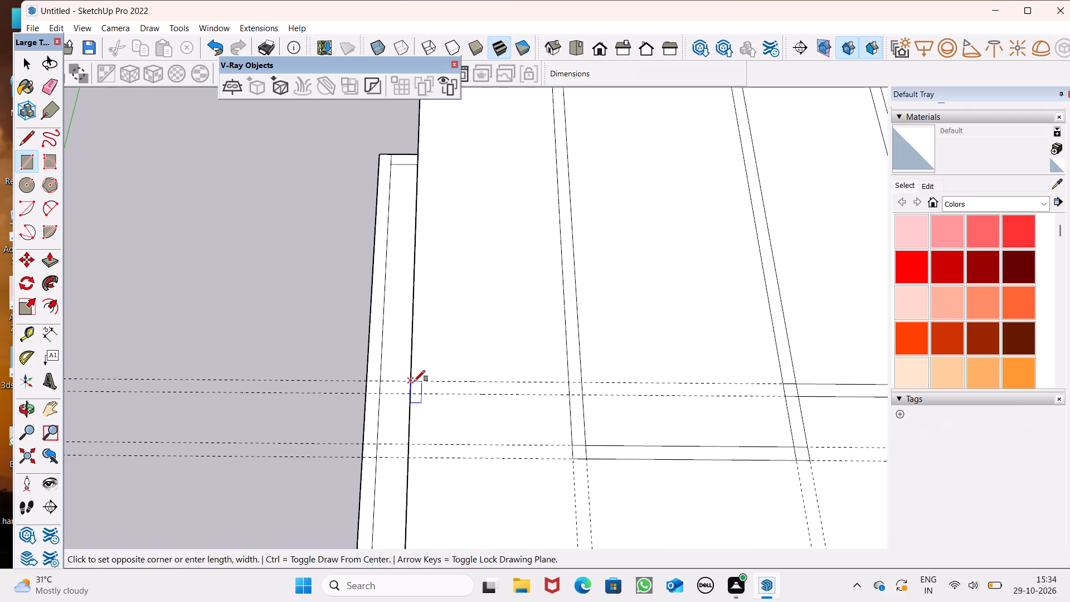
{"action": "left_click", "coordinate": [583, 396]}
{"action": "scroll", "coordinate": [393, 310], "scroll_direction": "down", "scroll_amount": 2}
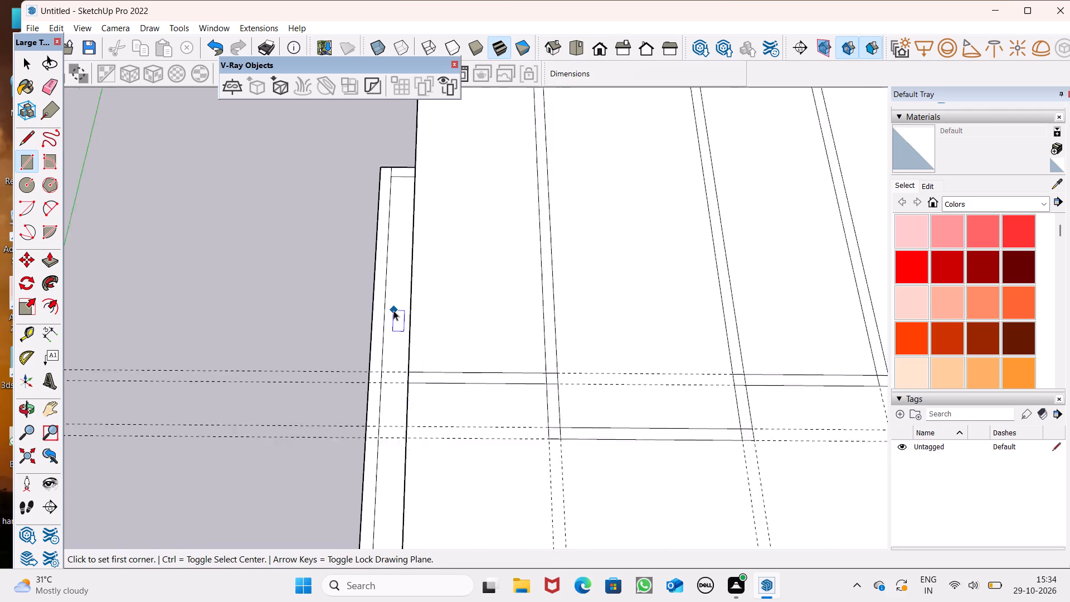
{"action": "key", "text": "space"}
Erase the four crosswise guides and the four lengthwise guides running along the two long strips.
{"action": "scroll", "coordinate": [393, 310], "scroll_direction": "down", "scroll_amount": 5}
{"action": "left_click", "coordinate": [51, 90]}
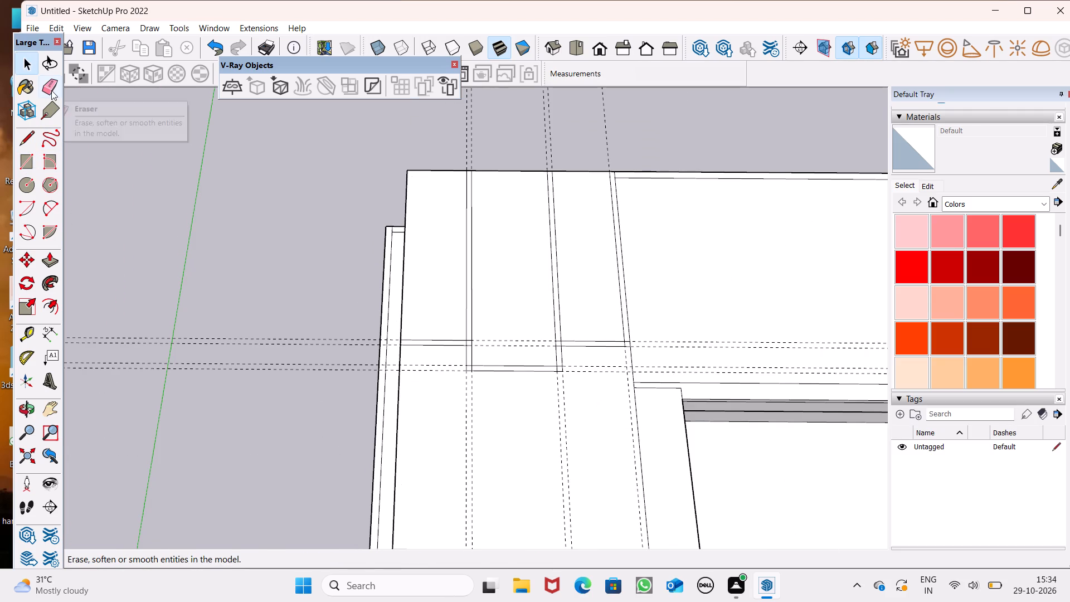
{"action": "left_click_drag", "start_coordinate": [267, 331], "coordinate": [274, 369]}
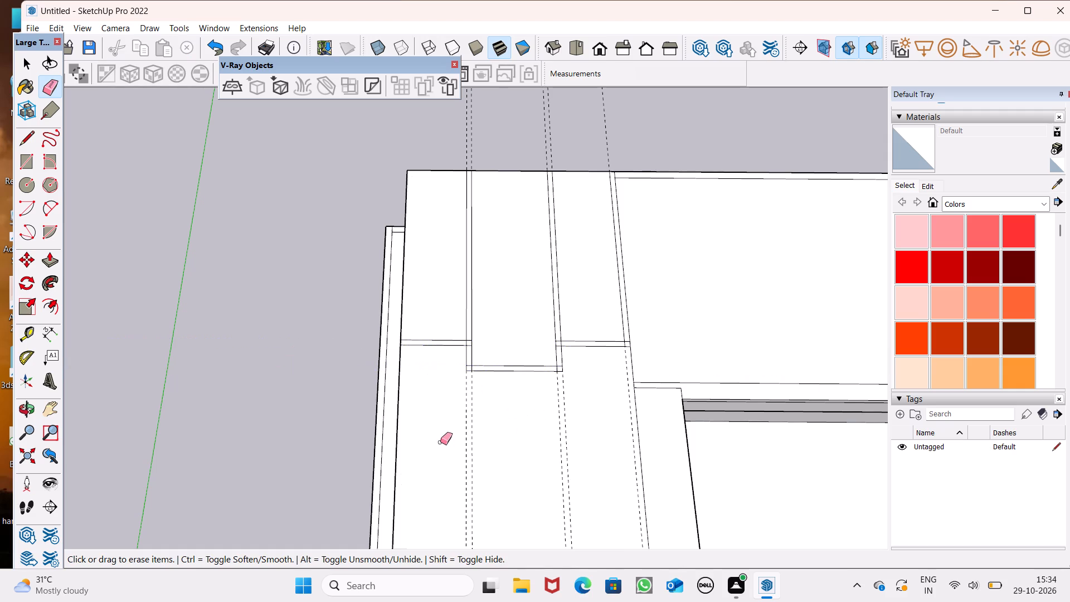
{"action": "left_click_drag", "start_coordinate": [440, 442], "coordinate": [568, 436]}
Erase the overlapping edge pieces inside both corners where the short connecting strip meets the long strips.
{"action": "scroll", "coordinate": [455, 358], "scroll_direction": "up", "scroll_amount": 12}
{"action": "middle_click_drag", "start_coordinate": [455, 365], "coordinate": [455, 370]}
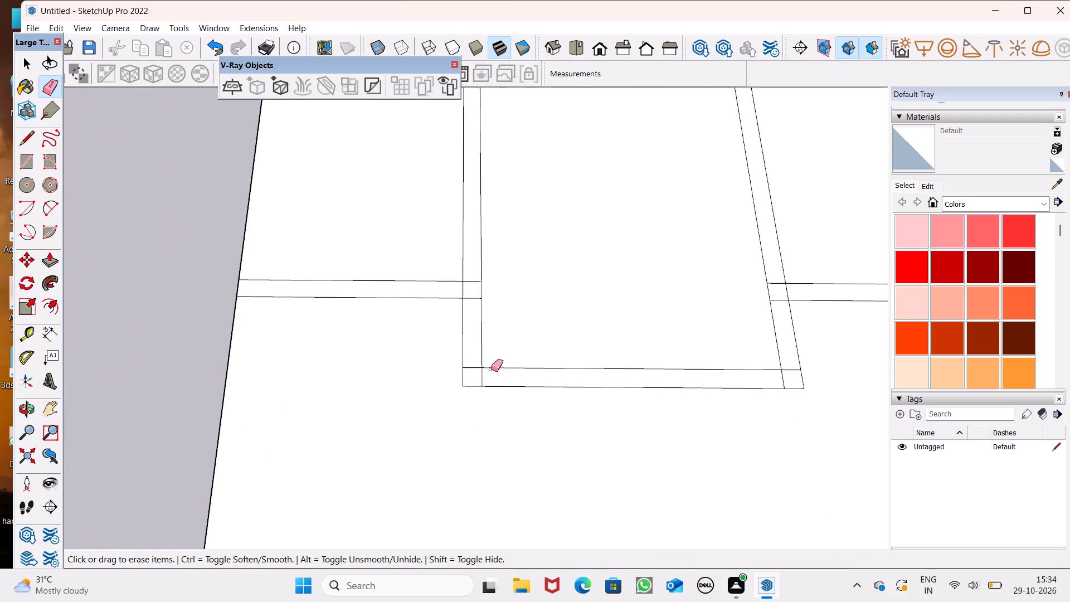
{"action": "left_click_drag", "start_coordinate": [470, 367], "coordinate": [488, 380]}
{"action": "left_click_drag", "start_coordinate": [787, 375], "coordinate": [786, 380]}
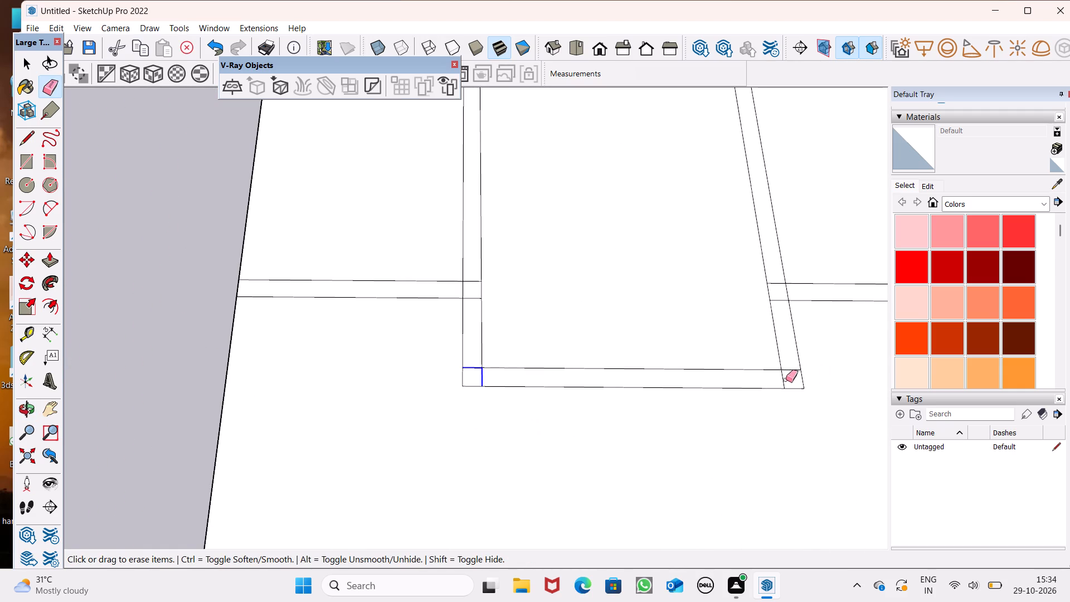
{"action": "left_click_drag", "start_coordinate": [786, 380], "coordinate": [785, 380]}
{"action": "left_click_drag", "start_coordinate": [790, 363], "coordinate": [779, 377]}
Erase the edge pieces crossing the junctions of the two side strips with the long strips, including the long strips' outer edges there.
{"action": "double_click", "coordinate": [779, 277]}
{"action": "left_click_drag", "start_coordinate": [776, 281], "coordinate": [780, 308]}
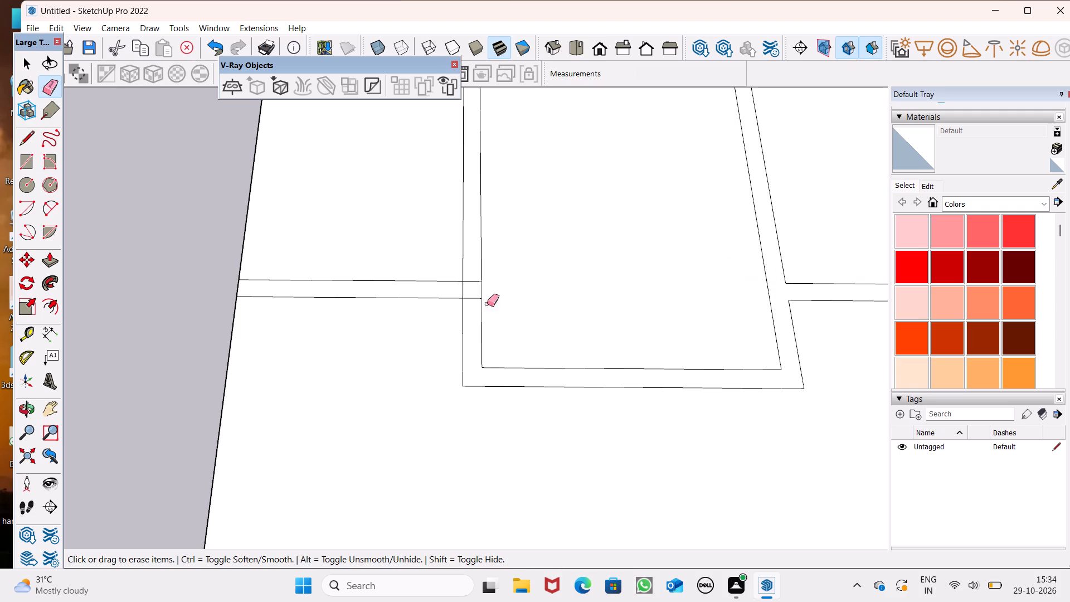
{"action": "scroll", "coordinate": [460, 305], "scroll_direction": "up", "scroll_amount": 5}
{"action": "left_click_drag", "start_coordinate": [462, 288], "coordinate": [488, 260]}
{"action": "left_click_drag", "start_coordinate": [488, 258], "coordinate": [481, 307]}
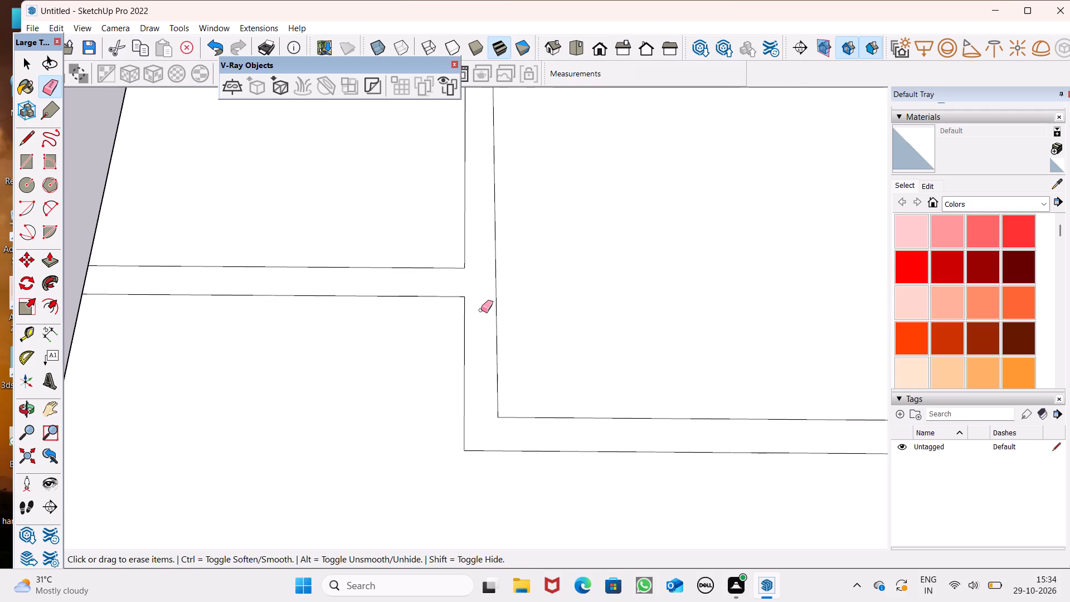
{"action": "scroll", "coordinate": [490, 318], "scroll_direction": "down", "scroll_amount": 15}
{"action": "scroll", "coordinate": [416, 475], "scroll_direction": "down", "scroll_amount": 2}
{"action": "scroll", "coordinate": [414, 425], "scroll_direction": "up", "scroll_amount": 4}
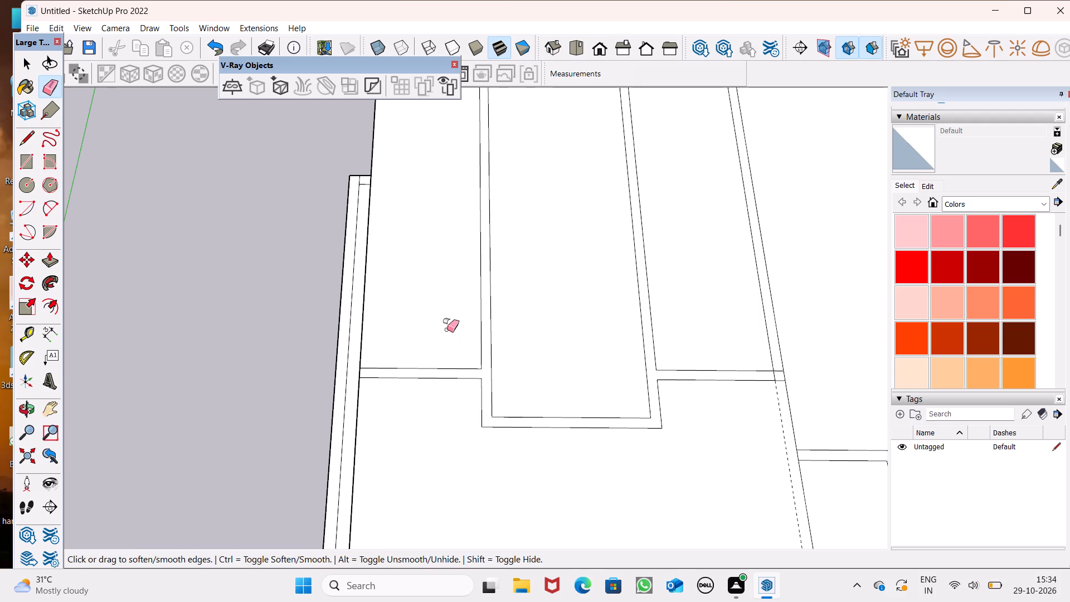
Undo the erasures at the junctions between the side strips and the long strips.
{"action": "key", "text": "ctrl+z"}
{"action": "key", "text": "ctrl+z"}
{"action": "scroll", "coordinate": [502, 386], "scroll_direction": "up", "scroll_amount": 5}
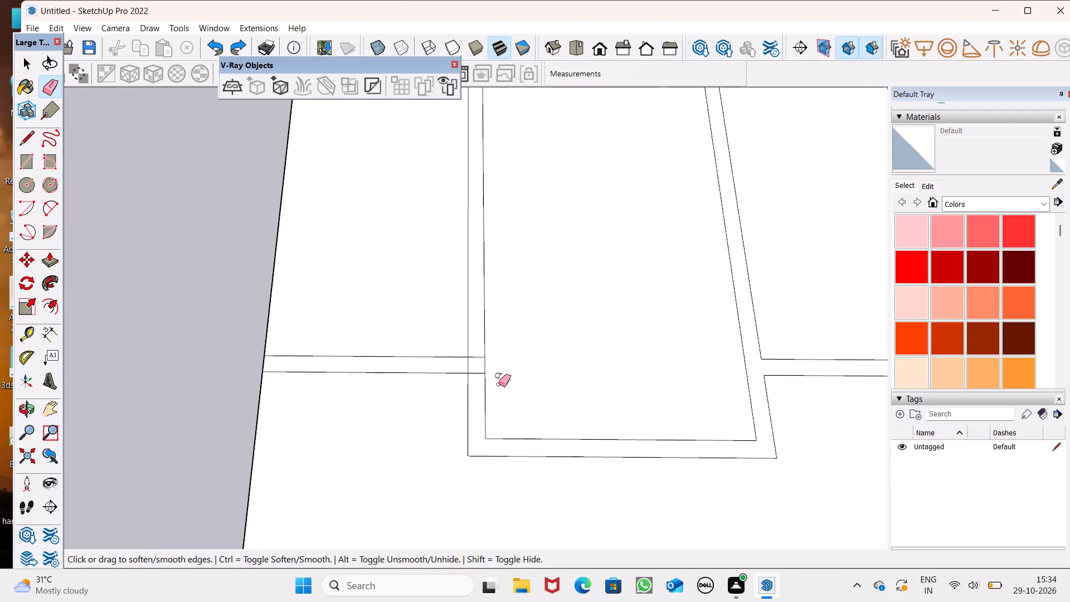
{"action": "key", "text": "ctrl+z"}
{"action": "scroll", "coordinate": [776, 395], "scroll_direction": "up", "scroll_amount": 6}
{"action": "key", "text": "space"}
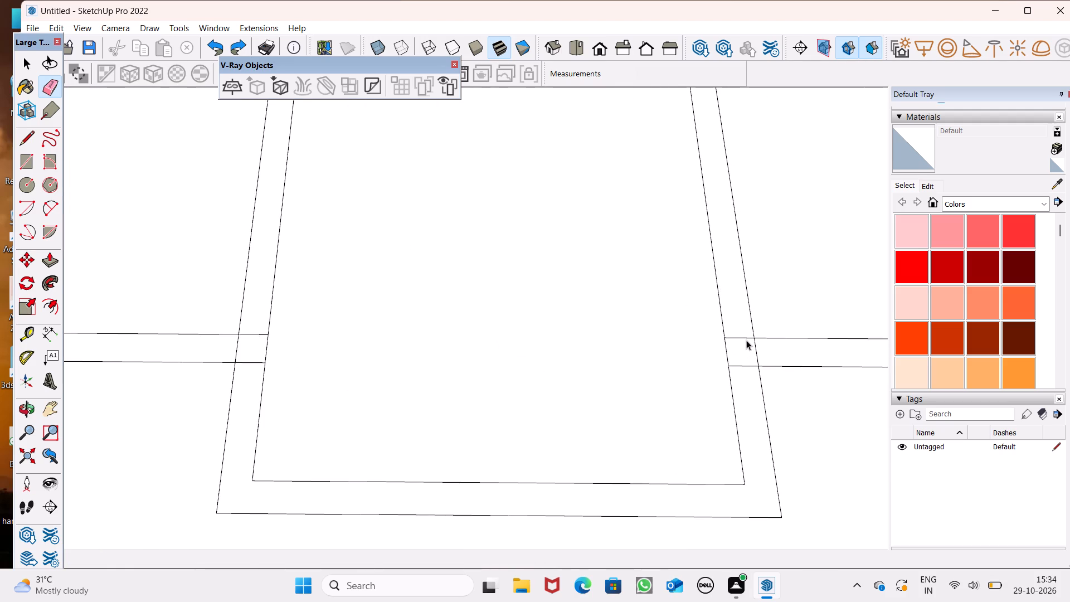
Erase only the side strips' crosswise edge pieces that lie inside the two long strips, keeping the long strips' outer edges.
{"action": "left_click", "coordinate": [55, 88]}
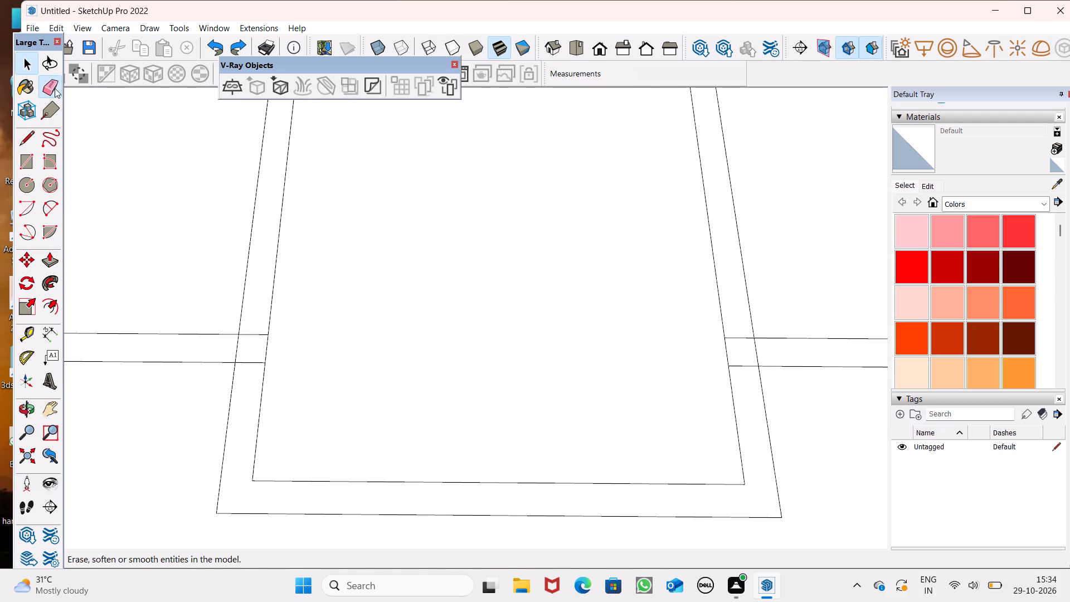
{"action": "left_click_drag", "start_coordinate": [740, 334], "coordinate": [749, 376]}
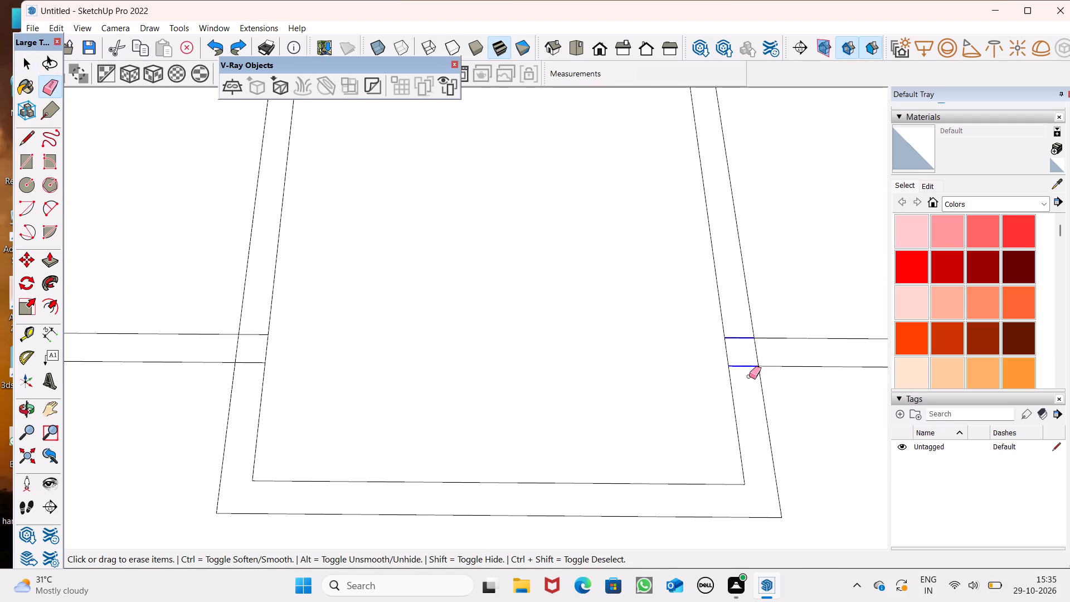
{"action": "left_click_drag", "start_coordinate": [749, 376], "coordinate": [749, 378]}
{"action": "scroll", "coordinate": [442, 245], "scroll_direction": "down", "scroll_amount": 7}
{"action": "scroll", "coordinate": [358, 285], "scroll_direction": "up", "scroll_amount": 5}
{"action": "left_click_drag", "start_coordinate": [335, 299], "coordinate": [337, 330]}
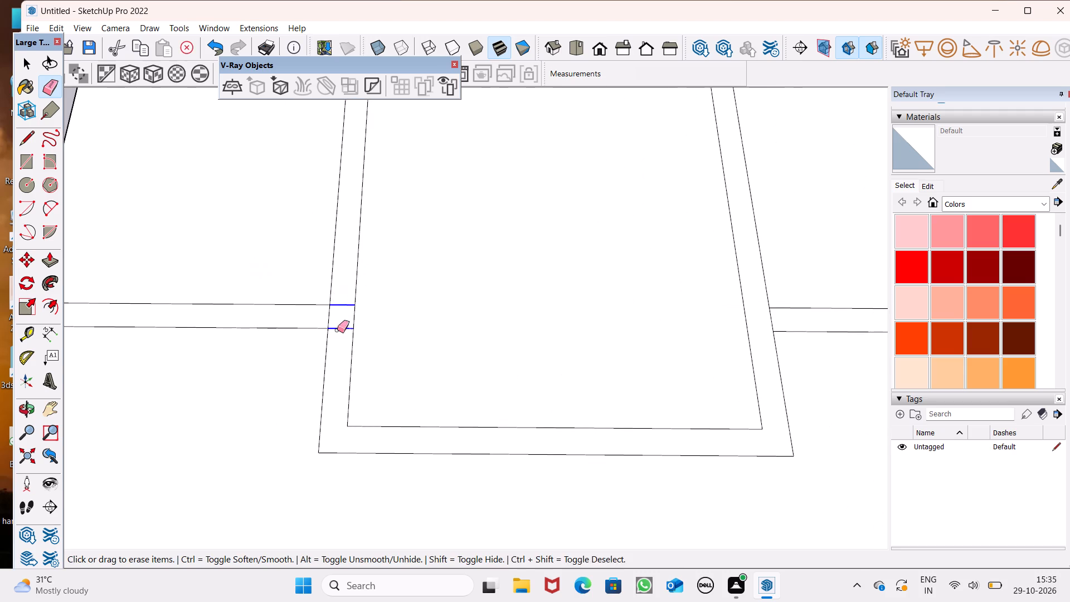
{"action": "left_click_drag", "start_coordinate": [337, 330], "coordinate": [335, 337]}
{"action": "scroll", "coordinate": [343, 371], "scroll_direction": "down", "scroll_amount": 7}
{"action": "scroll", "coordinate": [480, 345], "scroll_direction": "down", "scroll_amount": 2}
{"action": "key", "text": "space"}
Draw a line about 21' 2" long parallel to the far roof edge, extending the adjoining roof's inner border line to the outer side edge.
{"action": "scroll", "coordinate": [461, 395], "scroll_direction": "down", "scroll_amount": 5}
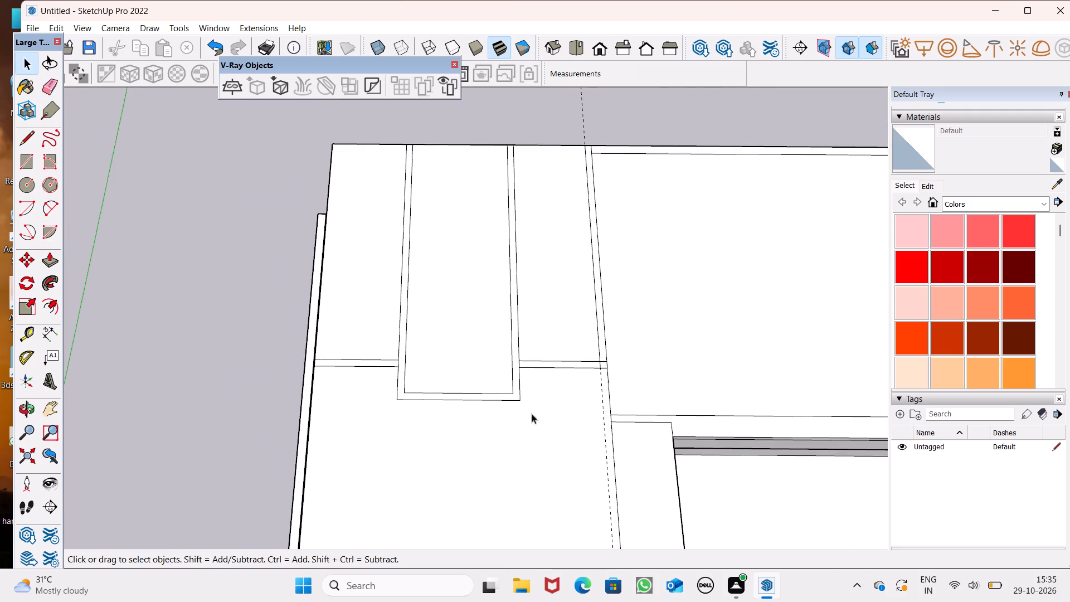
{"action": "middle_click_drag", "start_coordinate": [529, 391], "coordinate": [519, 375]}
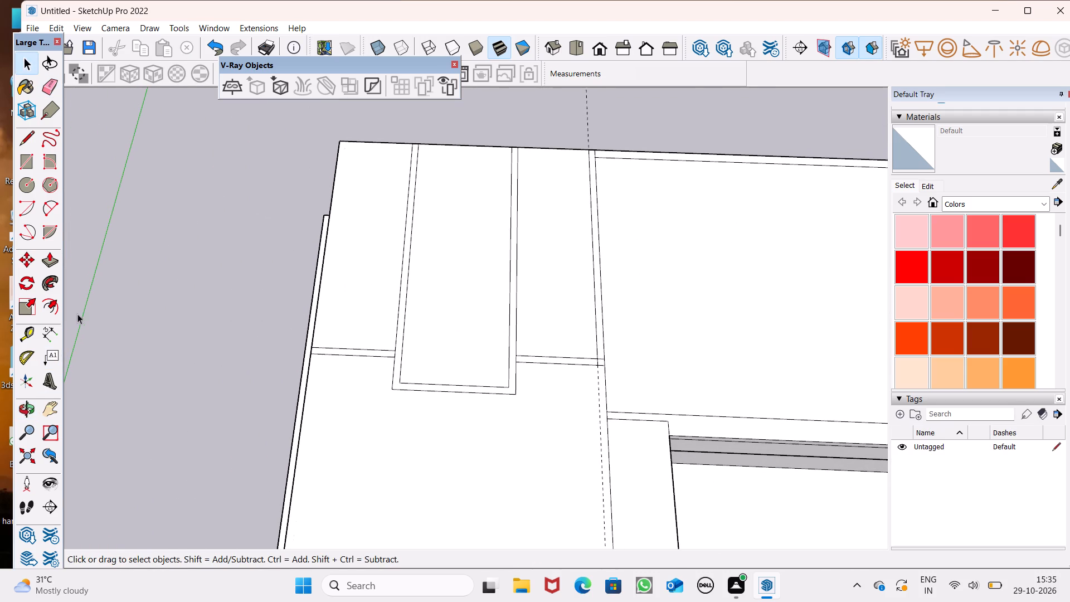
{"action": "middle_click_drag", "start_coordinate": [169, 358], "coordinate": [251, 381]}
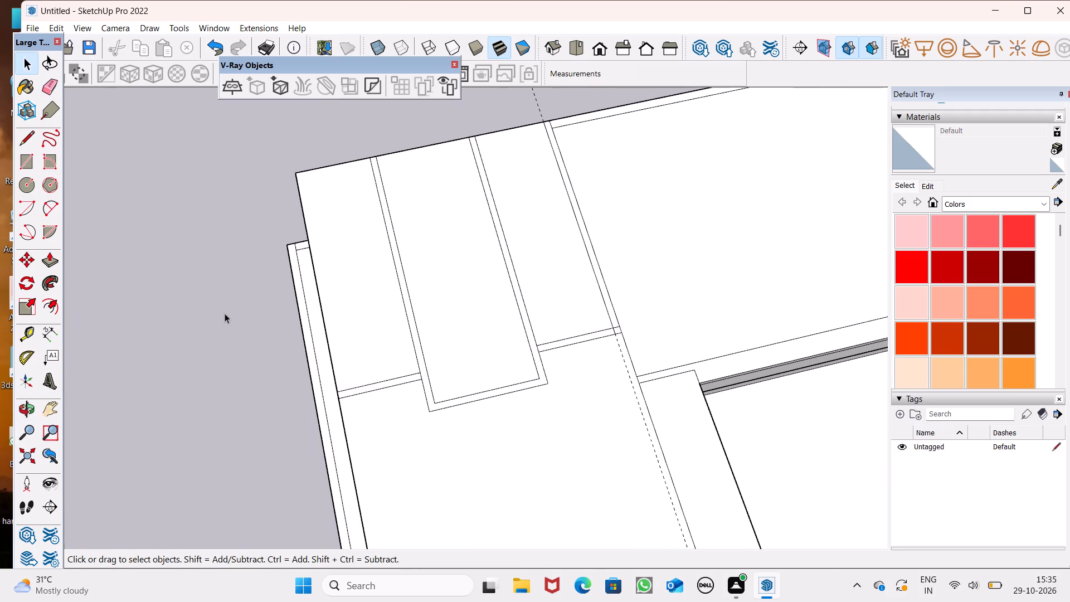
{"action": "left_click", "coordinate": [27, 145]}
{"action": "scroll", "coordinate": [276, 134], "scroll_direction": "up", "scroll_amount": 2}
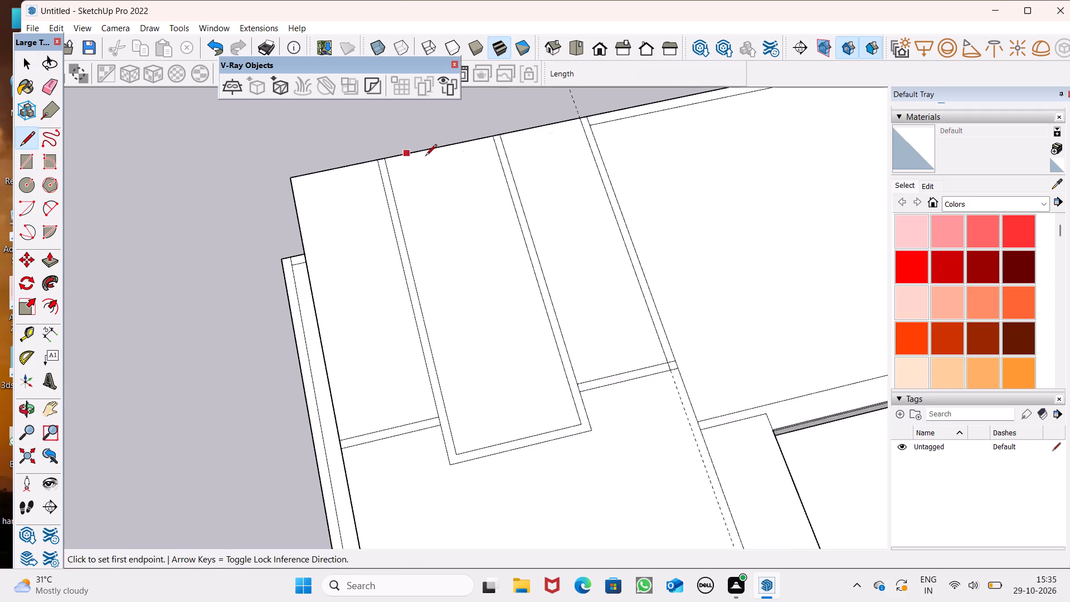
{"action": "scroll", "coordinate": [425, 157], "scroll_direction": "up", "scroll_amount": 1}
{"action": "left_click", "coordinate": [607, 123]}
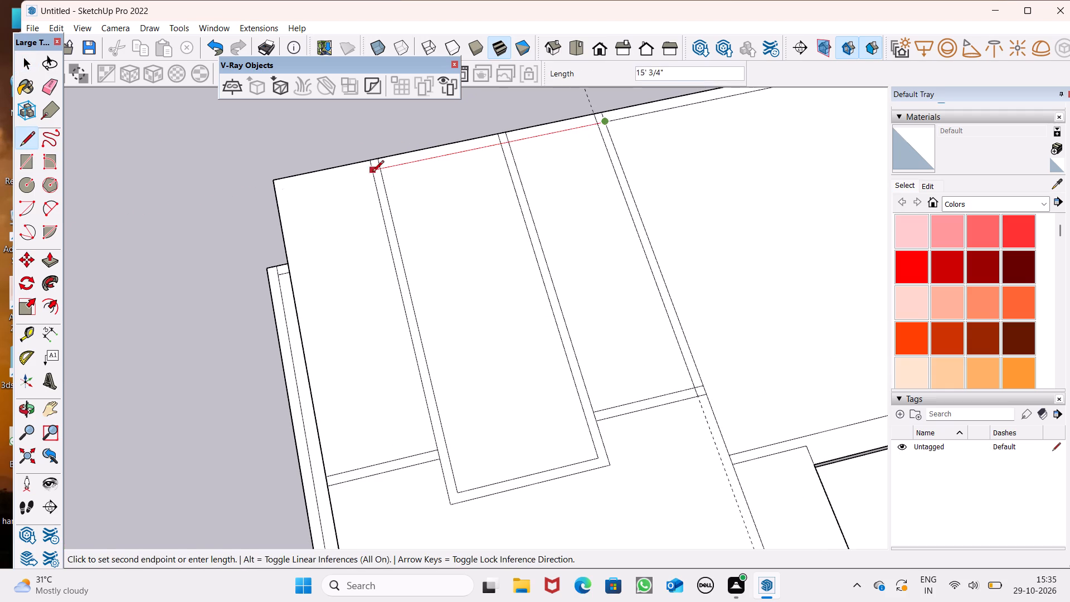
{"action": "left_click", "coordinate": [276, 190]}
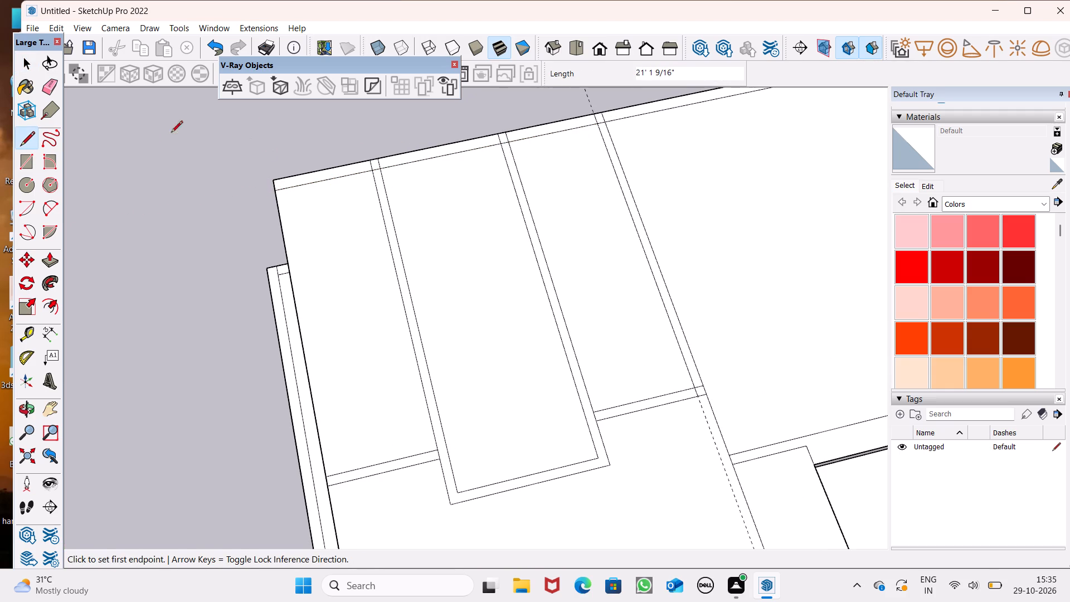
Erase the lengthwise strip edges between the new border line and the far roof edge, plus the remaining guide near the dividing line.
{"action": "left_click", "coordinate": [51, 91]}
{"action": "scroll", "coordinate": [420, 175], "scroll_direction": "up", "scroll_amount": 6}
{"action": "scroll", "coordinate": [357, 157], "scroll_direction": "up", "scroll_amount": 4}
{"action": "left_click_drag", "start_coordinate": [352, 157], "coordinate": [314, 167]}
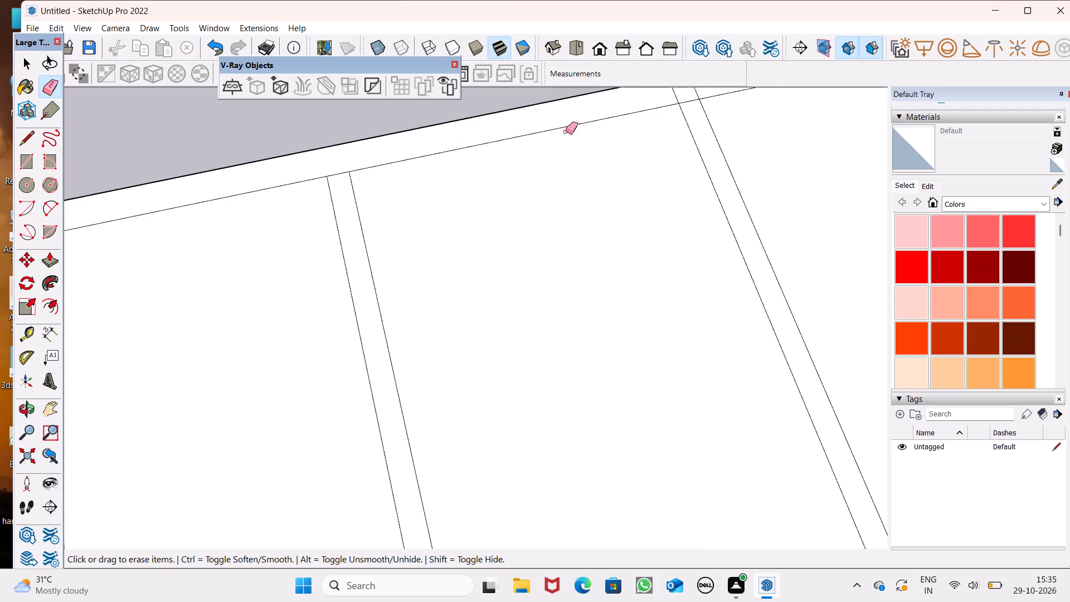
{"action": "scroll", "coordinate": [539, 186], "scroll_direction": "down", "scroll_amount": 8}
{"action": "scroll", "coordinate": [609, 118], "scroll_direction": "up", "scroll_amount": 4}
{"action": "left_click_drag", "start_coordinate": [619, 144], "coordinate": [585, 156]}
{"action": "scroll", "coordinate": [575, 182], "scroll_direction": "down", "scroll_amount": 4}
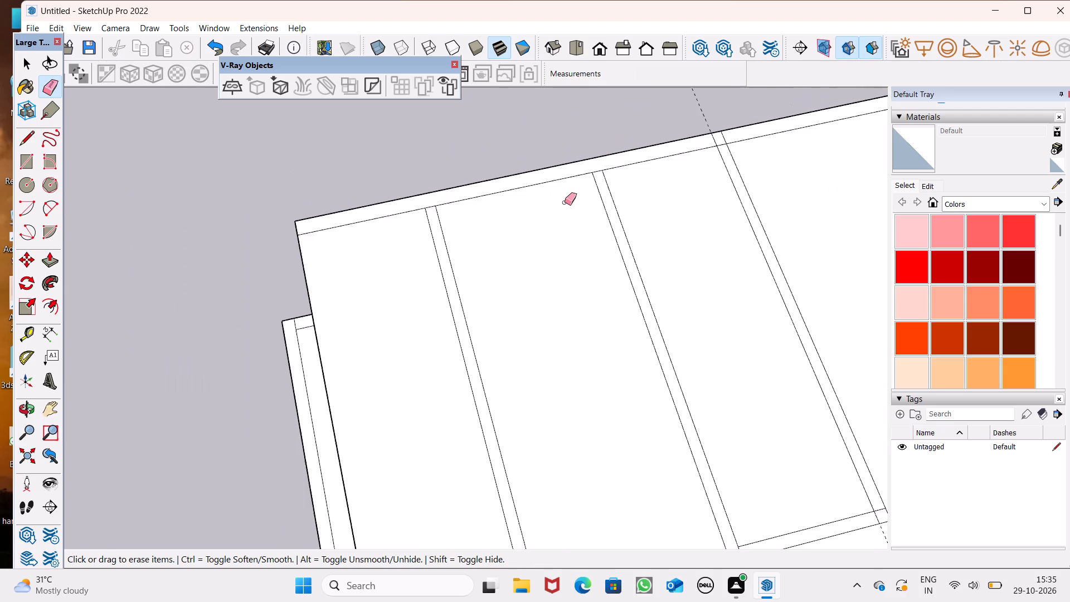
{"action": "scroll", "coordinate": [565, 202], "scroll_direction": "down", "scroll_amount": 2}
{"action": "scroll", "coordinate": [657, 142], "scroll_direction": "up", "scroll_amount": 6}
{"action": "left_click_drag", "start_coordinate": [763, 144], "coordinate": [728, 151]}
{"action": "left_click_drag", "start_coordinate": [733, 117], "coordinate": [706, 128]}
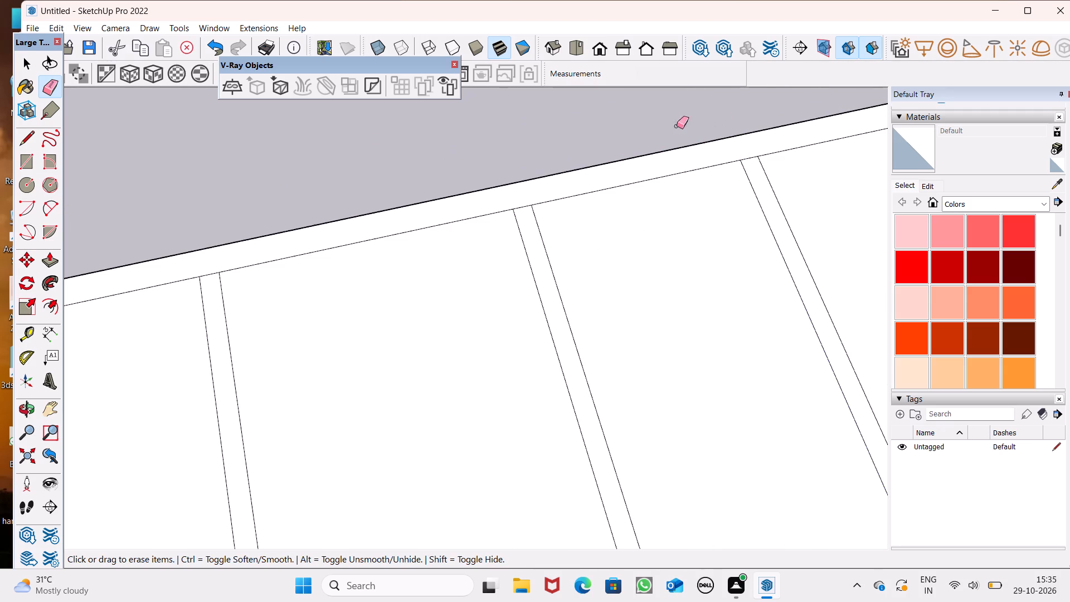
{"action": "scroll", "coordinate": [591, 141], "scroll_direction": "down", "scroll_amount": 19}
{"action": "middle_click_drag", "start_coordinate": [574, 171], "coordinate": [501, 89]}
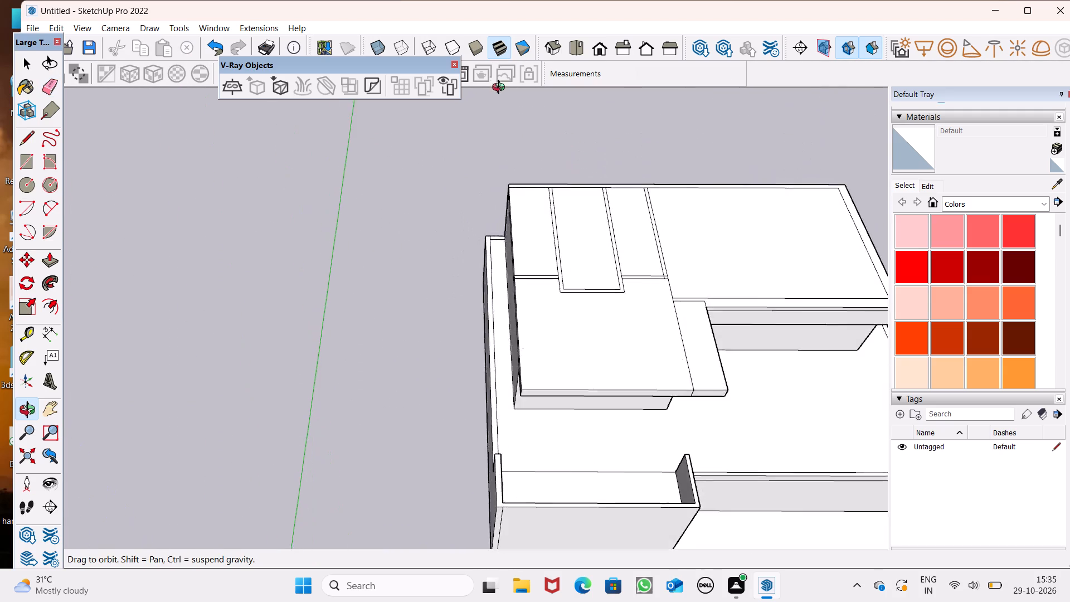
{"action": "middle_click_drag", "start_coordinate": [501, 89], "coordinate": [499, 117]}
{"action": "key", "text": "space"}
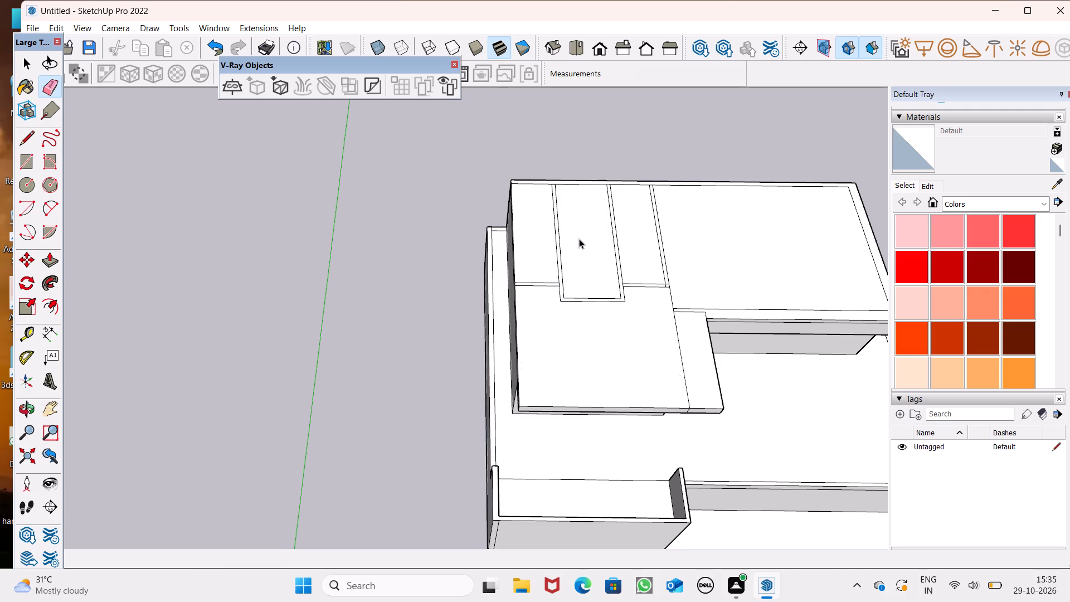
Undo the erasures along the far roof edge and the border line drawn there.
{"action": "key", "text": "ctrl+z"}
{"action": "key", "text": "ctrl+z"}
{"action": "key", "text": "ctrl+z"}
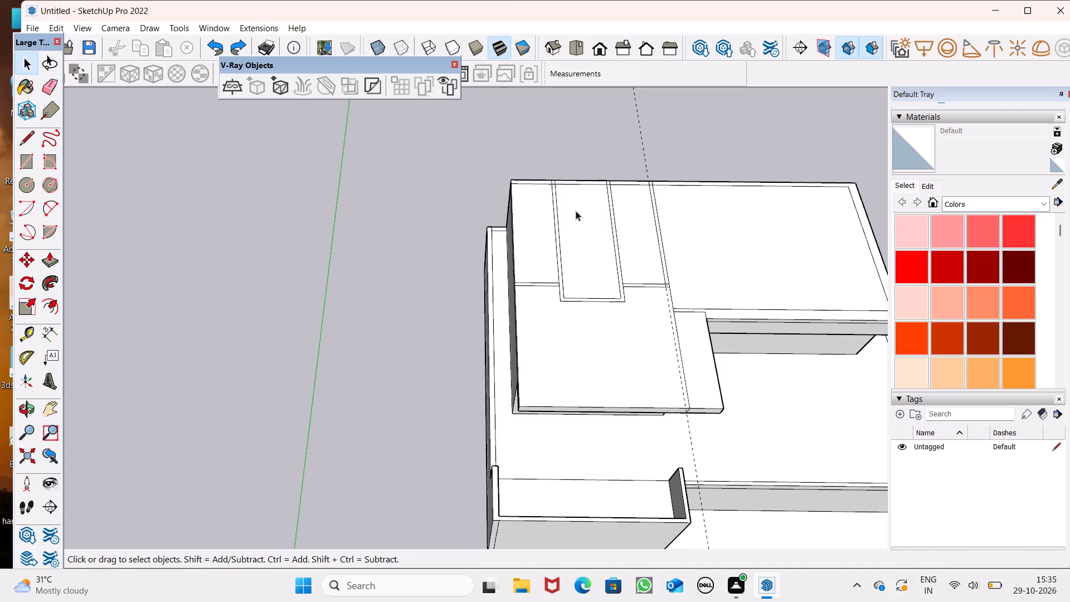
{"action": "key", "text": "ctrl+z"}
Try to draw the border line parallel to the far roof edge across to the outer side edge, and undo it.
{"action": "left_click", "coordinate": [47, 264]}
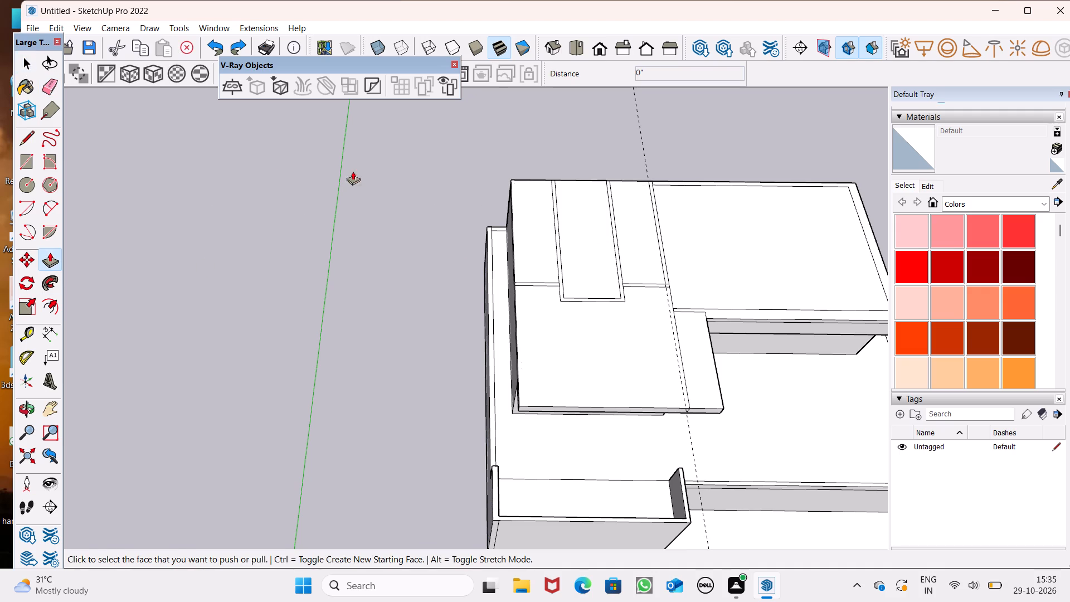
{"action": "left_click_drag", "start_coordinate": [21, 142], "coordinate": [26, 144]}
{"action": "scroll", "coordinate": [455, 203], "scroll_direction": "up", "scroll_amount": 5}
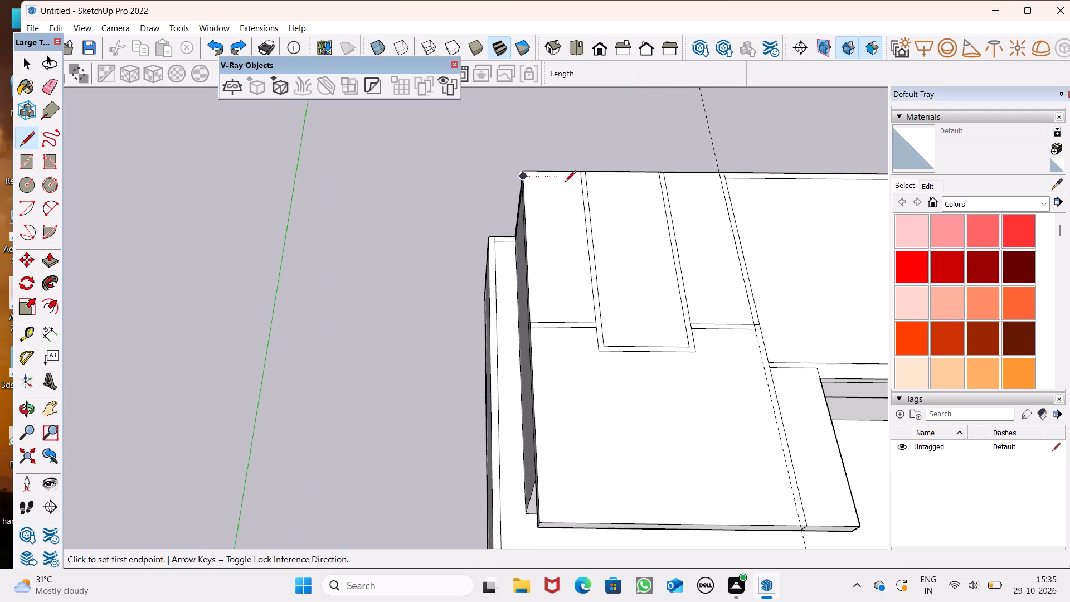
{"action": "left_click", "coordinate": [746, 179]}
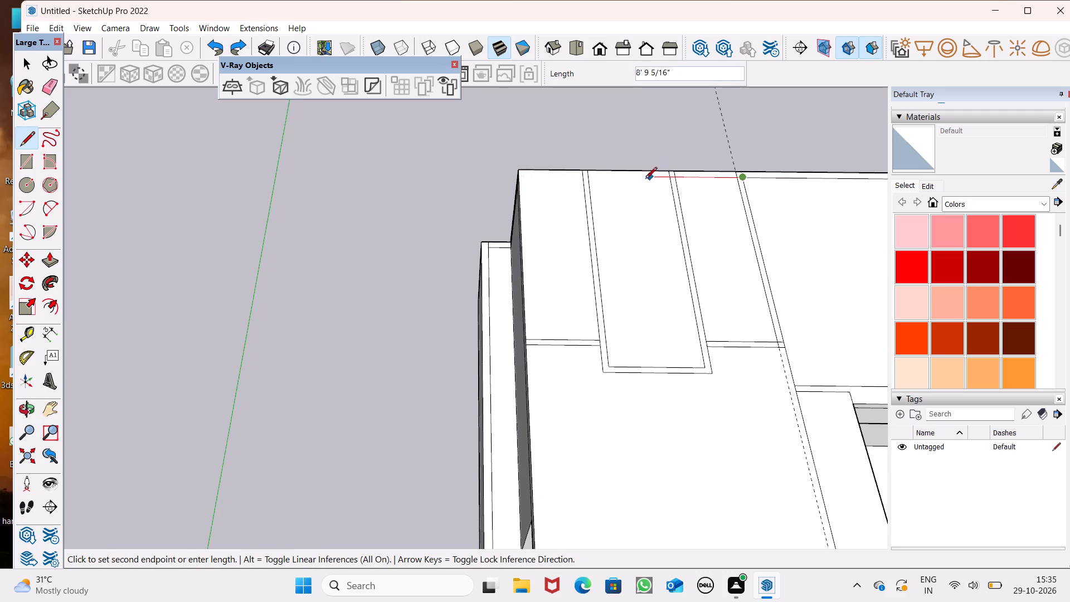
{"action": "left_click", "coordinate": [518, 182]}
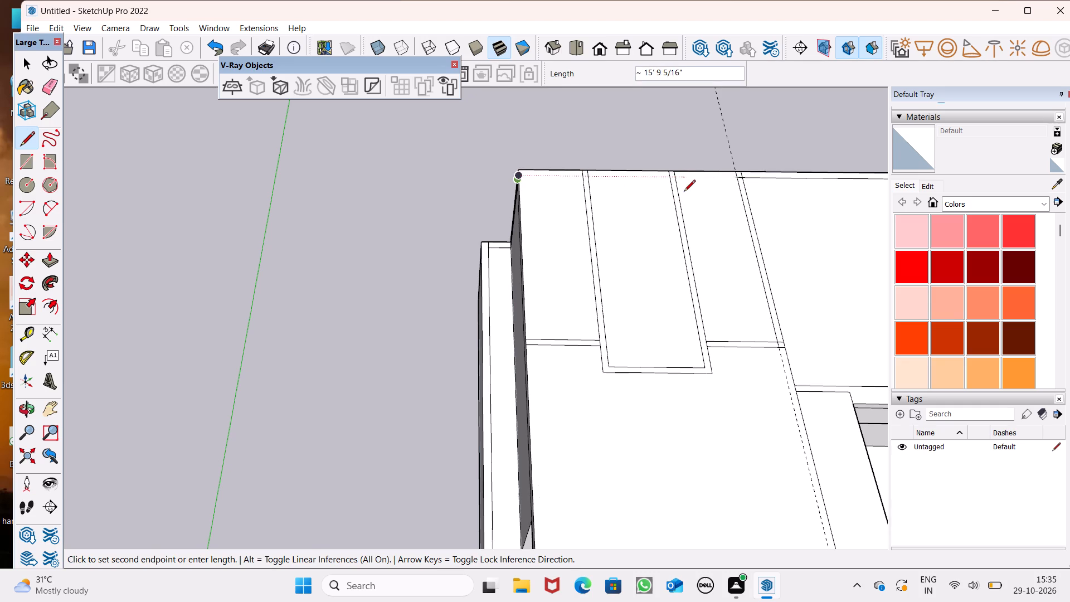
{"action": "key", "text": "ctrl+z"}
Draw a line from the dividing strip to the outer side edge, extending the adjoining roof's inner border line along the far roof edge.
{"action": "left_click", "coordinate": [739, 176]}
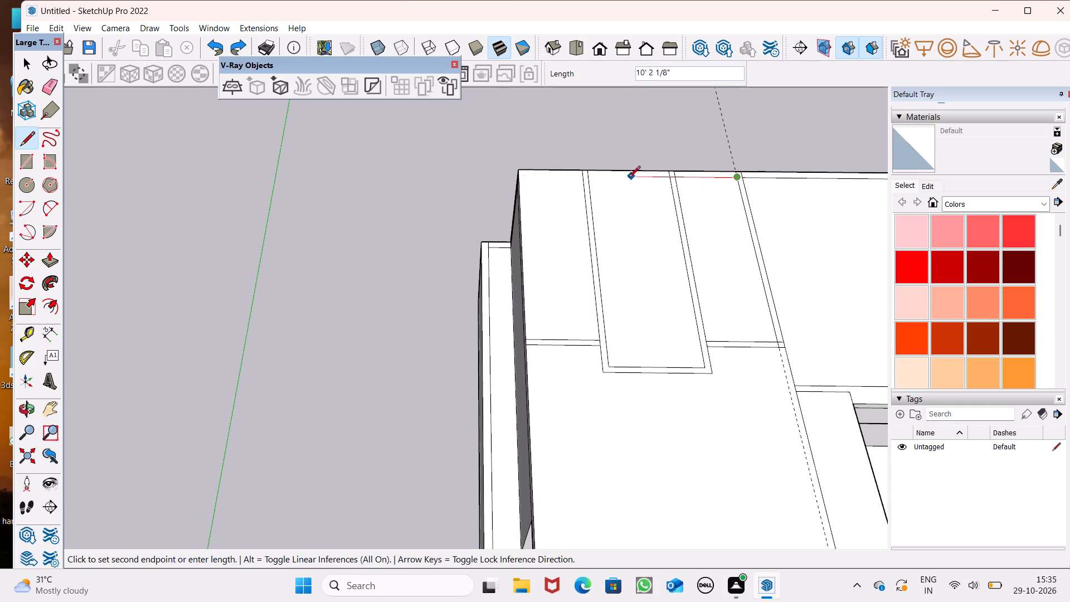
{"action": "left_click", "coordinate": [523, 178]}
{"action": "key", "text": "space"}
Erase the edge pieces crossing the junction of the long strip nearest the outer side and the far-edge border strip.
{"action": "scroll", "coordinate": [517, 137], "scroll_direction": "down", "scroll_amount": 4}
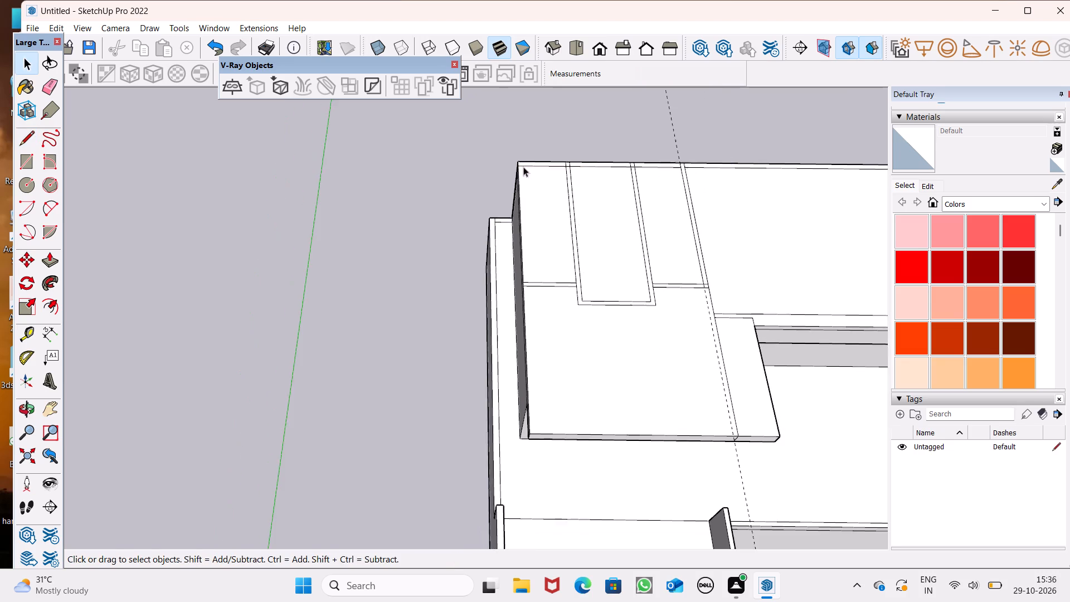
{"action": "middle_click_drag", "start_coordinate": [560, 201], "coordinate": [604, 287]}
{"action": "scroll", "coordinate": [568, 237], "scroll_direction": "down", "scroll_amount": 3}
{"action": "scroll", "coordinate": [531, 196], "scroll_direction": "up", "scroll_amount": 6}
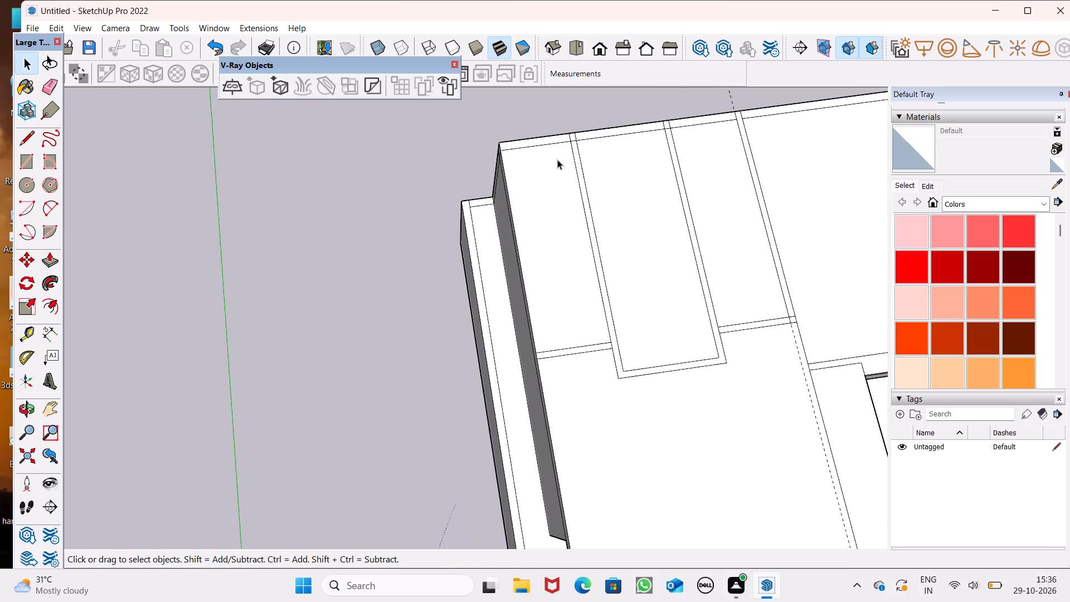
{"action": "scroll", "coordinate": [558, 159], "scroll_direction": "up", "scroll_amount": 4}
{"action": "scroll", "coordinate": [596, 168], "scroll_direction": "down", "scroll_amount": 3}
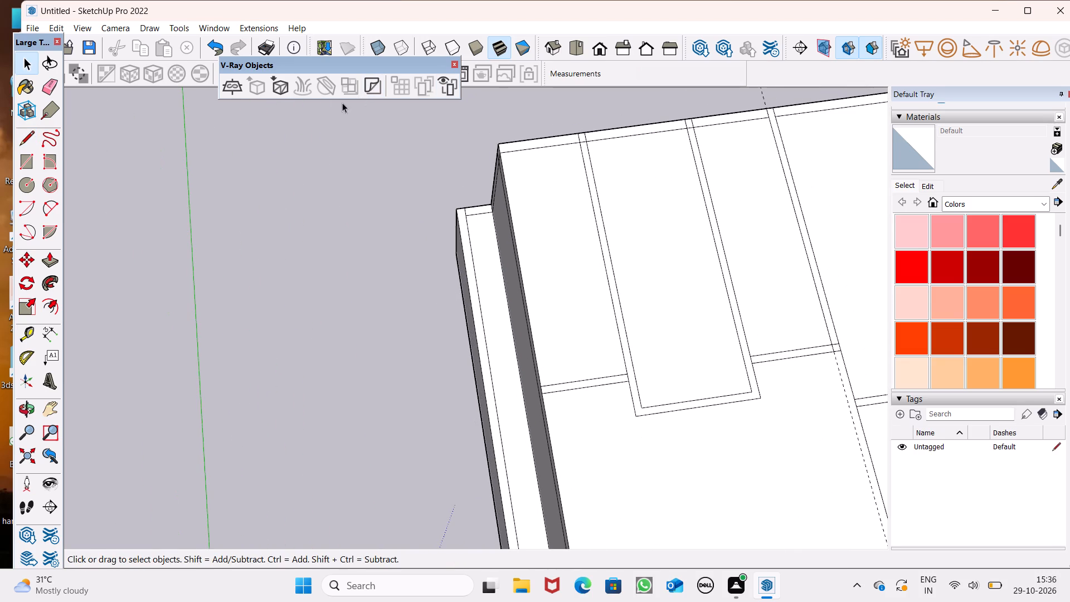
{"action": "left_click", "coordinate": [45, 87]}
{"action": "scroll", "coordinate": [286, 237], "scroll_direction": "down", "scroll_amount": 1}
{"action": "middle_click_drag", "start_coordinate": [425, 271], "coordinate": [497, 277]}
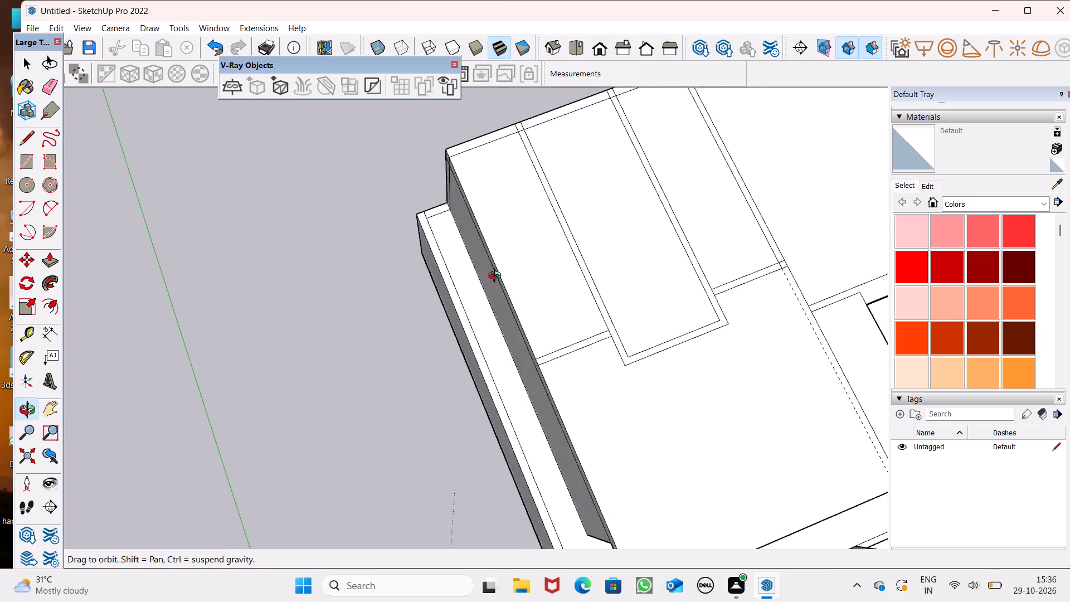
{"action": "middle_click_drag", "start_coordinate": [497, 277], "coordinate": [498, 270]}
{"action": "scroll", "coordinate": [132, 168], "scroll_direction": "down", "scroll_amount": 4}
{"action": "scroll", "coordinate": [411, 128], "scroll_direction": "up", "scroll_amount": 6}
{"action": "scroll", "coordinate": [445, 244], "scroll_direction": "down", "scroll_amount": 2}
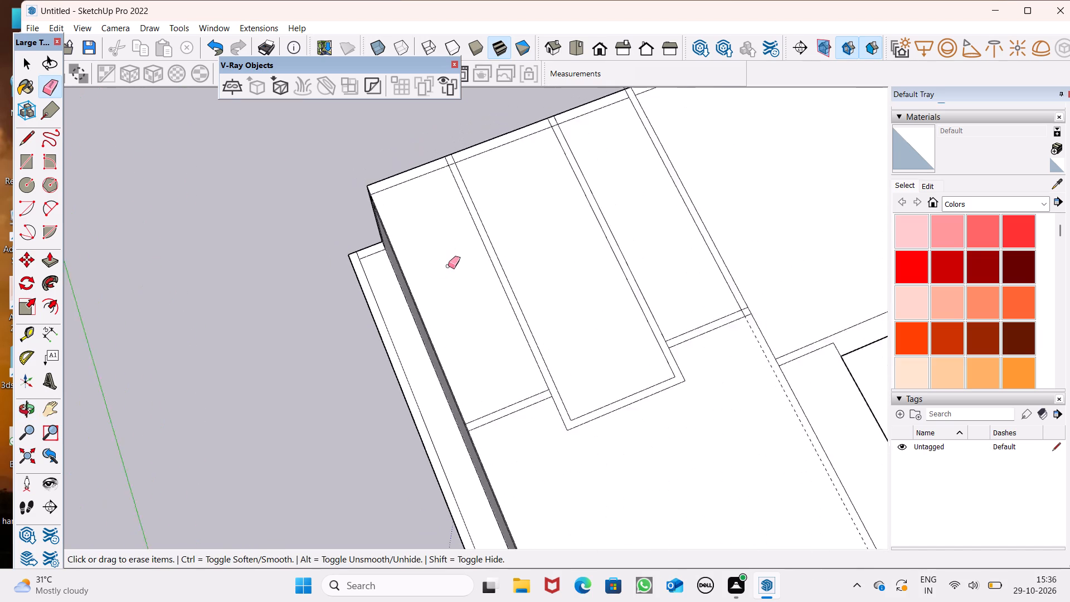
{"action": "scroll", "coordinate": [448, 266], "scroll_direction": "down", "scroll_amount": 2}
{"action": "scroll", "coordinate": [476, 203], "scroll_direction": "up", "scroll_amount": 4}
{"action": "scroll", "coordinate": [454, 215], "scroll_direction": "down", "scroll_amount": 2}
{"action": "scroll", "coordinate": [439, 183], "scroll_direction": "up", "scroll_amount": 3}
{"action": "scroll", "coordinate": [440, 178], "scroll_direction": "down", "scroll_amount": 1}
{"action": "scroll", "coordinate": [440, 177], "scroll_direction": "up", "scroll_amount": 6}
{"action": "left_click_drag", "start_coordinate": [442, 182], "coordinate": [444, 173]}
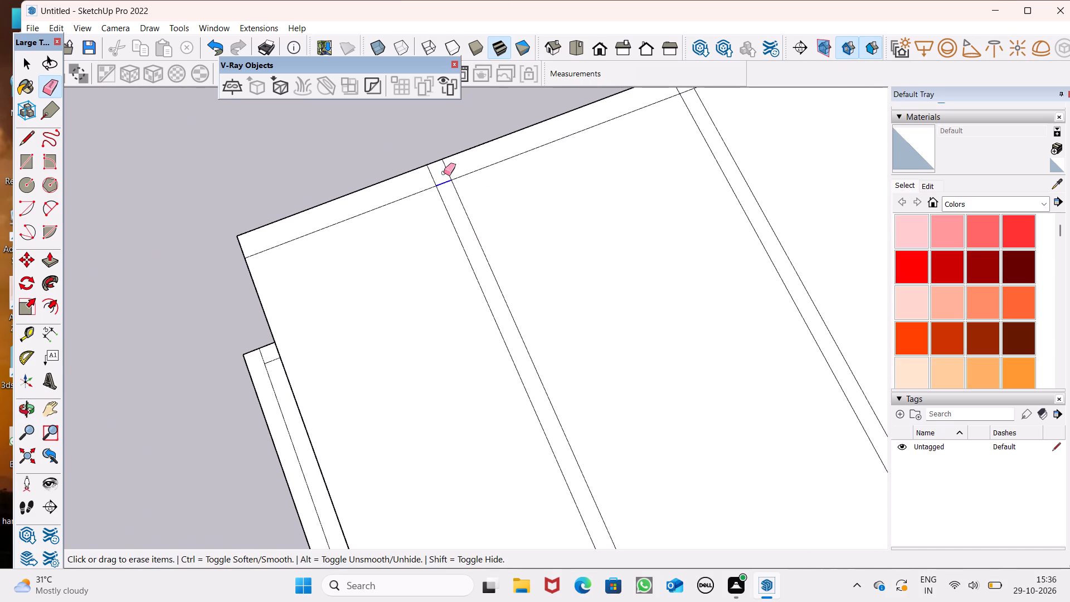
{"action": "left_click_drag", "start_coordinate": [444, 173], "coordinate": [431, 172]}
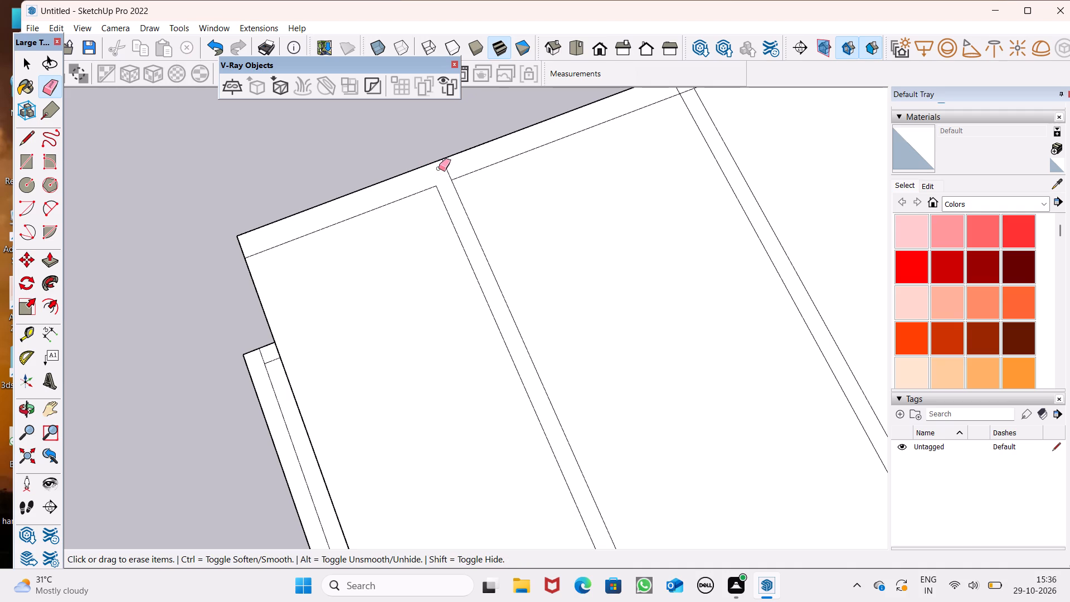
{"action": "left_click", "coordinate": [445, 167]}
Erase the edge pieces crossing the junction of the second long strip and the far-edge border strip.
{"action": "scroll", "coordinate": [383, 191], "scroll_direction": "down", "scroll_amount": 7}
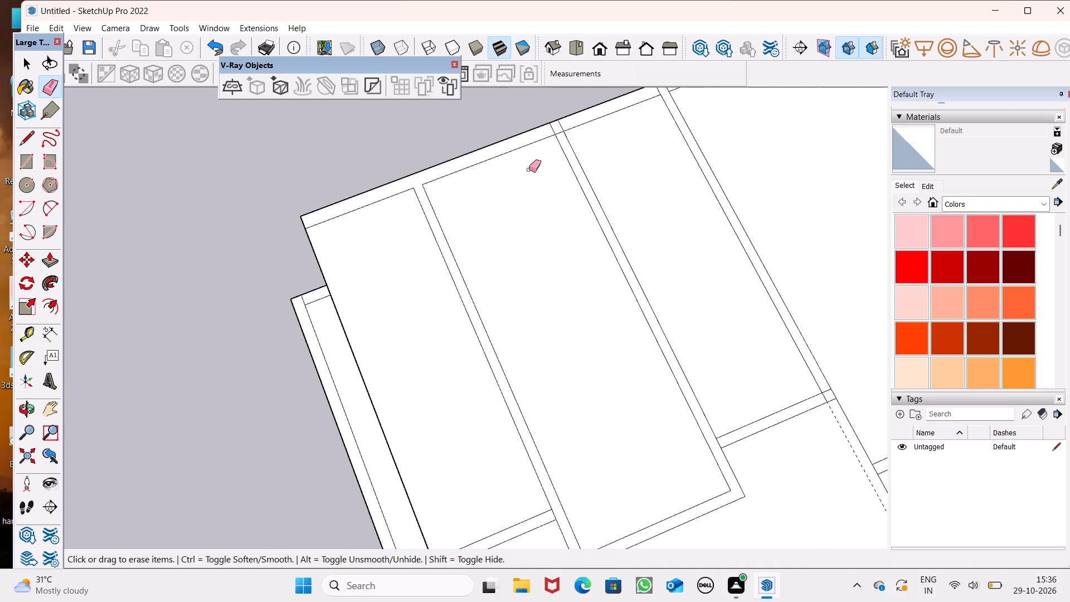
{"action": "scroll", "coordinate": [542, 148], "scroll_direction": "up", "scroll_amount": 7}
{"action": "scroll", "coordinate": [522, 185], "scroll_direction": "down", "scroll_amount": 6}
{"action": "scroll", "coordinate": [529, 179], "scroll_direction": "up", "scroll_amount": 7}
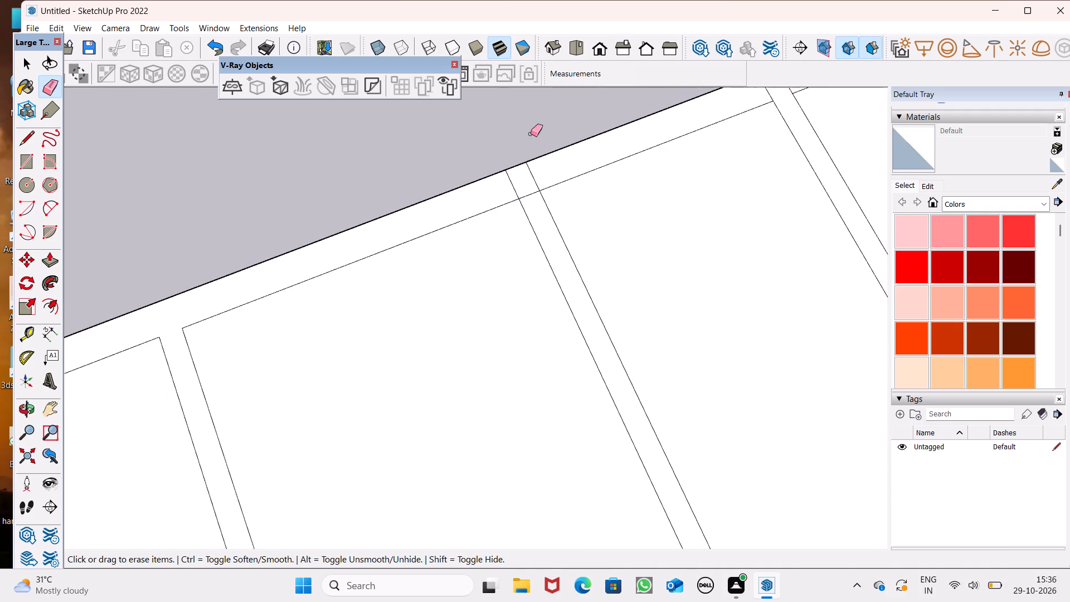
{"action": "scroll", "coordinate": [526, 212], "scroll_direction": "down", "scroll_amount": 4}
{"action": "scroll", "coordinate": [538, 177], "scroll_direction": "up", "scroll_amount": 4}
{"action": "scroll", "coordinate": [616, 231], "scroll_direction": "down", "scroll_amount": 6}
{"action": "left_click_drag", "start_coordinate": [693, 134], "coordinate": [699, 125]}
{"action": "scroll", "coordinate": [596, 188], "scroll_direction": "down", "scroll_amount": 3}
{"action": "scroll", "coordinate": [549, 242], "scroll_direction": "up", "scroll_amount": 17}
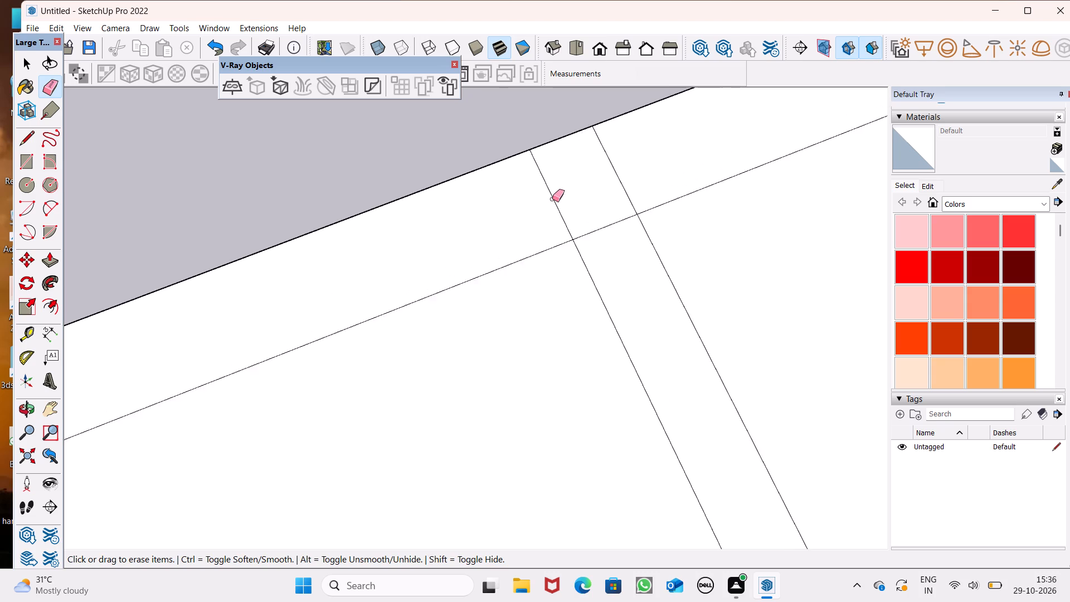
{"action": "scroll", "coordinate": [552, 199], "scroll_direction": "up", "scroll_amount": 3}
{"action": "left_click_drag", "start_coordinate": [547, 206], "coordinate": [605, 249]}
{"action": "left_click_drag", "start_coordinate": [651, 185], "coordinate": [612, 195]}
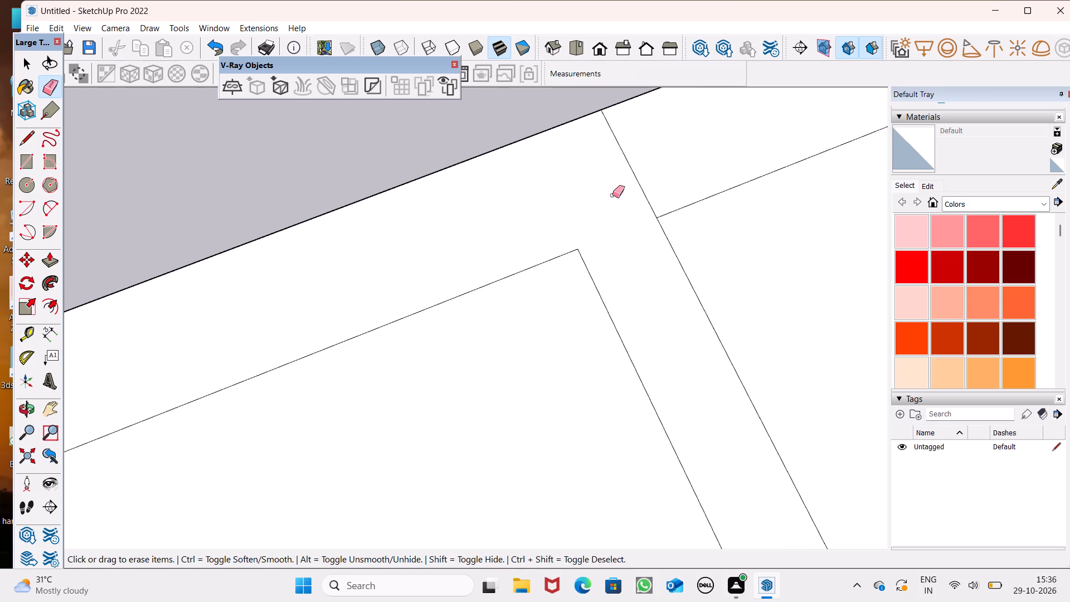
{"action": "left_click_drag", "start_coordinate": [612, 195], "coordinate": [609, 196]}
Place a guide 6" inside the first room roof's outer side edge.
{"action": "scroll", "coordinate": [590, 206], "scroll_direction": "down", "scroll_amount": 14}
{"action": "scroll", "coordinate": [618, 238], "scroll_direction": "down", "scroll_amount": 8}
{"action": "scroll", "coordinate": [353, 169], "scroll_direction": "down", "scroll_amount": 4}
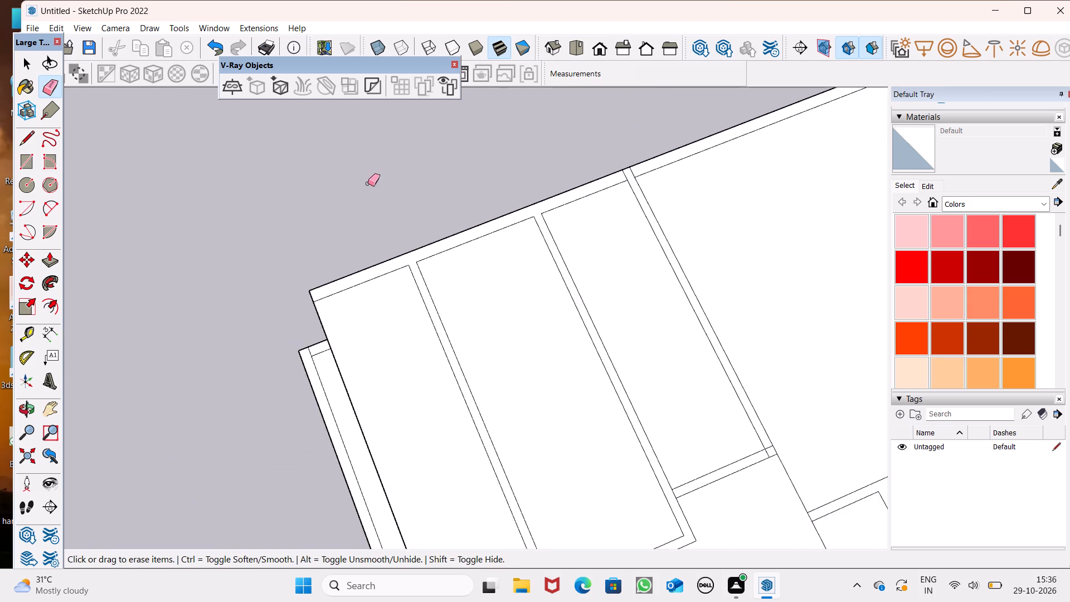
{"action": "scroll", "coordinate": [368, 183], "scroll_direction": "down", "scroll_amount": 1}
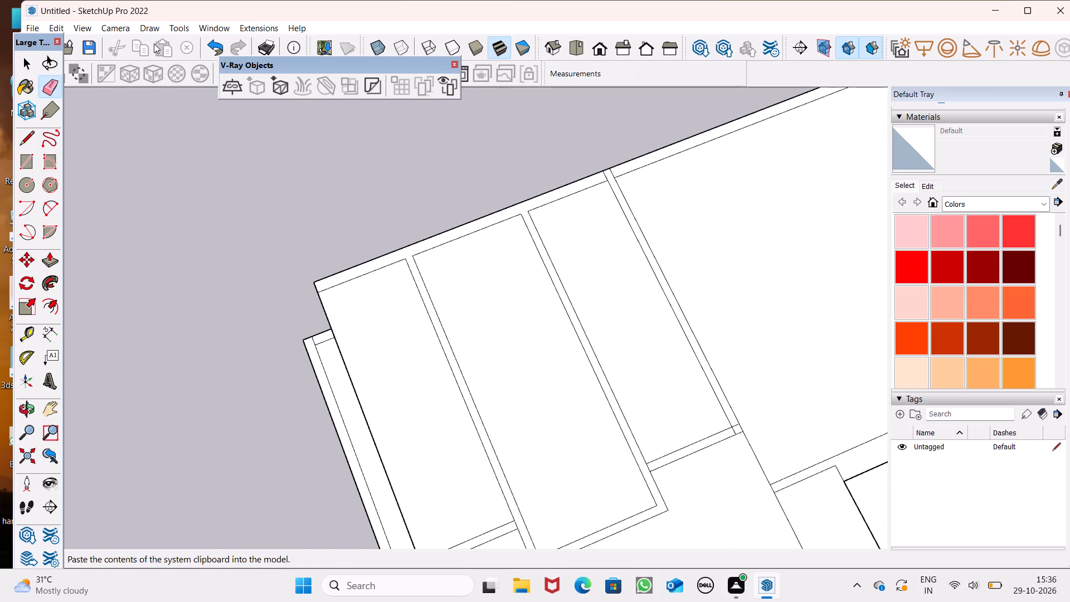
{"action": "scroll", "coordinate": [154, 43], "scroll_direction": "down", "scroll_amount": 13}
{"action": "scroll", "coordinate": [270, 116], "scroll_direction": "down", "scroll_amount": 6}
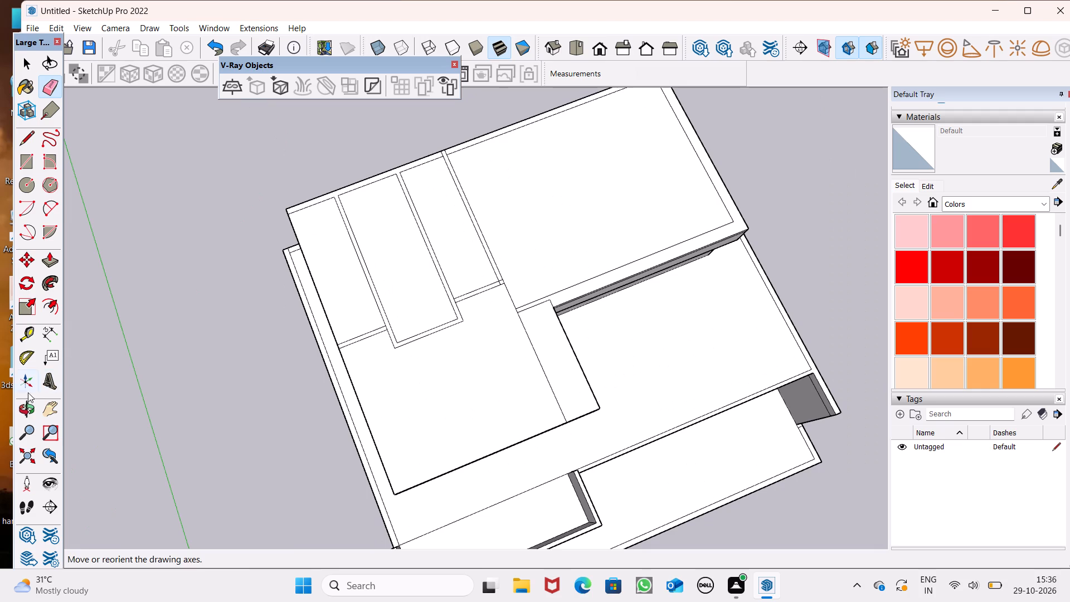
{"action": "left_click", "coordinate": [19, 344]}
{"action": "scroll", "coordinate": [256, 362], "scroll_direction": "up", "scroll_amount": 6}
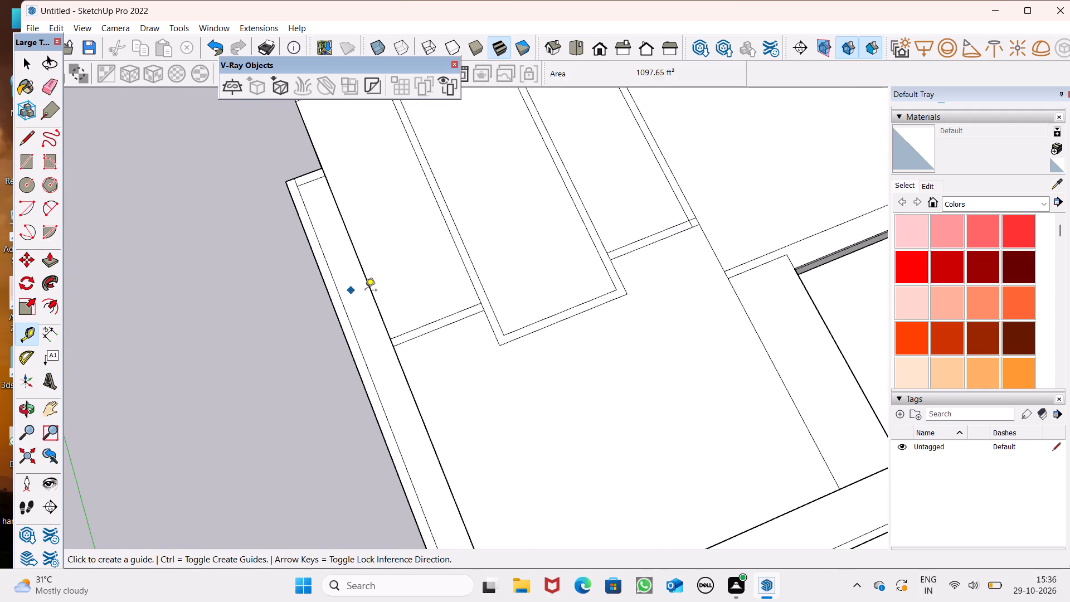
{"action": "left_click", "coordinate": [369, 290]}
{"action": "type", "text": "6\""}
{"action": "key", "text": "Return"}
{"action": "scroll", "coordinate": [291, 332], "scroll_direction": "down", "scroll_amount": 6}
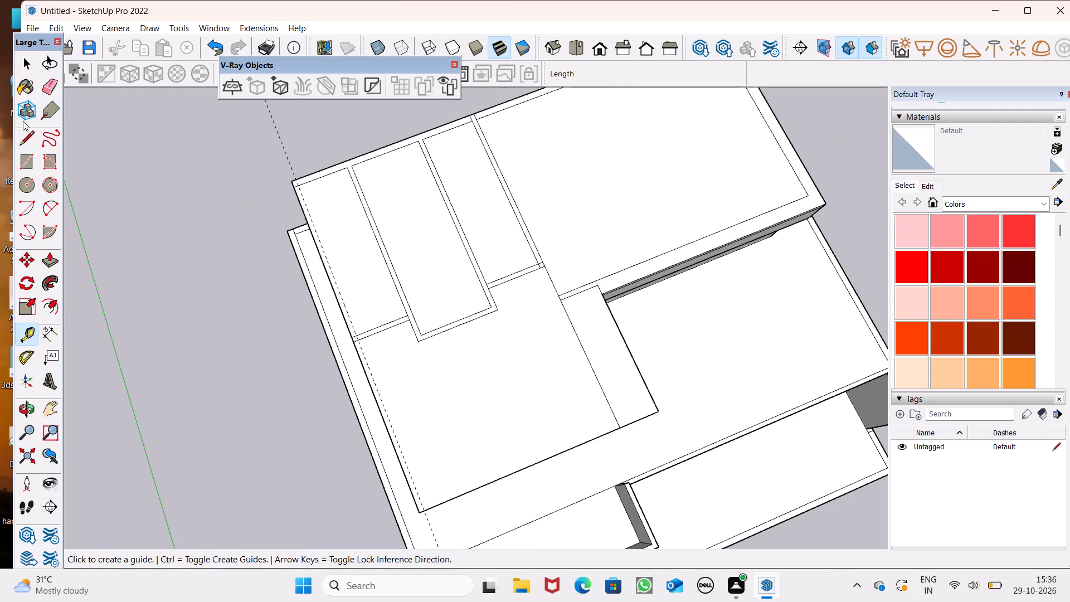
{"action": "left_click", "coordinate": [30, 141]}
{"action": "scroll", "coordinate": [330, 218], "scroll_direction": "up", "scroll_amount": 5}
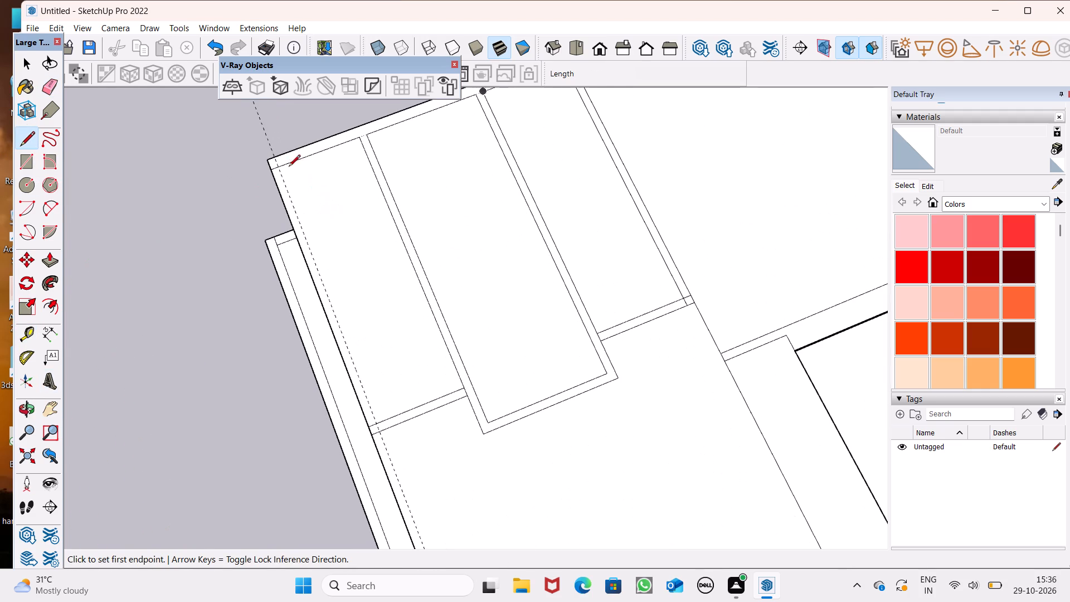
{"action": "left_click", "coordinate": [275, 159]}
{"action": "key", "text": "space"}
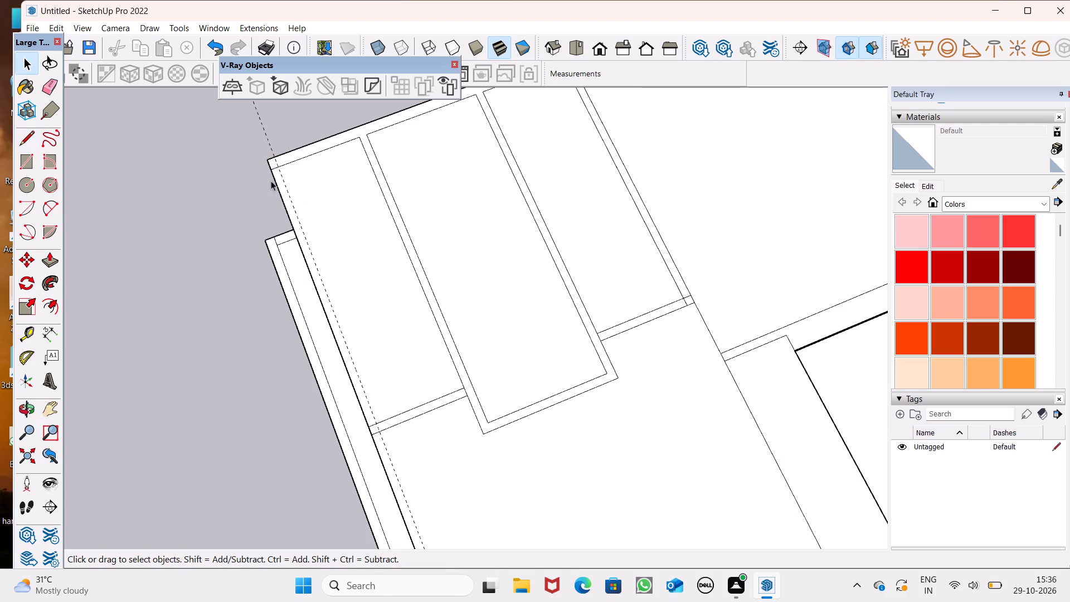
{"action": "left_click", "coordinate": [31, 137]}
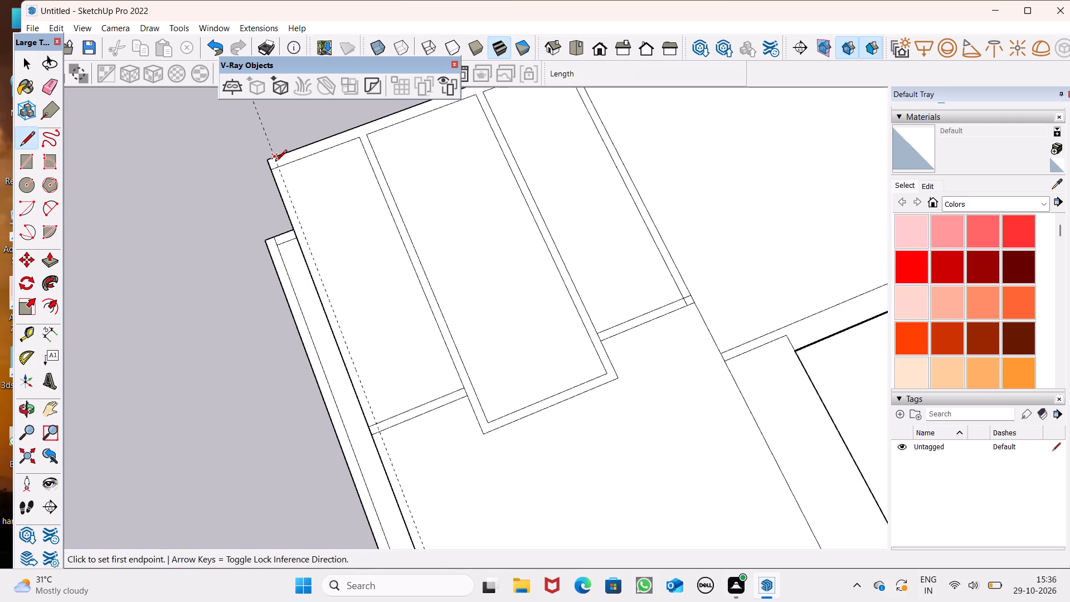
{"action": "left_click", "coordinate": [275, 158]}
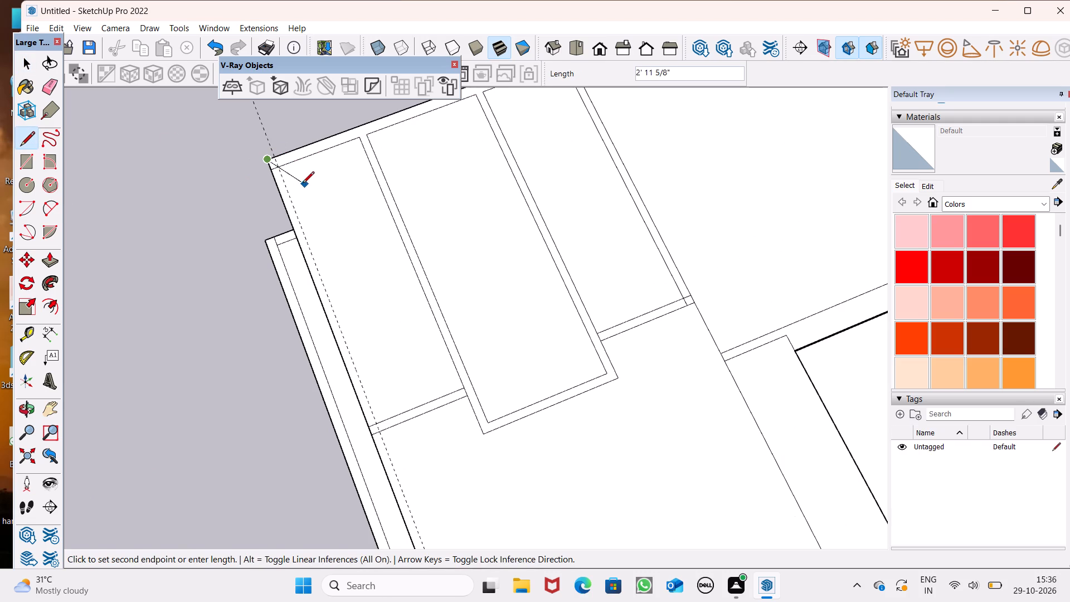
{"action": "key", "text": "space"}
Draw a line along the 6" guide from the far roof edge to the outer edge of the crosswise side strip.
{"action": "scroll", "coordinate": [241, 203], "scroll_direction": "down", "scroll_amount": 4}
{"action": "middle_click_drag", "start_coordinate": [246, 239], "coordinate": [406, 187]}
{"action": "scroll", "coordinate": [255, 266], "scroll_direction": "up", "scroll_amount": 5}
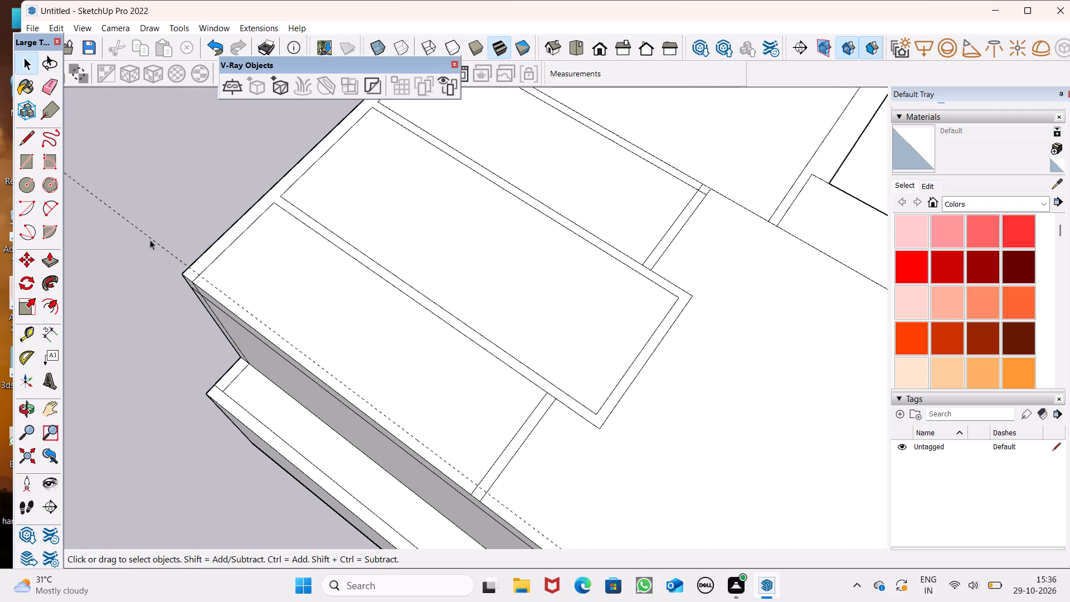
{"action": "scroll", "coordinate": [150, 240], "scroll_direction": "down", "scroll_amount": 6}
{"action": "left_click", "coordinate": [17, 144]}
{"action": "scroll", "coordinate": [310, 244], "scroll_direction": "down", "scroll_amount": 1}
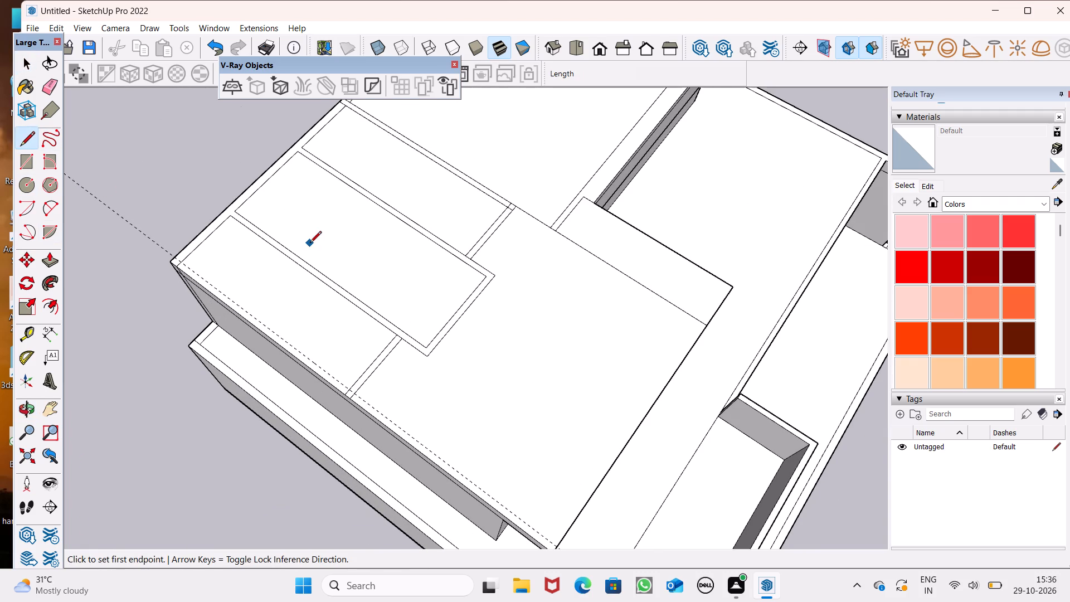
{"action": "scroll", "coordinate": [310, 244], "scroll_direction": "down", "scroll_amount": 1}
{"action": "scroll", "coordinate": [173, 266], "scroll_direction": "up", "scroll_amount": 11}
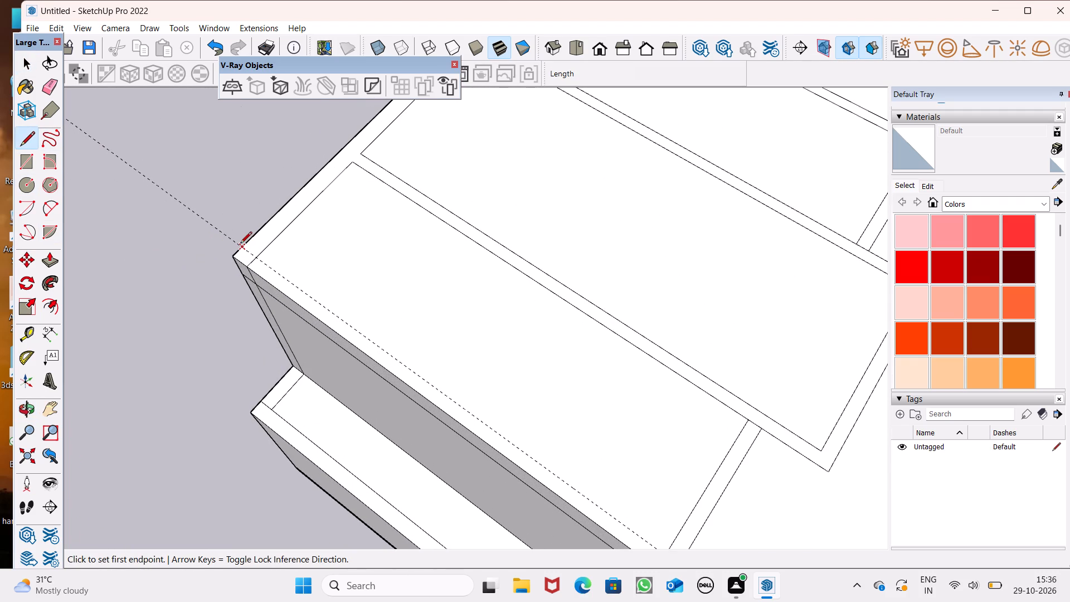
{"action": "left_click", "coordinate": [244, 247]}
{"action": "scroll", "coordinate": [265, 214], "scroll_direction": "down", "scroll_amount": 6}
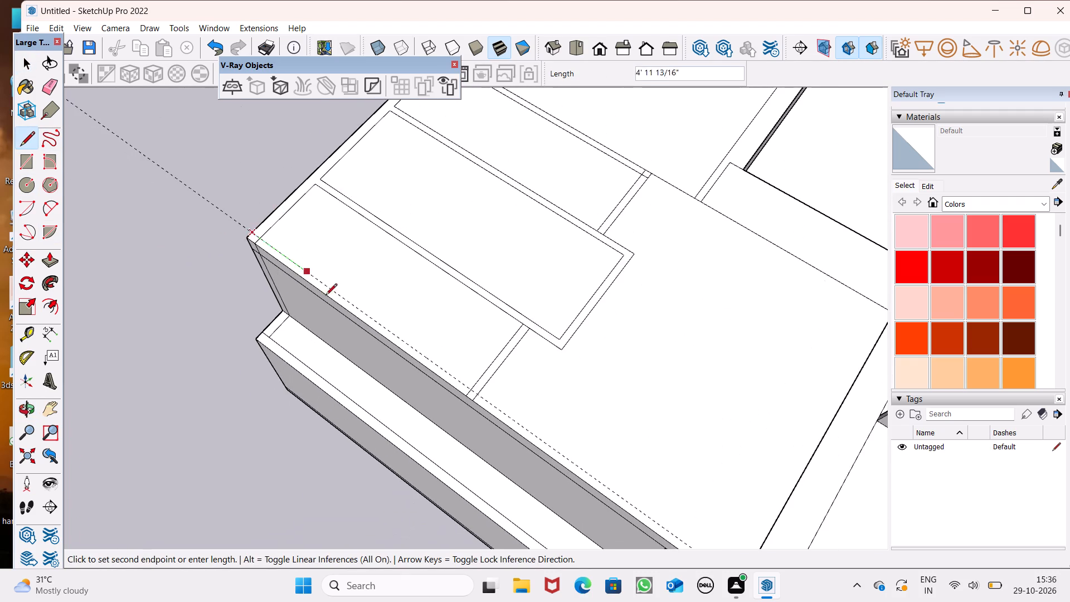
{"action": "scroll", "coordinate": [377, 341], "scroll_direction": "down", "scroll_amount": 2}
{"action": "scroll", "coordinate": [456, 363], "scroll_direction": "up", "scroll_amount": 5}
{"action": "left_click", "coordinate": [463, 387]}
Erase the guide running along the roof's outer side edge.
{"action": "scroll", "coordinate": [477, 232], "scroll_direction": "down", "scroll_amount": 3}
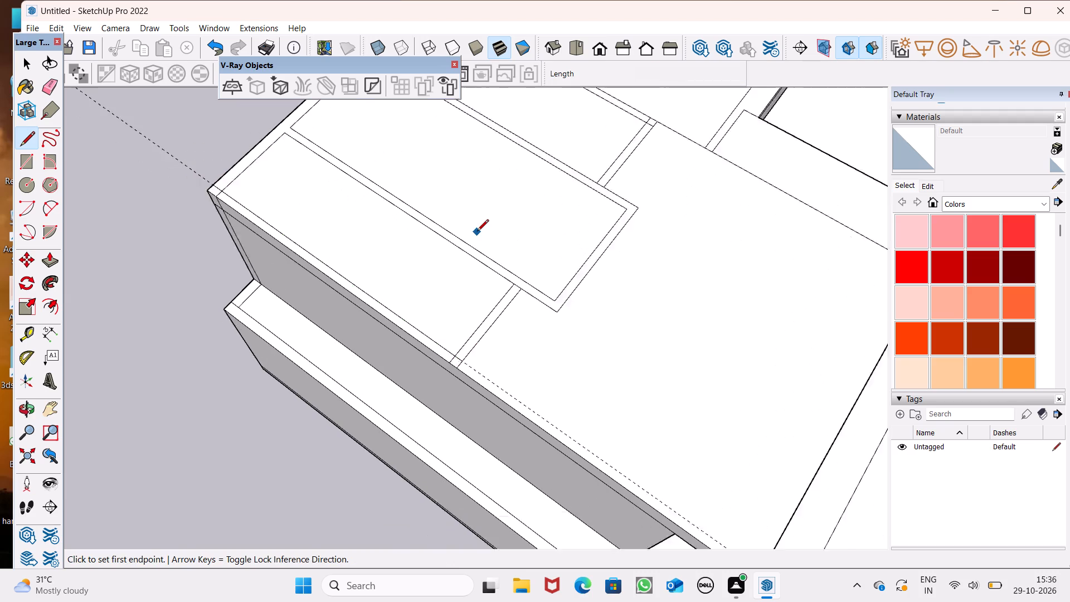
{"action": "scroll", "coordinate": [477, 232], "scroll_direction": "down", "scroll_amount": 3}
{"action": "scroll", "coordinate": [451, 273], "scroll_direction": "down", "scroll_amount": 5}
{"action": "left_click", "coordinate": [60, 86]}
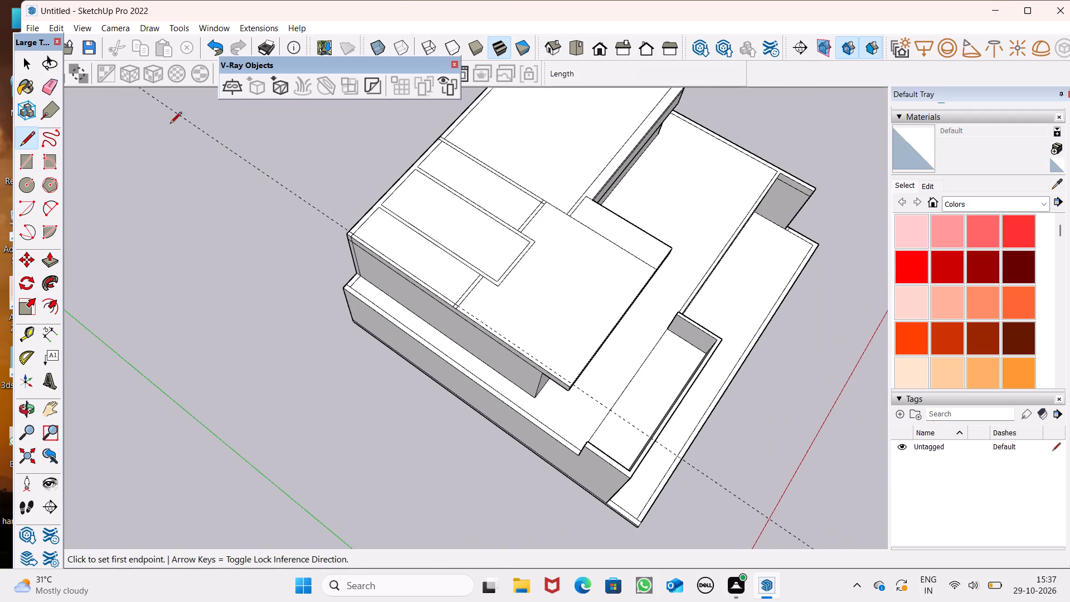
{"action": "left_click_drag", "start_coordinate": [228, 139], "coordinate": [230, 149]}
{"action": "left_click", "coordinate": [53, 92]}
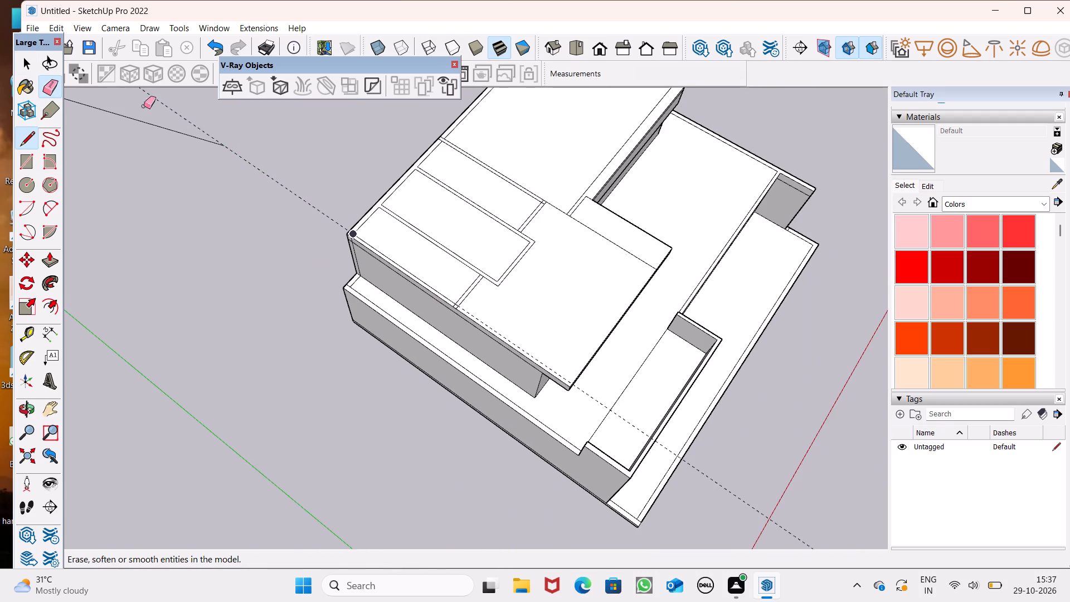
{"action": "left_click_drag", "start_coordinate": [219, 135], "coordinate": [222, 157]}
Erase the edge pieces crossing the junction of the outer side border strip and the crosswise side strip.
{"action": "scroll", "coordinate": [195, 214], "scroll_direction": "down", "scroll_amount": 1}
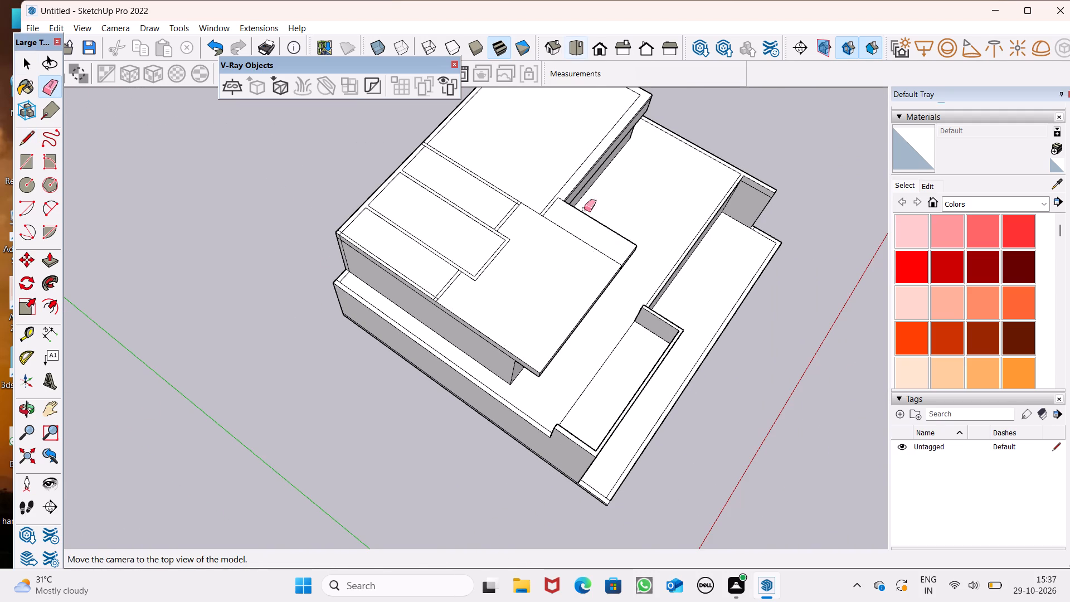
{"action": "scroll", "coordinate": [574, 188], "scroll_direction": "down", "scroll_amount": 5}
{"action": "scroll", "coordinate": [541, 232], "scroll_direction": "up", "scroll_amount": 9}
{"action": "scroll", "coordinate": [449, 287], "scroll_direction": "up", "scroll_amount": 9}
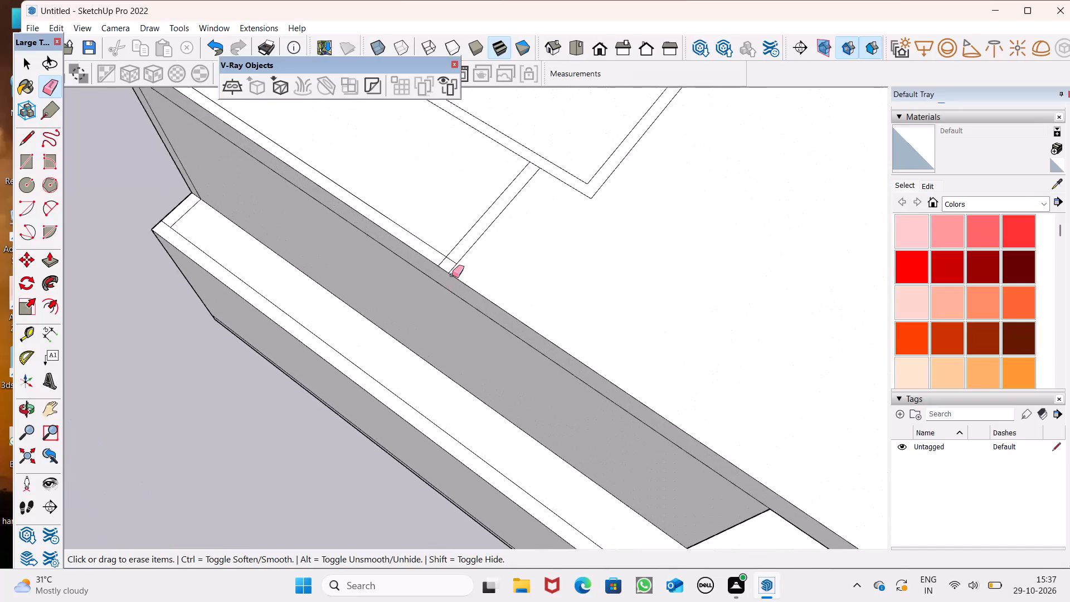
{"action": "scroll", "coordinate": [452, 275], "scroll_direction": "up", "scroll_amount": 5}
{"action": "left_click", "coordinate": [448, 251]}
{"action": "left_click_drag", "start_coordinate": [449, 248], "coordinate": [439, 254]}
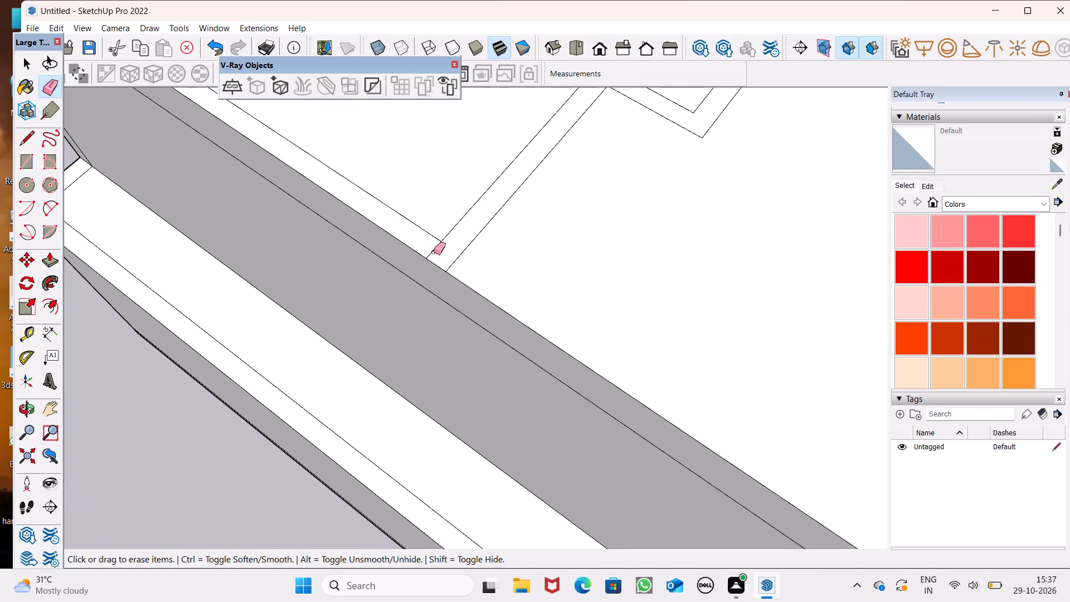
{"action": "left_click_drag", "start_coordinate": [432, 248], "coordinate": [437, 251]}
Erase the edge pieces crossing at the roof's outer far corner, where the side and far-edge border strips meet.
{"action": "scroll", "coordinate": [524, 281], "scroll_direction": "down", "scroll_amount": 12}
{"action": "middle_click_drag", "start_coordinate": [554, 342], "coordinate": [586, 369]}
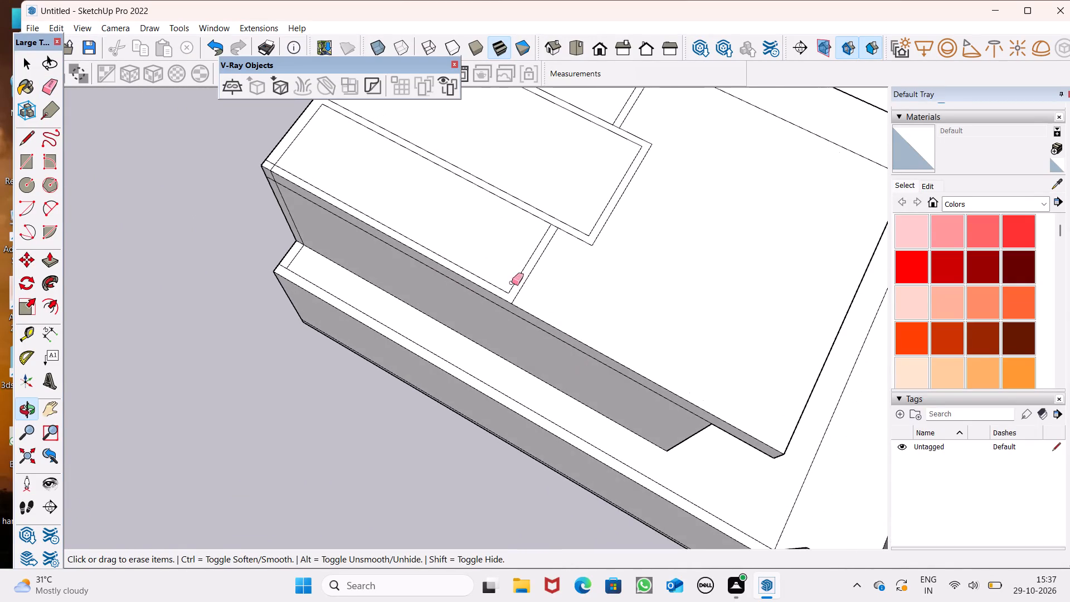
{"action": "scroll", "coordinate": [460, 274], "scroll_direction": "down", "scroll_amount": 5}
{"action": "scroll", "coordinate": [369, 211], "scroll_direction": "up", "scroll_amount": 6}
{"action": "scroll", "coordinate": [323, 195], "scroll_direction": "up", "scroll_amount": 7}
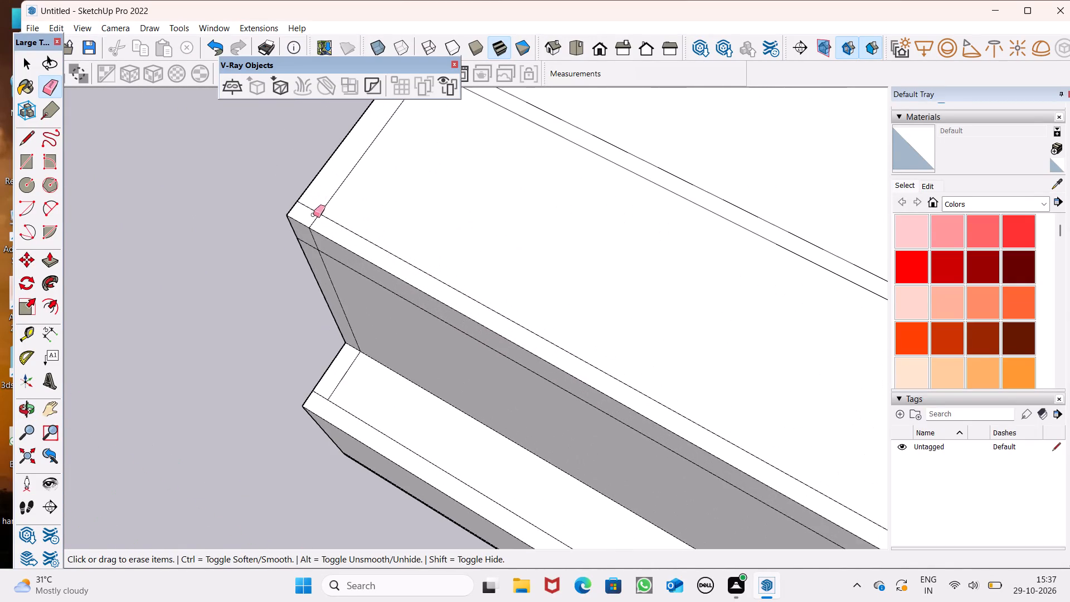
{"action": "scroll", "coordinate": [313, 213], "scroll_direction": "up", "scroll_amount": 6}
{"action": "left_click_drag", "start_coordinate": [312, 201], "coordinate": [319, 229]}
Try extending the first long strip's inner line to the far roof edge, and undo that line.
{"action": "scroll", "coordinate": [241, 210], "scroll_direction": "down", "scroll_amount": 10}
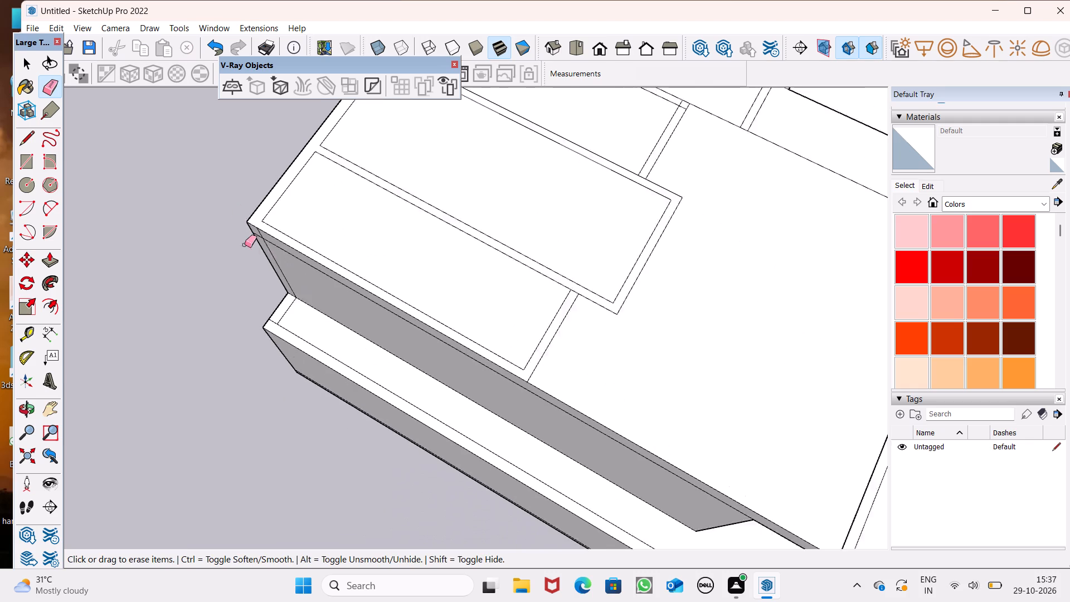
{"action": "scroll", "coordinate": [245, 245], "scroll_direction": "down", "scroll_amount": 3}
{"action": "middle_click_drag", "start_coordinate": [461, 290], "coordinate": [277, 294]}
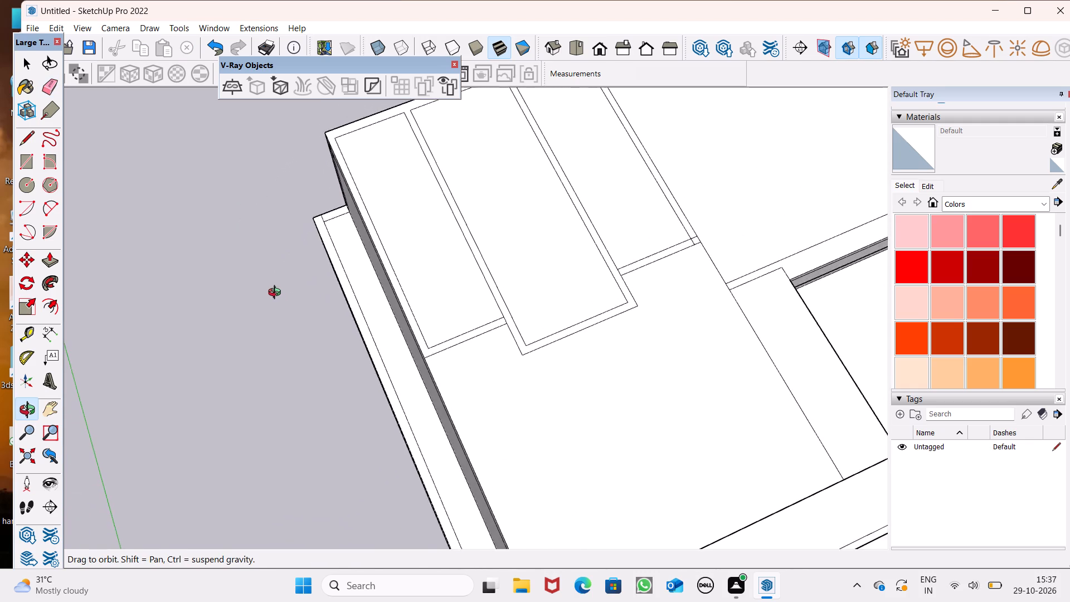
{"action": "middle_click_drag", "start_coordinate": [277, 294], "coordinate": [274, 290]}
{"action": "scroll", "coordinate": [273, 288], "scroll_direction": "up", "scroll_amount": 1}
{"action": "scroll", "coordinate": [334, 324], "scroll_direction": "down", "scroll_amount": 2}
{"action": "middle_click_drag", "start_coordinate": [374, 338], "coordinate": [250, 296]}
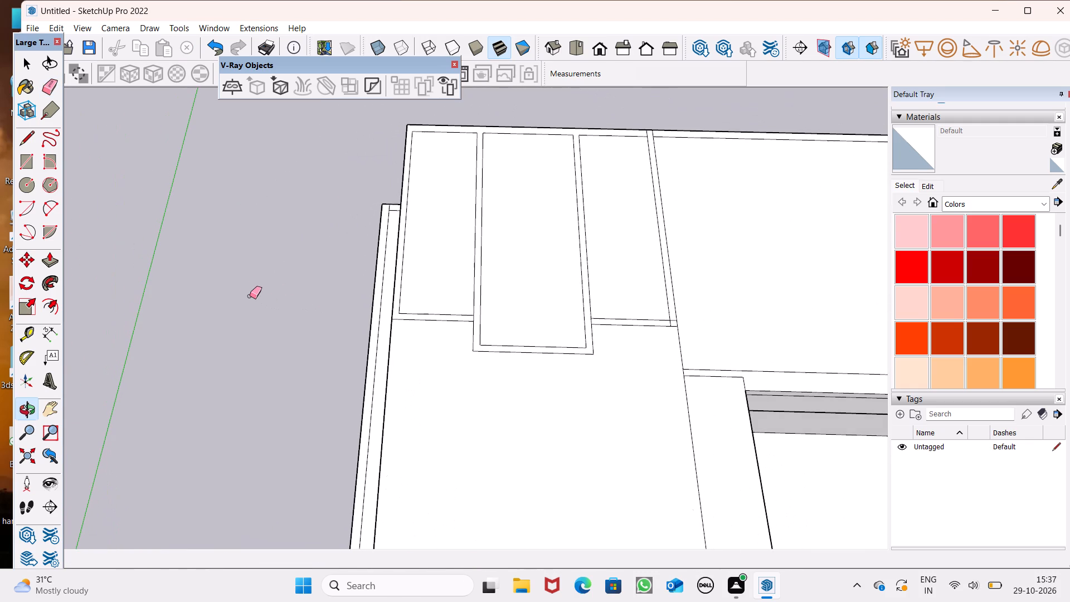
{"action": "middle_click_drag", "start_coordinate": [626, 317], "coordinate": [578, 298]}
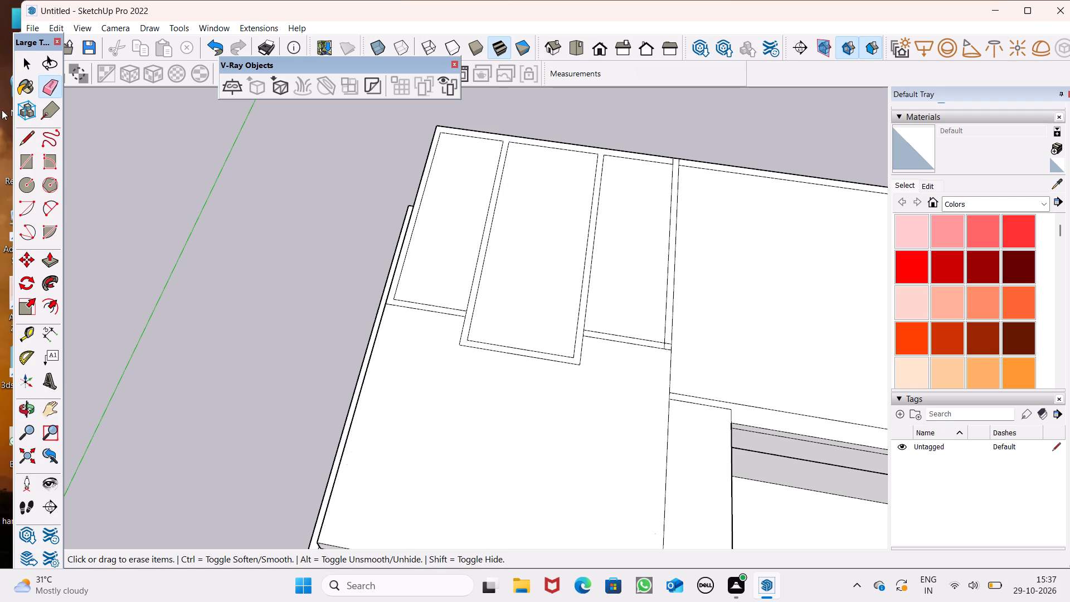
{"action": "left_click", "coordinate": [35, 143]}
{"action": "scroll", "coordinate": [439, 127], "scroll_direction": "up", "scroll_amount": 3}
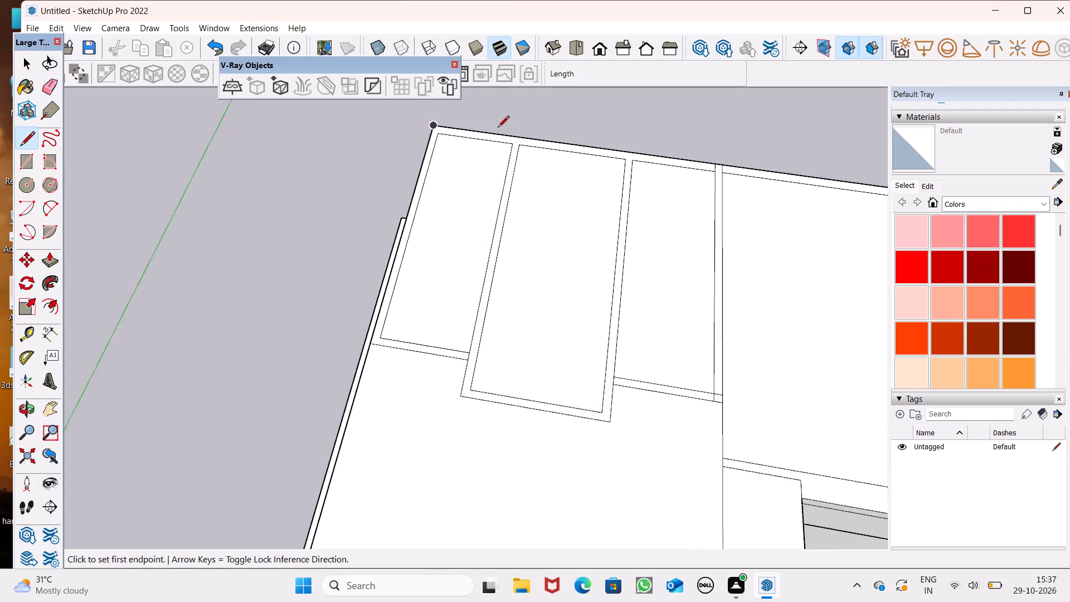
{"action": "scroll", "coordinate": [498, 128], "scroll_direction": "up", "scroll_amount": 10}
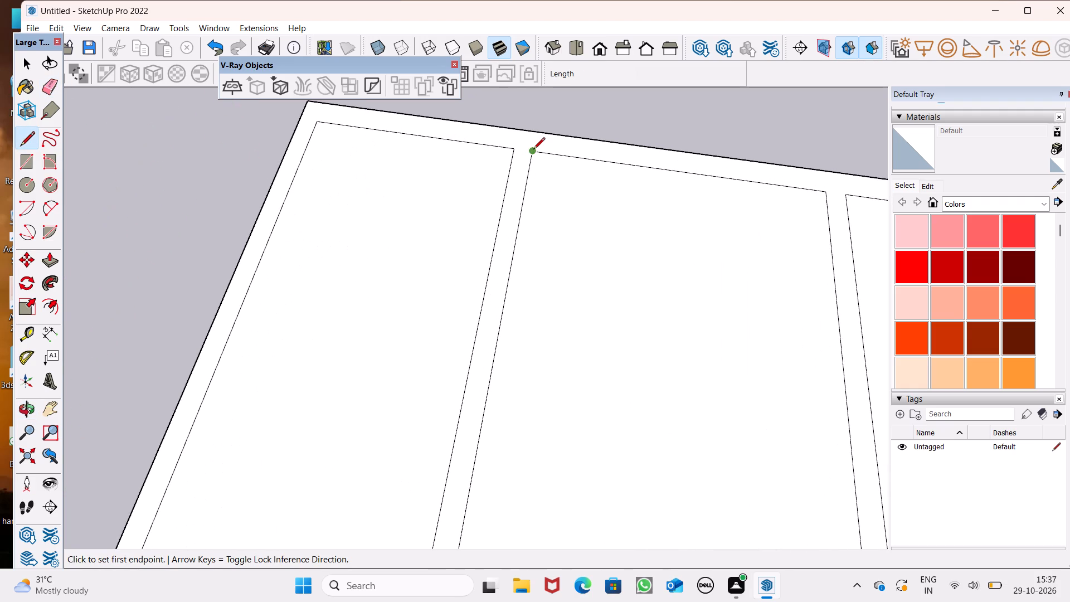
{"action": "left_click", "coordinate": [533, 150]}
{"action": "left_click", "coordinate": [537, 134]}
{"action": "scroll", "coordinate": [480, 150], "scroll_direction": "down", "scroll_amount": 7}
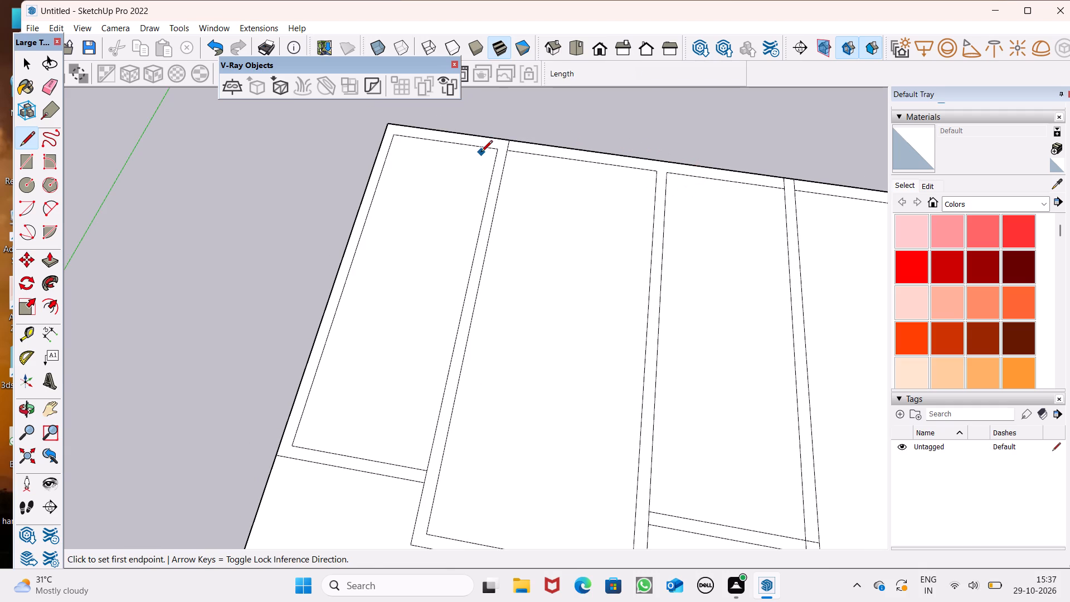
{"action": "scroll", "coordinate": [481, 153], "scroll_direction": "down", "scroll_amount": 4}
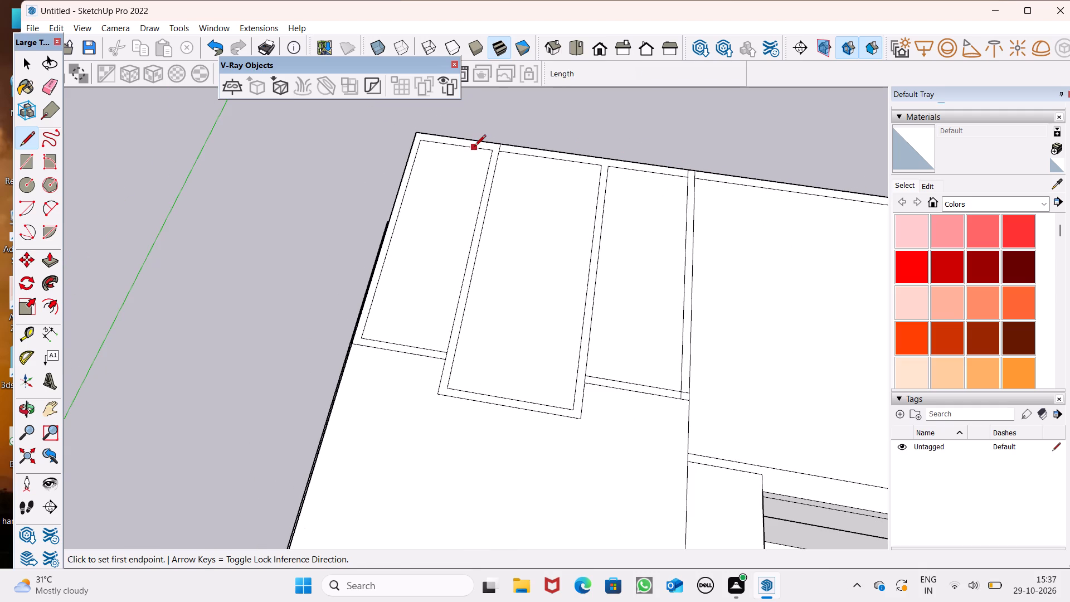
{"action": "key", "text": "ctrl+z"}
Draw two short lines extending the outer lines of both long strips to the far roof edge, closing the middle room's wall outline.
{"action": "scroll", "coordinate": [519, 135], "scroll_direction": "up", "scroll_amount": 12}
{"action": "left_click", "coordinate": [464, 161]}
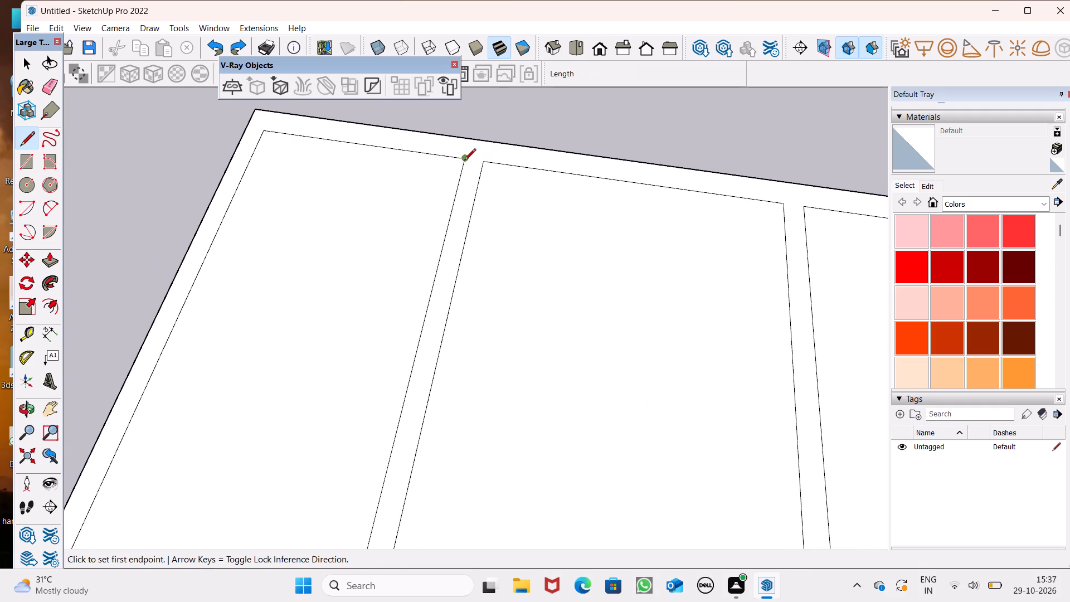
{"action": "left_click", "coordinate": [468, 142]}
{"action": "scroll", "coordinate": [410, 185], "scroll_direction": "down", "scroll_amount": 3}
{"action": "scroll", "coordinate": [711, 197], "scroll_direction": "up", "scroll_amount": 3}
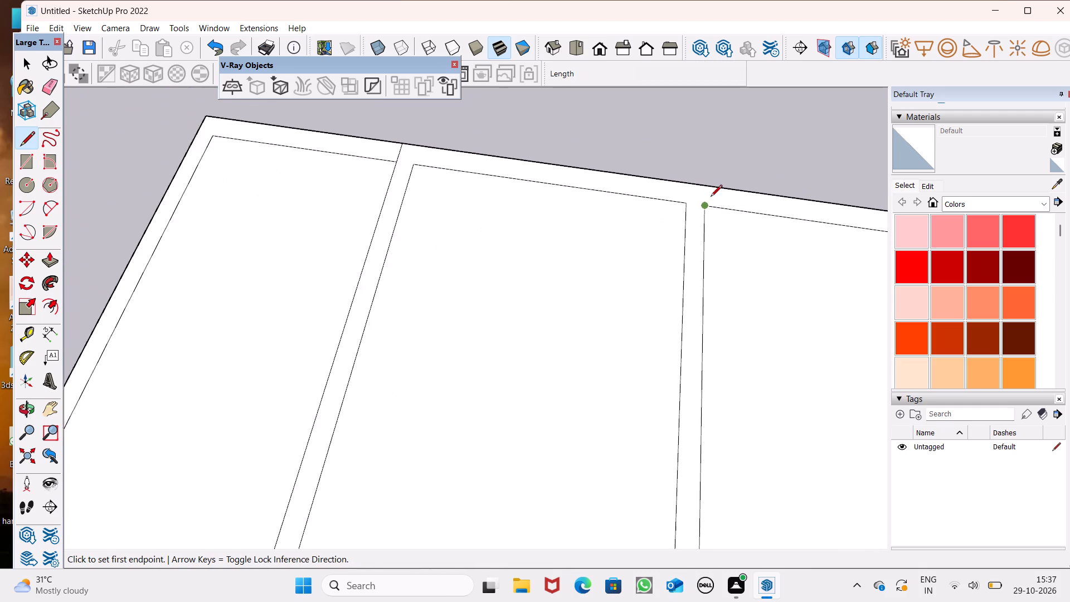
{"action": "left_click", "coordinate": [703, 206]}
{"action": "left_click", "coordinate": [704, 190]}
{"action": "key", "text": "space"}
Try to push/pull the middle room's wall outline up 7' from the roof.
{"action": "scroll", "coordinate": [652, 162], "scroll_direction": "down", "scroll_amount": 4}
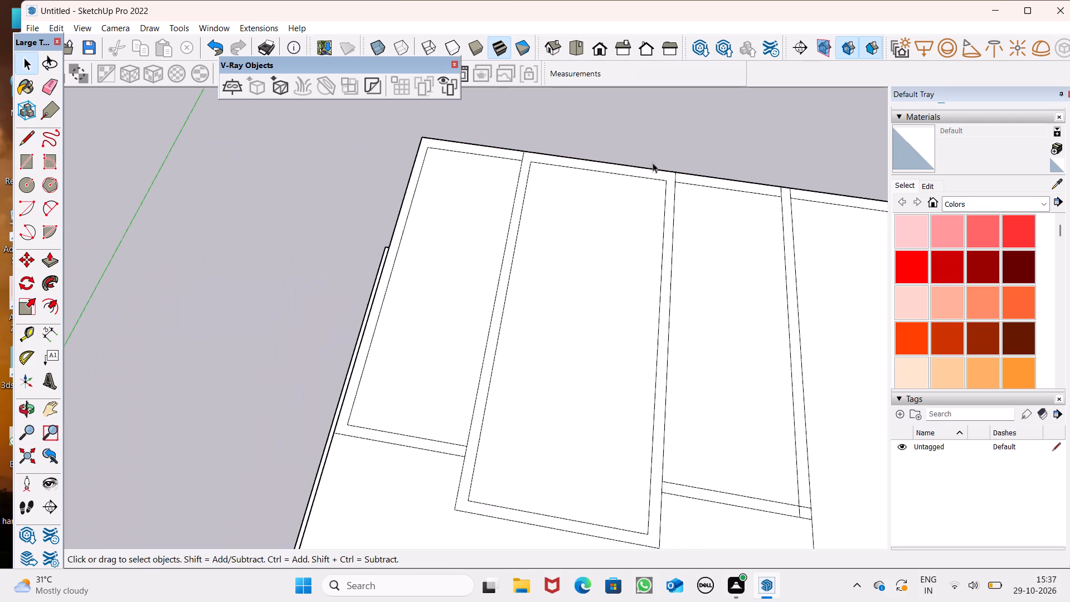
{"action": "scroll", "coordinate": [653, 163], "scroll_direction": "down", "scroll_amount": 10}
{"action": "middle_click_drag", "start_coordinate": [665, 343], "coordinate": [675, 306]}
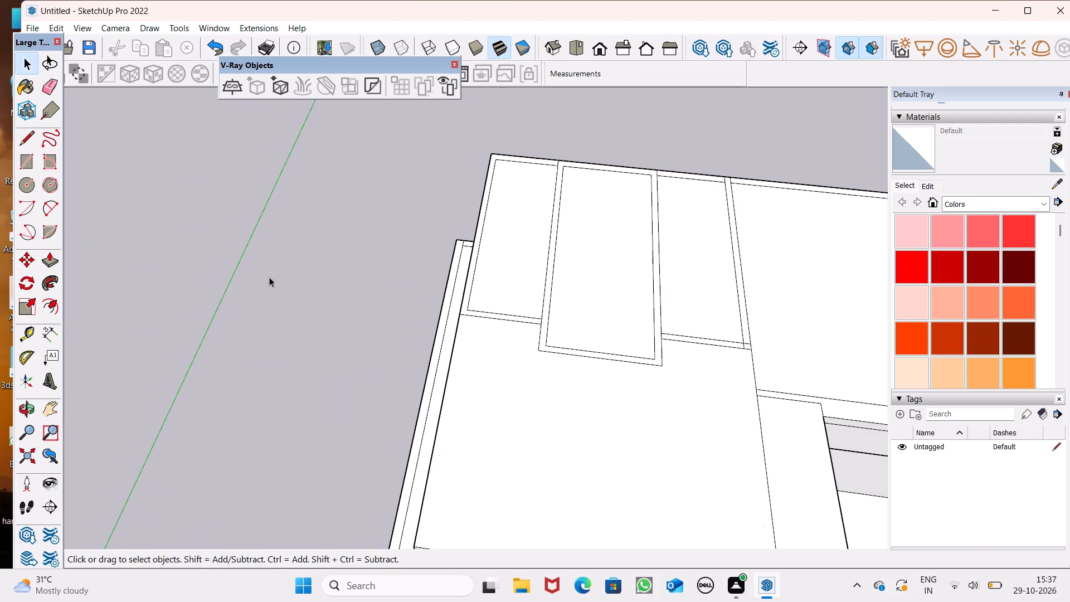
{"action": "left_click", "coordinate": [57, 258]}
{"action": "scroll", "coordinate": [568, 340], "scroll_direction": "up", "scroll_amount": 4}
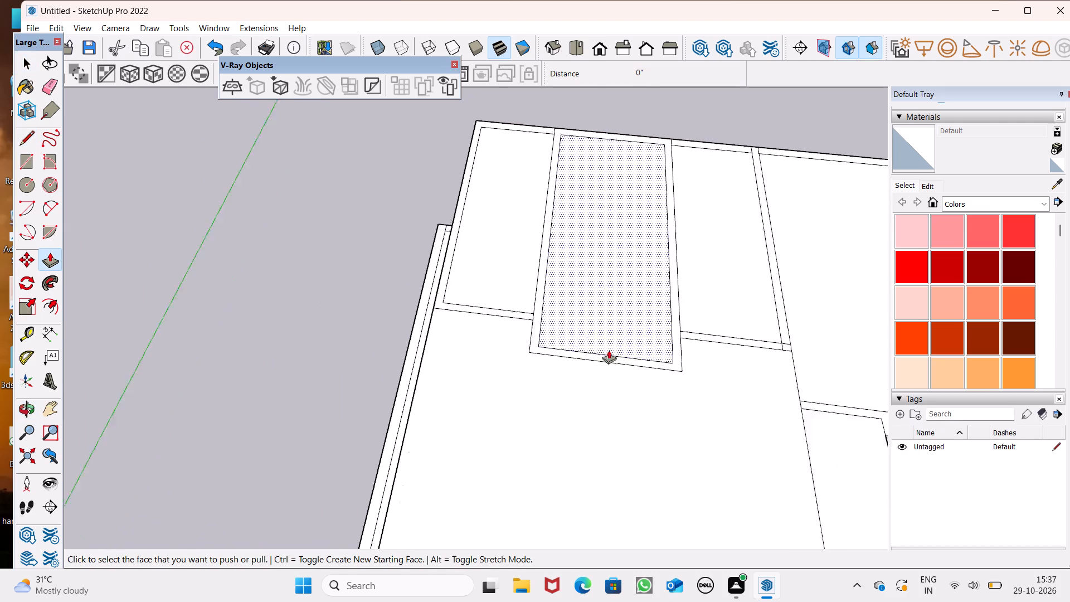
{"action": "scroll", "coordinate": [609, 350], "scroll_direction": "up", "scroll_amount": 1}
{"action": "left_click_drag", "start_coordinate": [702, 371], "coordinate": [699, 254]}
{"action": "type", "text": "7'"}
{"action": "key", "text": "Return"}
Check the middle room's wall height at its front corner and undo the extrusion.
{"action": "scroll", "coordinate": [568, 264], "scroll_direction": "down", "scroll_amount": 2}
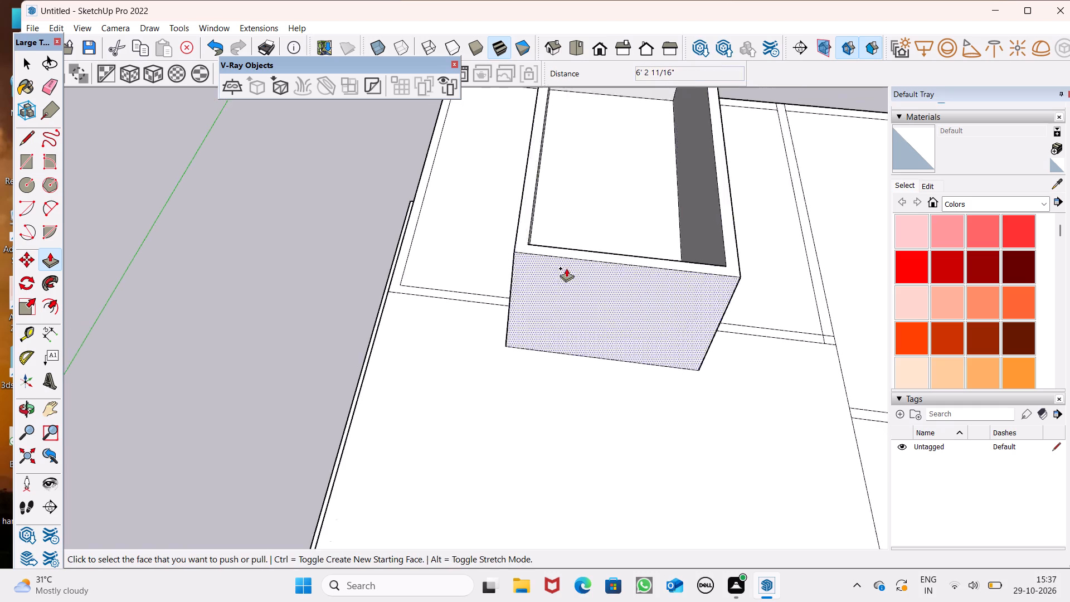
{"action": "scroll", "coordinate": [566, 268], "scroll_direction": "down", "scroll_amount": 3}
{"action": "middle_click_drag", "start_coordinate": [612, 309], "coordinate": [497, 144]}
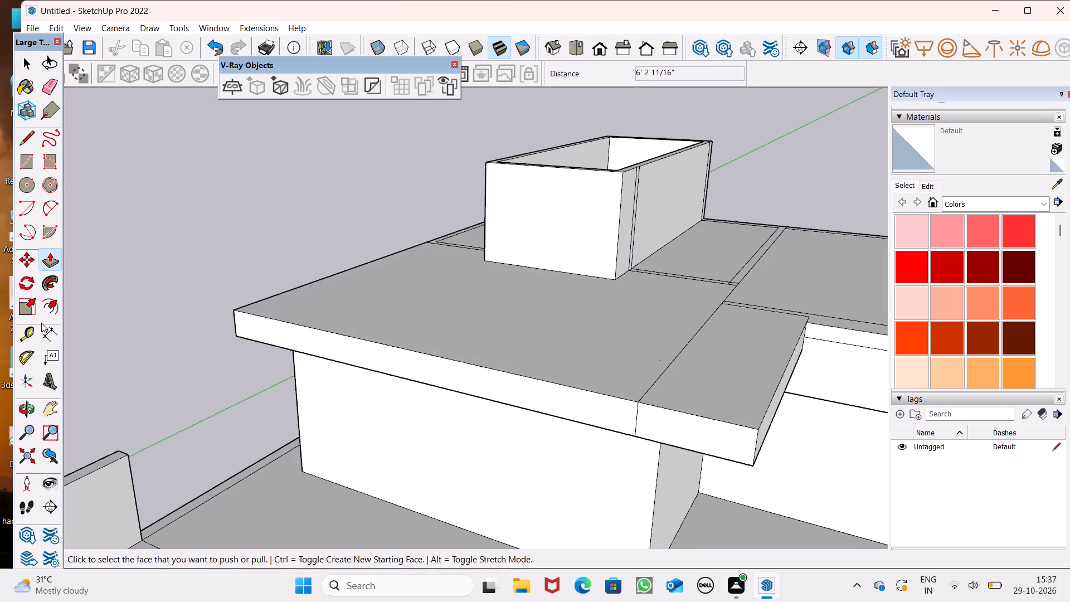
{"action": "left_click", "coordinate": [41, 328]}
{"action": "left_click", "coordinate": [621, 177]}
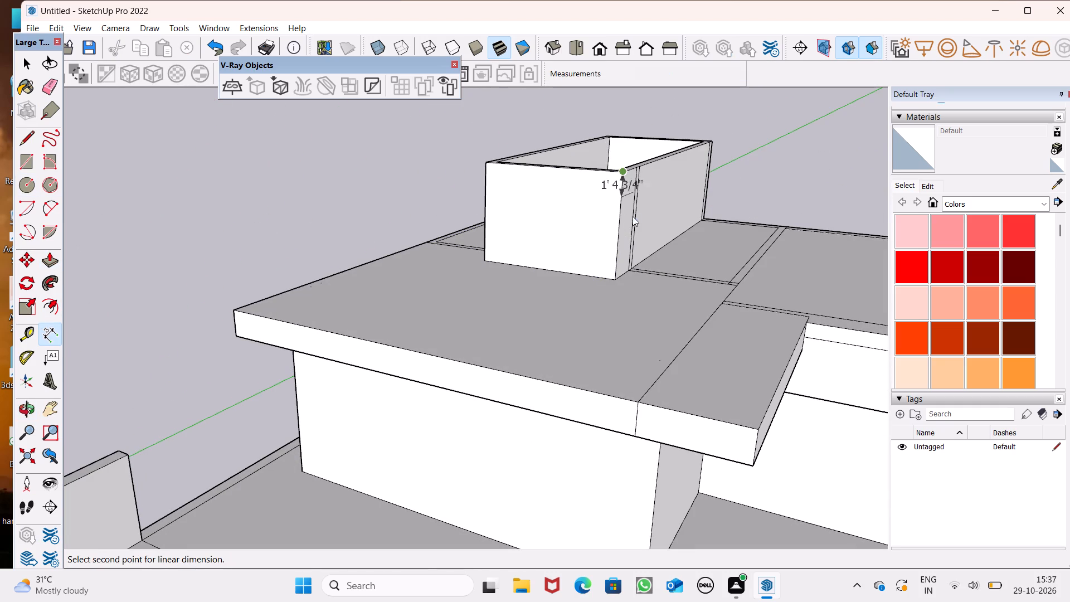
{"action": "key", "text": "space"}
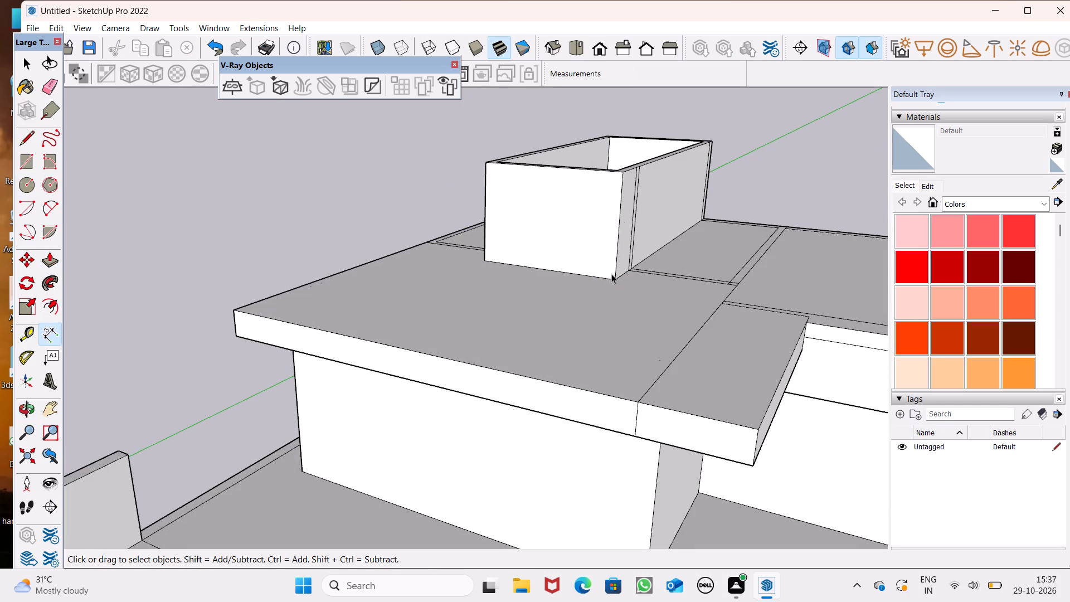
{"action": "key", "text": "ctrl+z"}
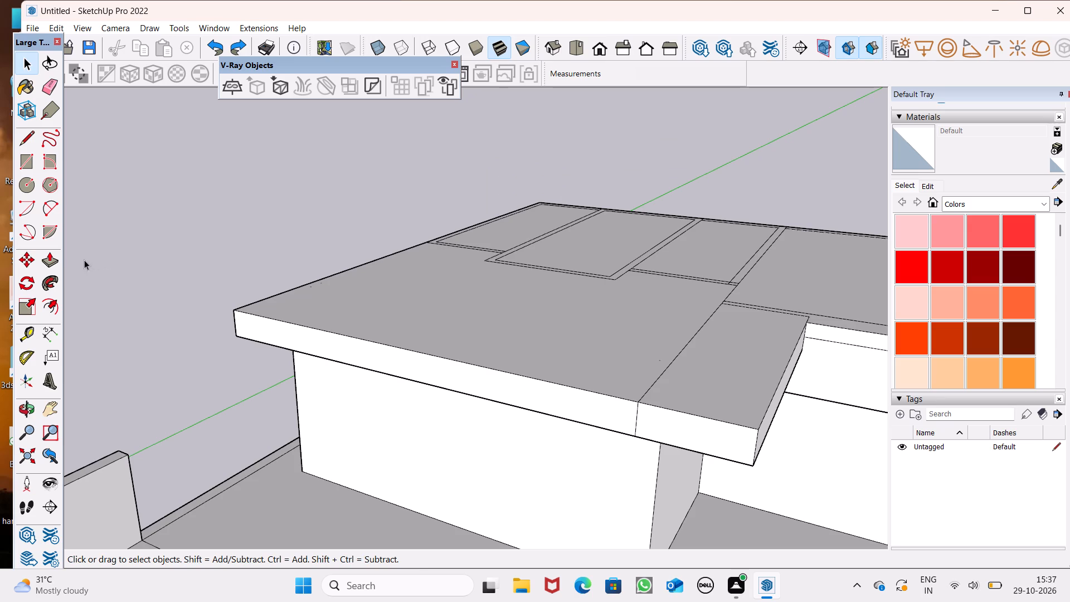
Push/pull the middle room's wall outline up 7' from the roof.
{"action": "left_click", "coordinate": [49, 263]}
{"action": "scroll", "coordinate": [285, 178], "scroll_direction": "down", "scroll_amount": 2}
{"action": "middle_click_drag", "start_coordinate": [375, 244], "coordinate": [368, 307]}
{"action": "scroll", "coordinate": [496, 259], "scroll_direction": "up", "scroll_amount": 8}
{"action": "left_click", "coordinate": [610, 288]}
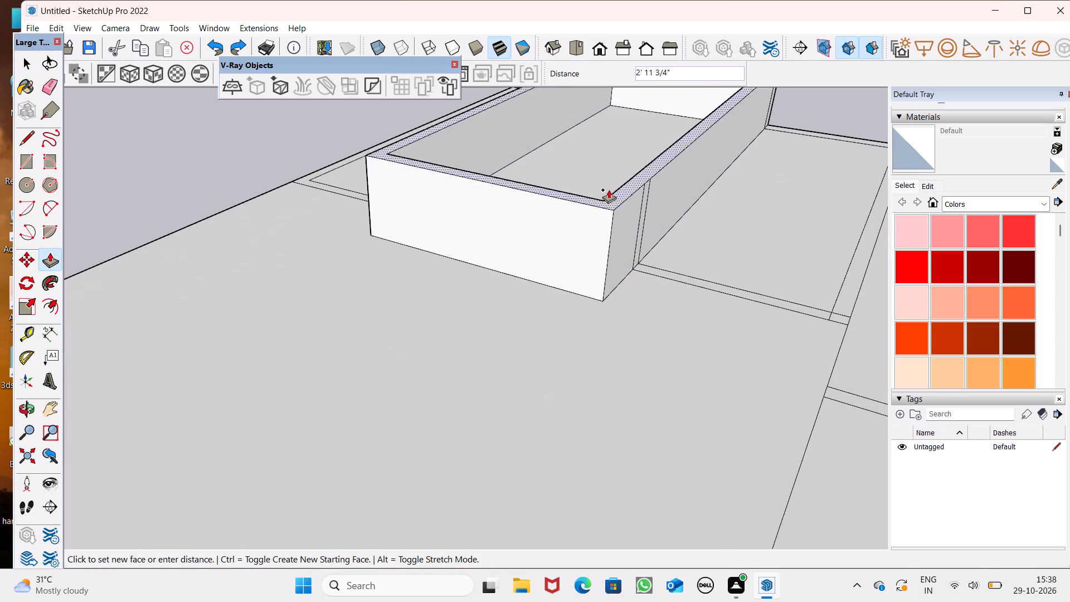
{"action": "type", "text": "7'"}
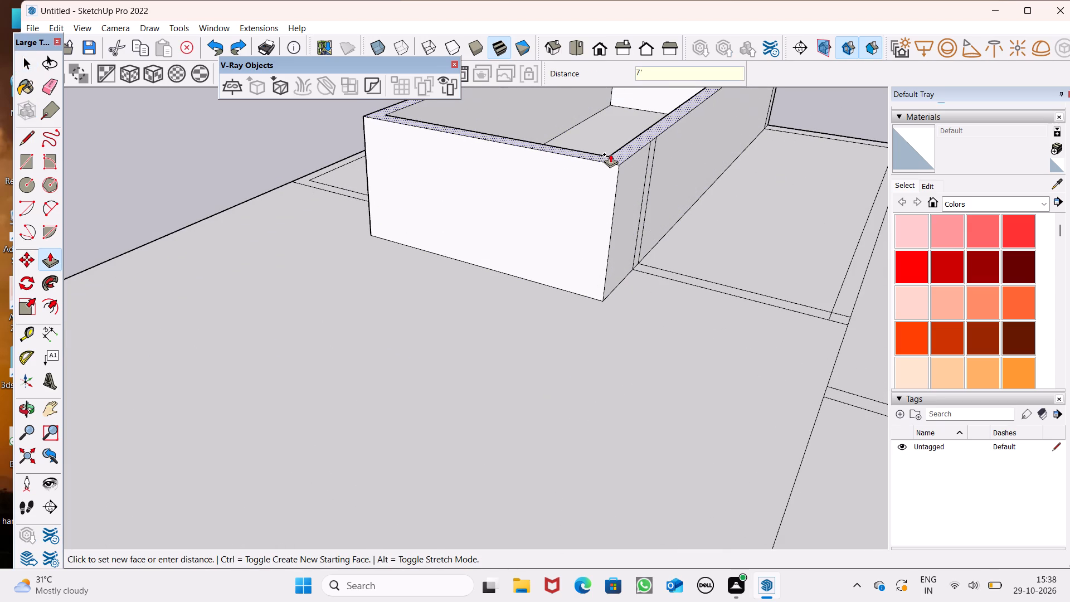
{"action": "key", "text": "Return"}
{"action": "scroll", "coordinate": [528, 236], "scroll_direction": "down", "scroll_amount": 7}
{"action": "key", "text": "space"}
Measure the height of the middle room's raised walls at the front corner edge.
{"action": "scroll", "coordinate": [484, 250], "scroll_direction": "down", "scroll_amount": 3}
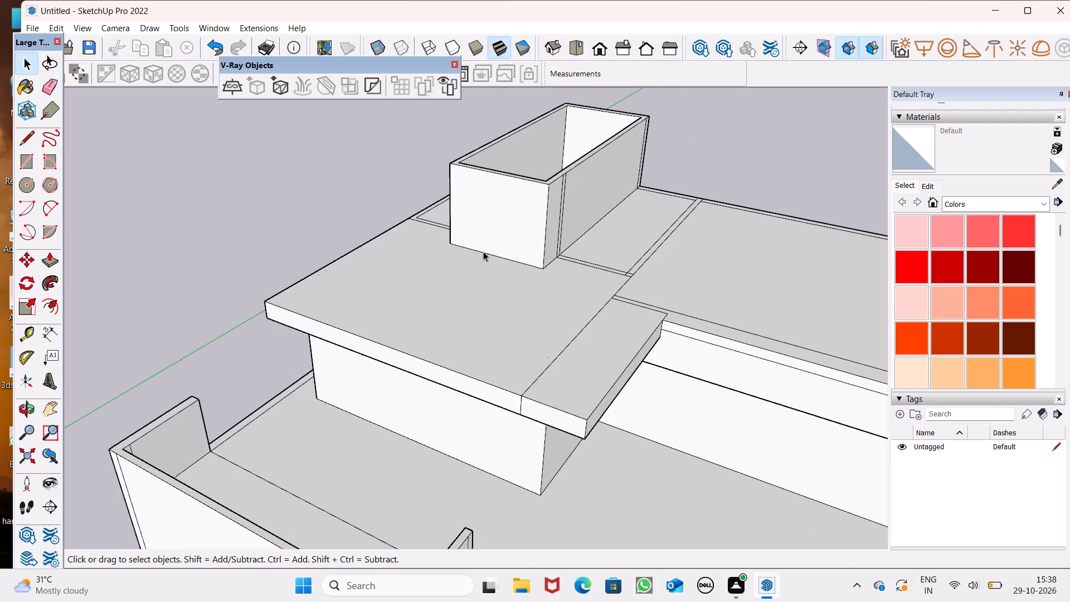
{"action": "middle_click_drag", "start_coordinate": [518, 252], "coordinate": [541, 258]}
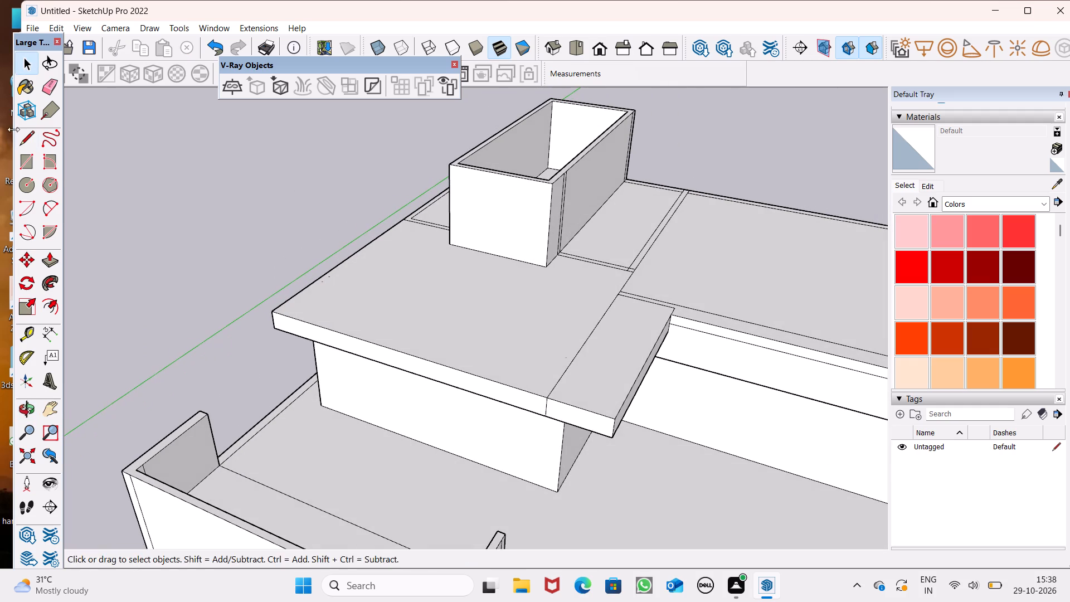
{"action": "left_click", "coordinate": [50, 339]}
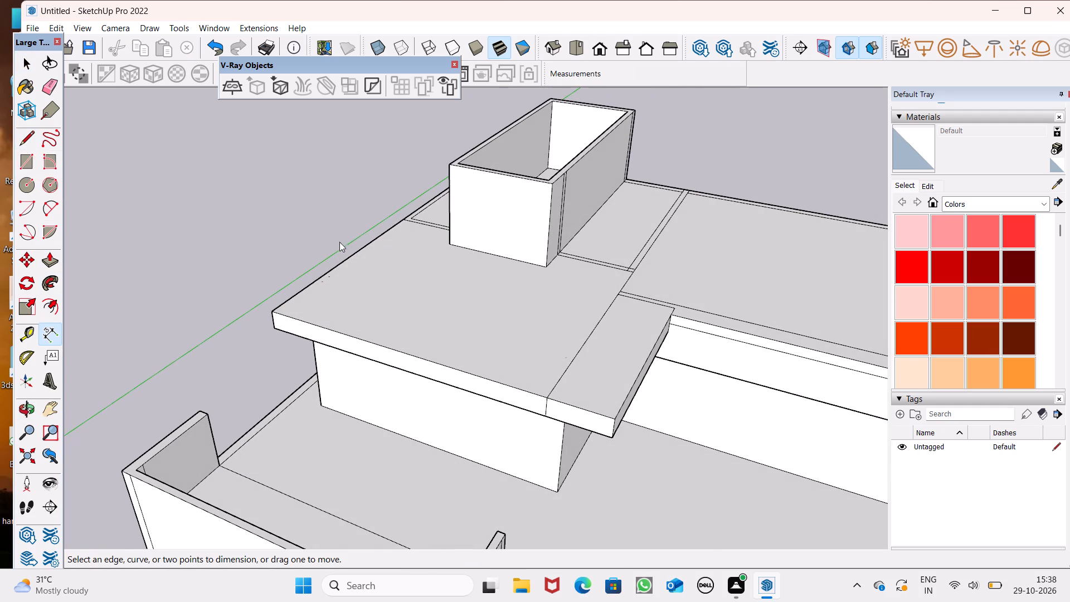
{"action": "scroll", "coordinate": [338, 240], "scroll_direction": "up", "scroll_amount": 5}
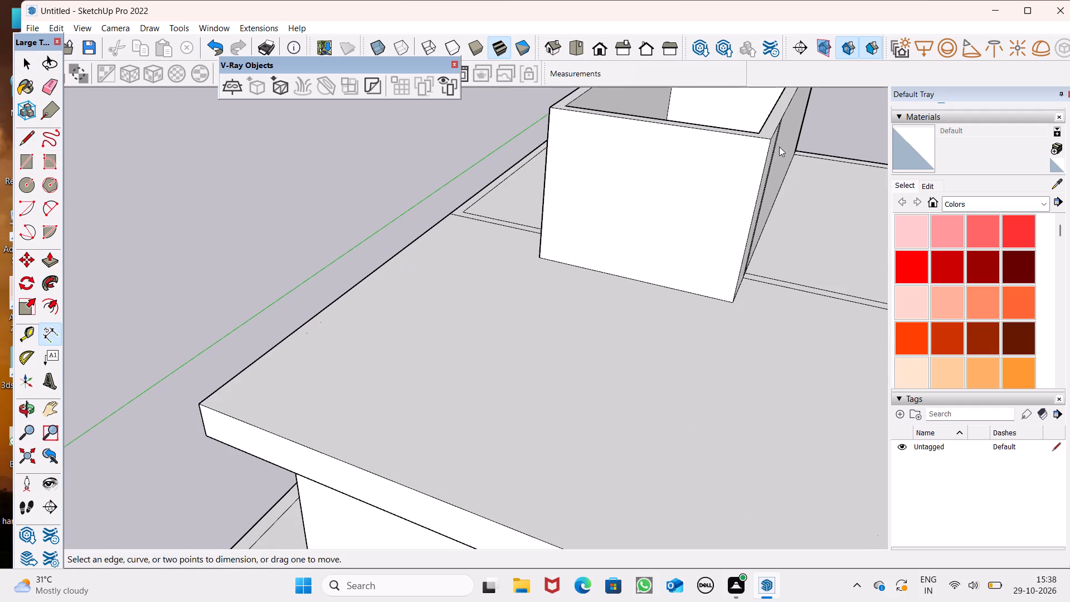
{"action": "left_click", "coordinate": [772, 142]}
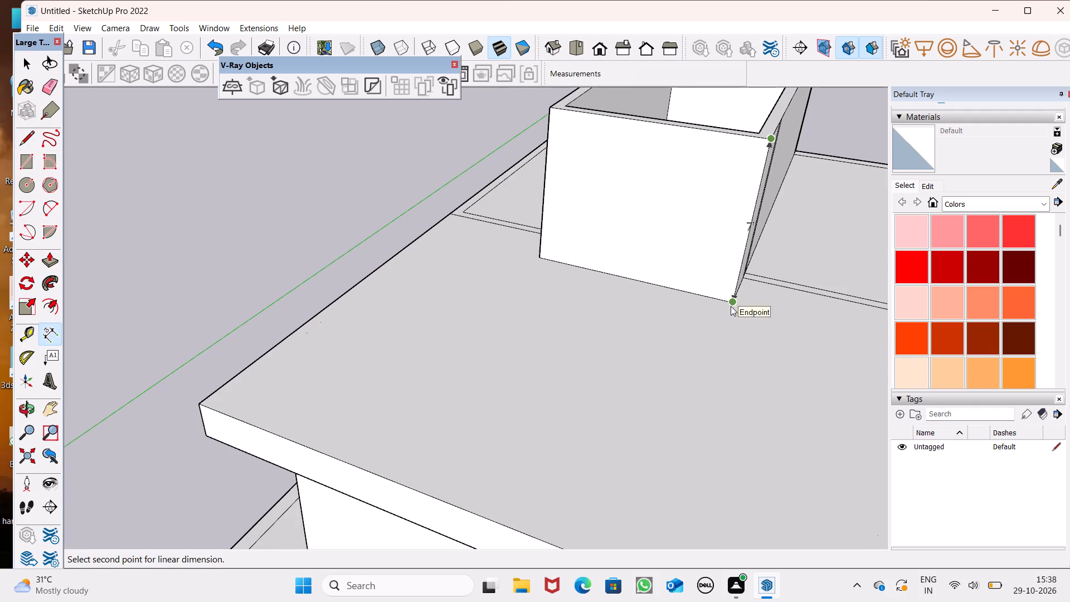
{"action": "key", "text": "space"}
Erase the leftover line segments at the two outer corners of the strip outline beside the middle room, on the large roof's side.
{"action": "scroll", "coordinate": [519, 288], "scroll_direction": "down", "scroll_amount": 6}
{"action": "middle_click_drag", "start_coordinate": [499, 308], "coordinate": [290, 291]}
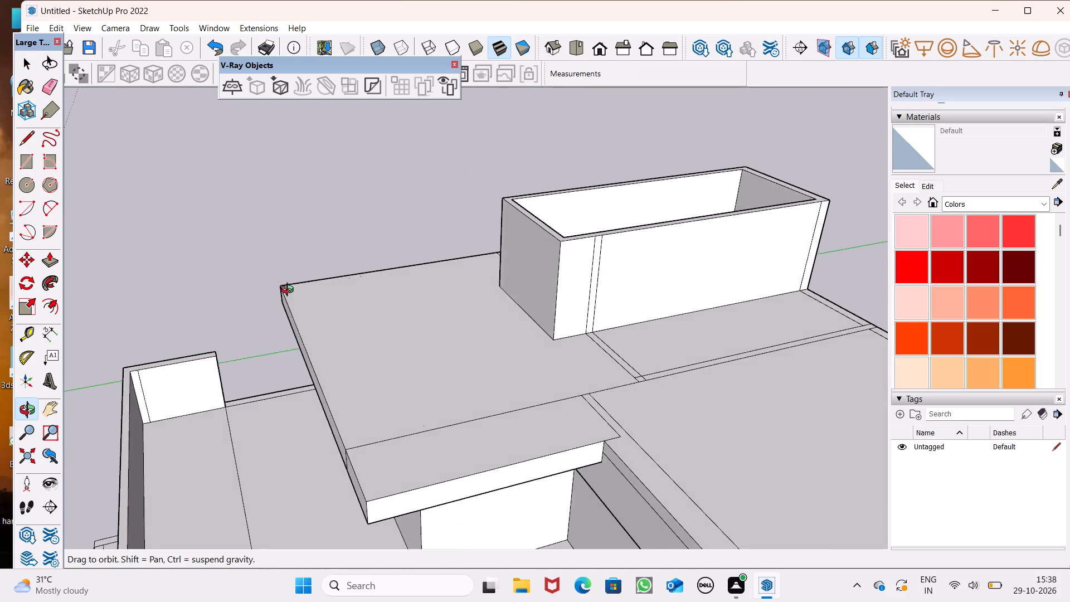
{"action": "middle_click_drag", "start_coordinate": [290, 291], "coordinate": [287, 293]}
{"action": "scroll", "coordinate": [287, 293], "scroll_direction": "up", "scroll_amount": 1}
{"action": "scroll", "coordinate": [367, 287], "scroll_direction": "down", "scroll_amount": 3}
{"action": "middle_click_drag", "start_coordinate": [397, 324], "coordinate": [448, 348]}
{"action": "scroll", "coordinate": [630, 314], "scroll_direction": "up", "scroll_amount": 3}
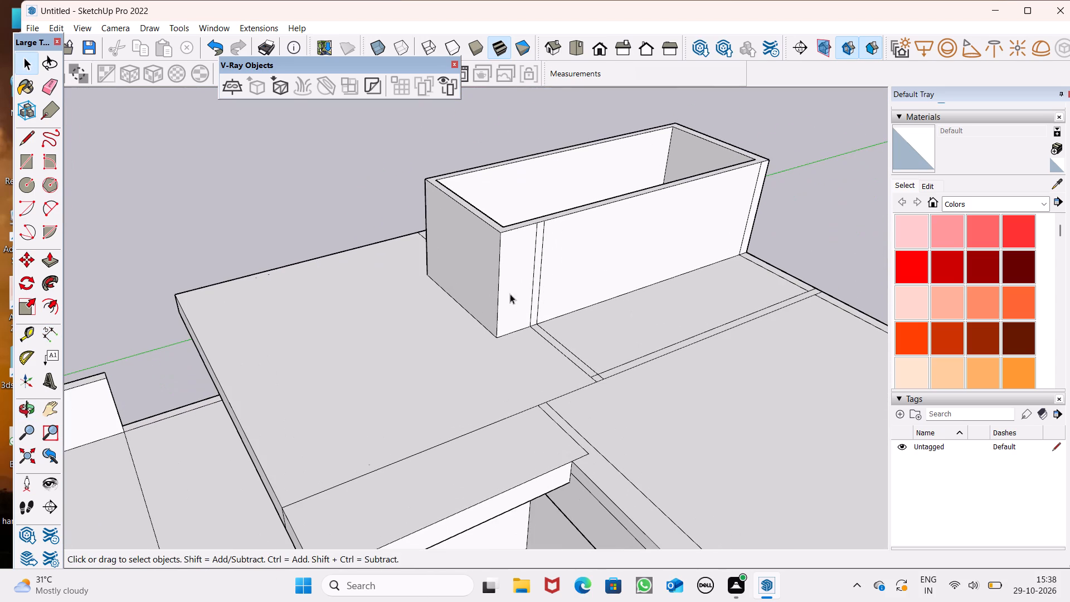
{"action": "left_click", "coordinate": [45, 84]}
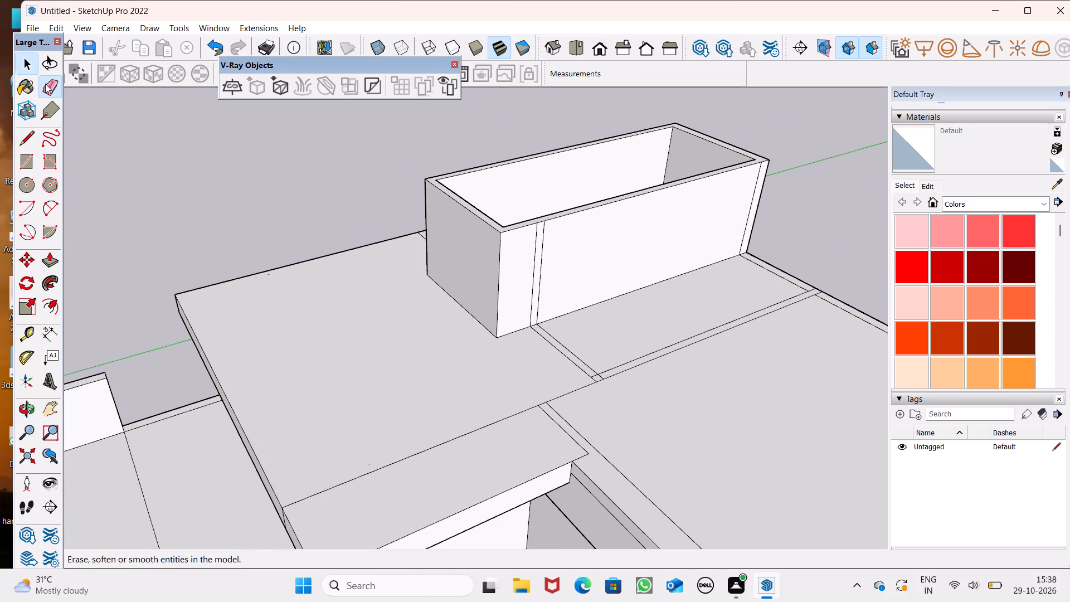
{"action": "scroll", "coordinate": [409, 352], "scroll_direction": "up", "scroll_amount": 7}
{"action": "scroll", "coordinate": [670, 356], "scroll_direction": "up", "scroll_amount": 5}
{"action": "left_click_drag", "start_coordinate": [625, 339], "coordinate": [626, 348]}
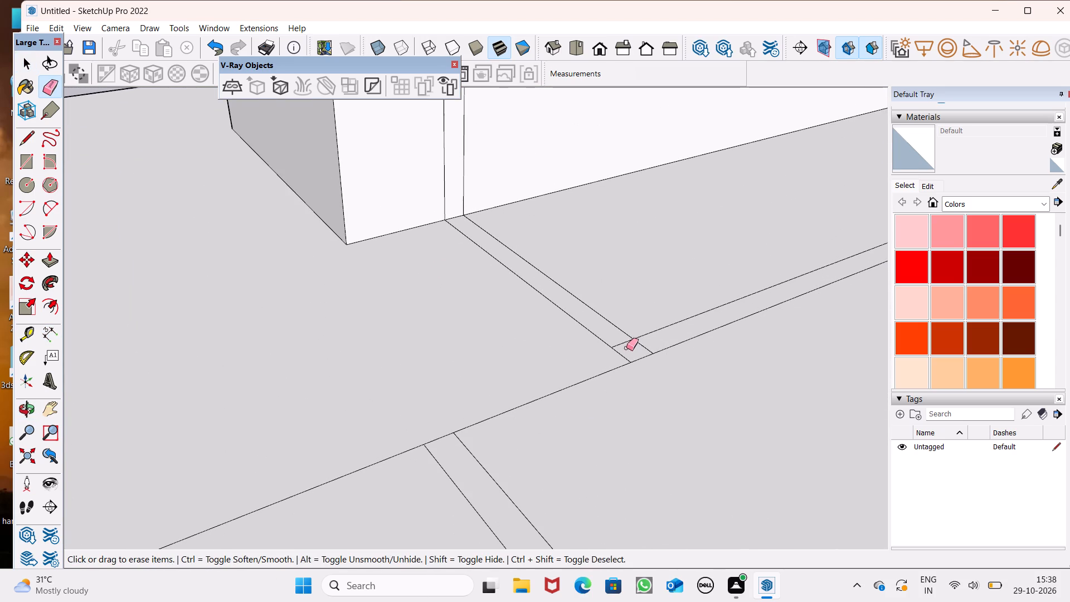
{"action": "left_click_drag", "start_coordinate": [626, 348], "coordinate": [640, 344]}
{"action": "scroll", "coordinate": [363, 335], "scroll_direction": "down", "scroll_amount": 8}
{"action": "scroll", "coordinate": [712, 240], "scroll_direction": "up", "scroll_amount": 6}
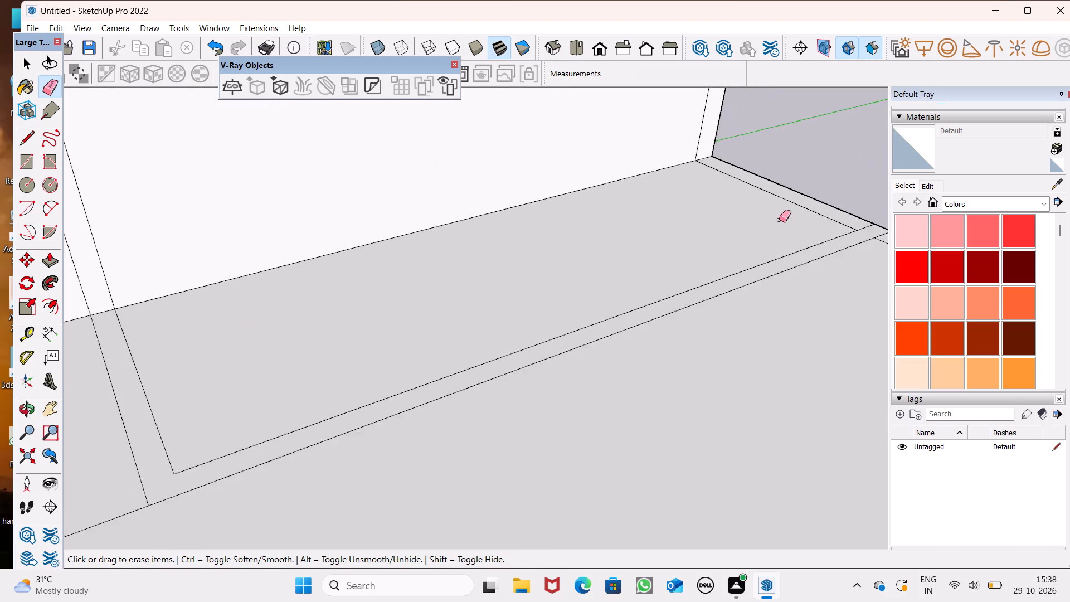
{"action": "scroll", "coordinate": [731, 236], "scroll_direction": "down", "scroll_amount": 5}
{"action": "scroll", "coordinate": [816, 219], "scroll_direction": "up", "scroll_amount": 5}
{"action": "left_click", "coordinate": [819, 240]}
{"action": "scroll", "coordinate": [763, 219], "scroll_direction": "down", "scroll_amount": 2}
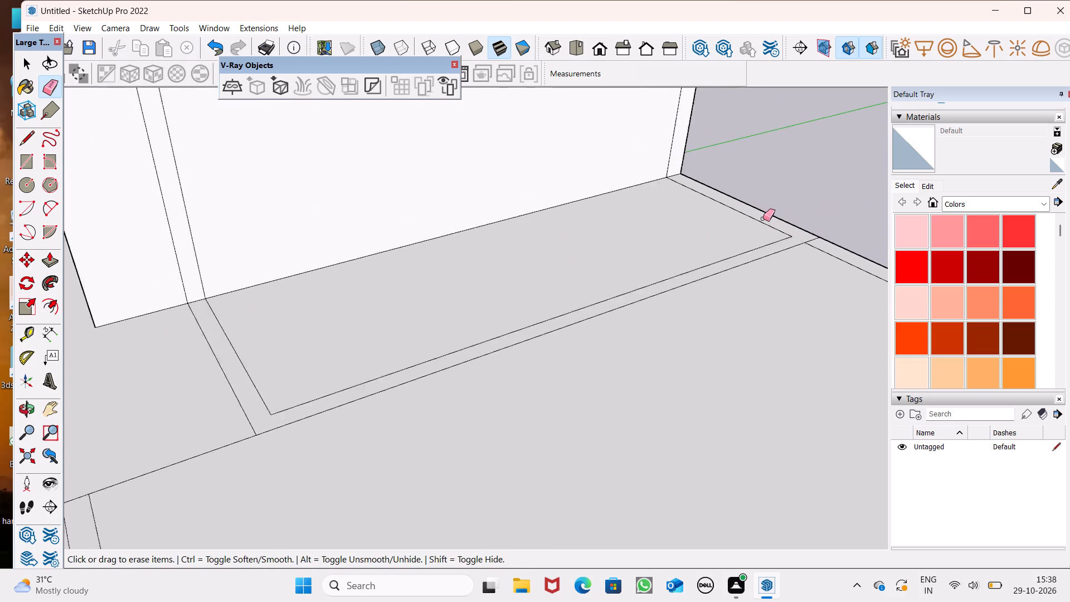
{"action": "scroll", "coordinate": [763, 219], "scroll_direction": "down", "scroll_amount": 11}
{"action": "scroll", "coordinate": [605, 178], "scroll_direction": "down", "scroll_amount": 5}
{"action": "middle_click_drag", "start_coordinate": [581, 216], "coordinate": [682, 186]}
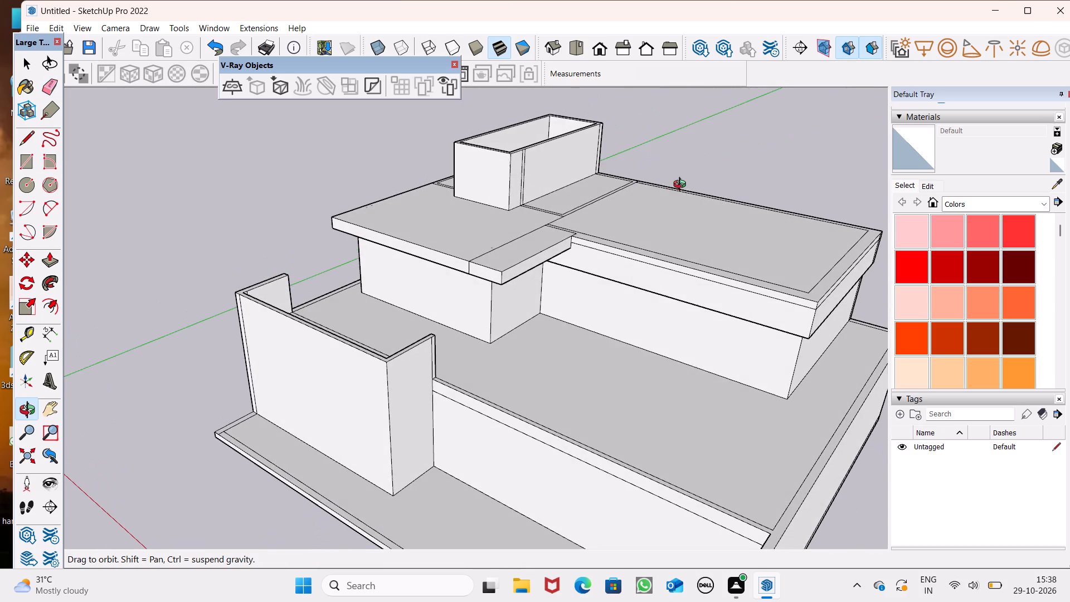
{"action": "middle_click_drag", "start_coordinate": [682, 186], "coordinate": [707, 197]}
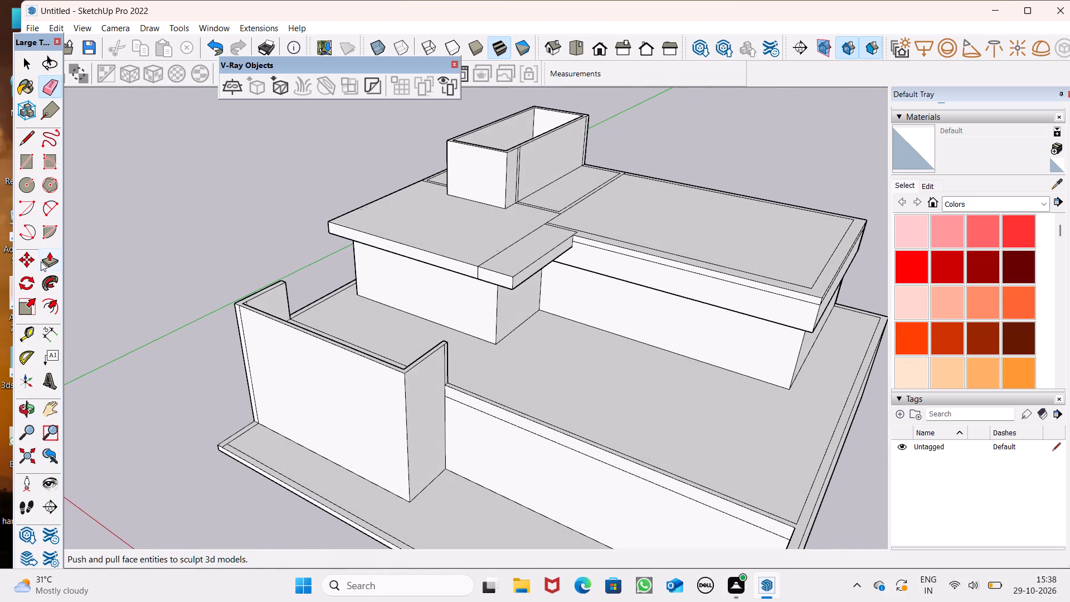
Erase the pair of stray vertical lines on the middle room's long wall facing the large roof.
{"action": "left_click", "coordinate": [41, 262]}
{"action": "scroll", "coordinate": [228, 330], "scroll_direction": "down", "scroll_amount": 3}
{"action": "scroll", "coordinate": [338, 200], "scroll_direction": "up", "scroll_amount": 7}
{"action": "middle_click_drag", "start_coordinate": [453, 236], "coordinate": [386, 266]}
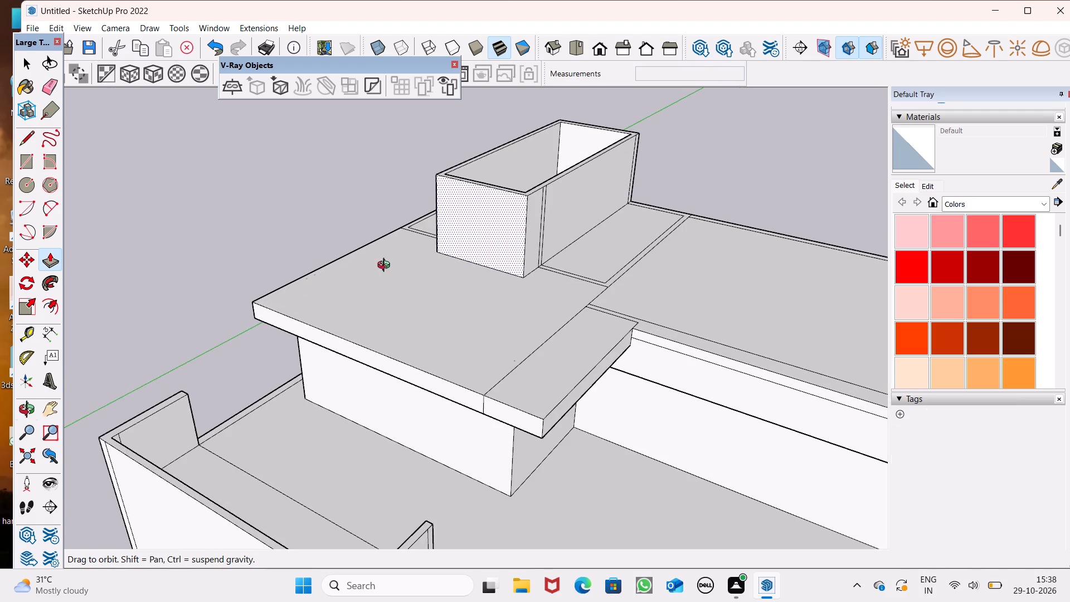
{"action": "middle_click_drag", "start_coordinate": [386, 266], "coordinate": [301, 304]}
{"action": "left_click", "coordinate": [59, 87]}
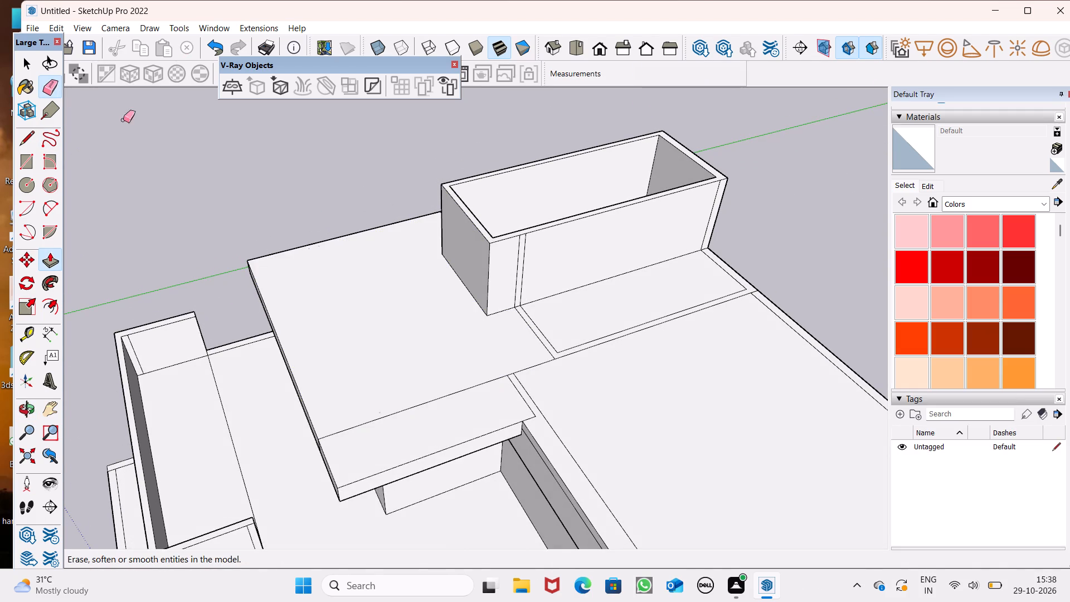
{"action": "left_click_drag", "start_coordinate": [524, 287], "coordinate": [510, 285]}
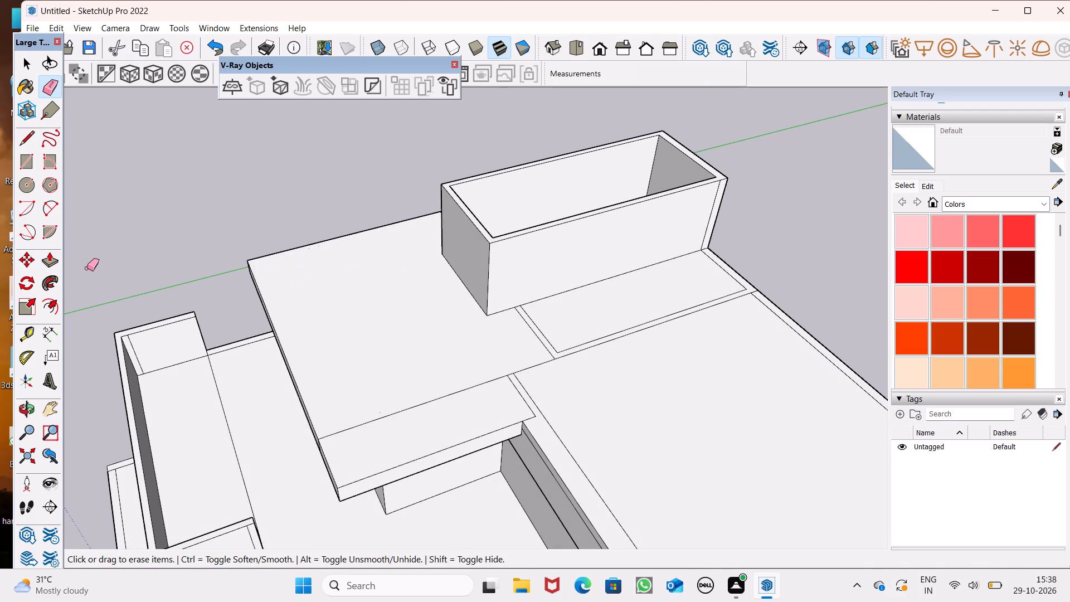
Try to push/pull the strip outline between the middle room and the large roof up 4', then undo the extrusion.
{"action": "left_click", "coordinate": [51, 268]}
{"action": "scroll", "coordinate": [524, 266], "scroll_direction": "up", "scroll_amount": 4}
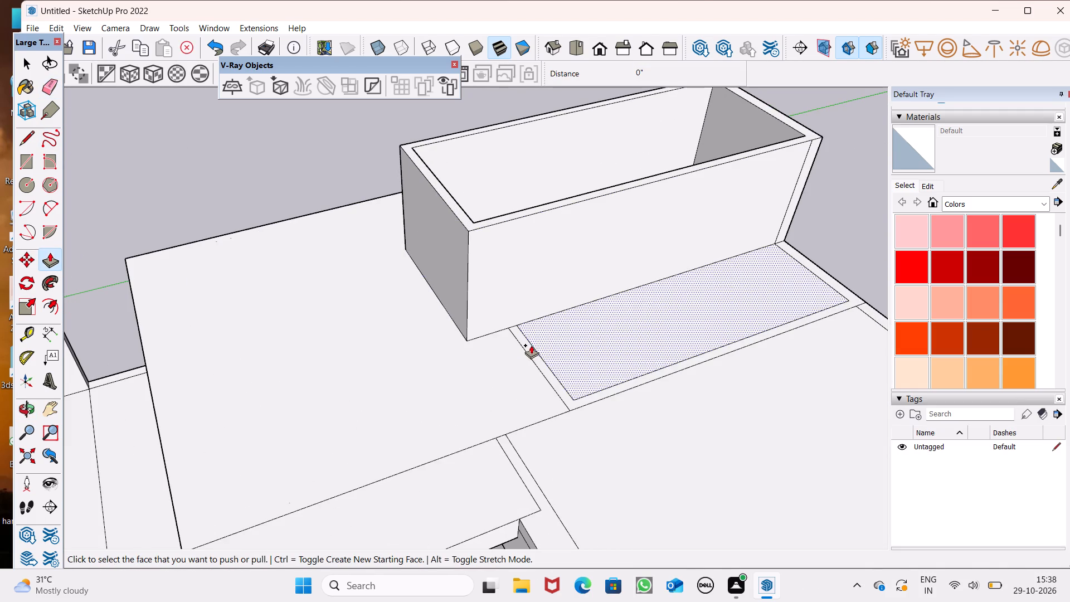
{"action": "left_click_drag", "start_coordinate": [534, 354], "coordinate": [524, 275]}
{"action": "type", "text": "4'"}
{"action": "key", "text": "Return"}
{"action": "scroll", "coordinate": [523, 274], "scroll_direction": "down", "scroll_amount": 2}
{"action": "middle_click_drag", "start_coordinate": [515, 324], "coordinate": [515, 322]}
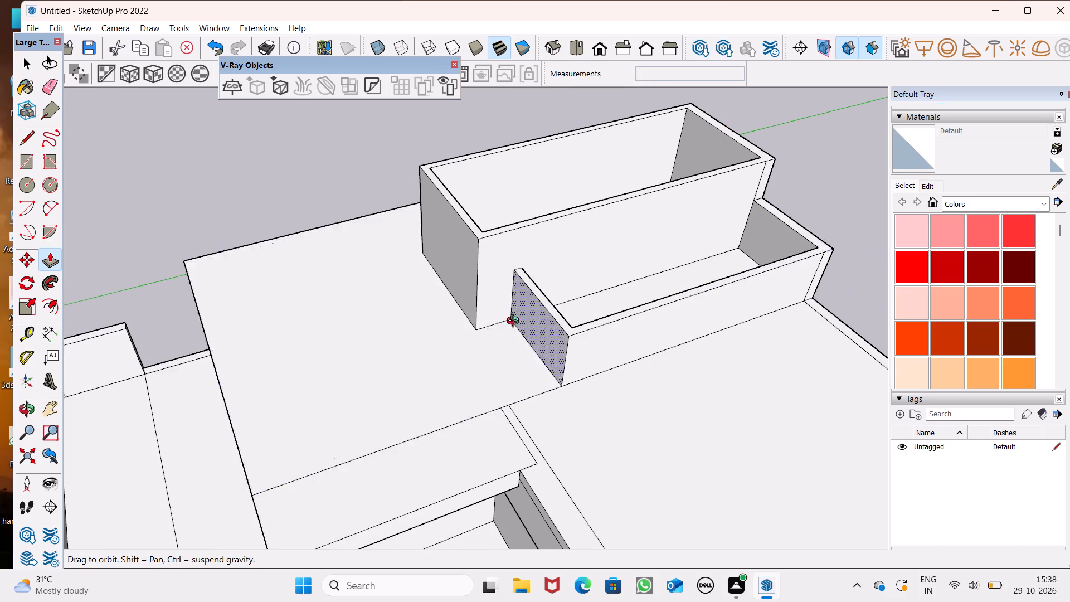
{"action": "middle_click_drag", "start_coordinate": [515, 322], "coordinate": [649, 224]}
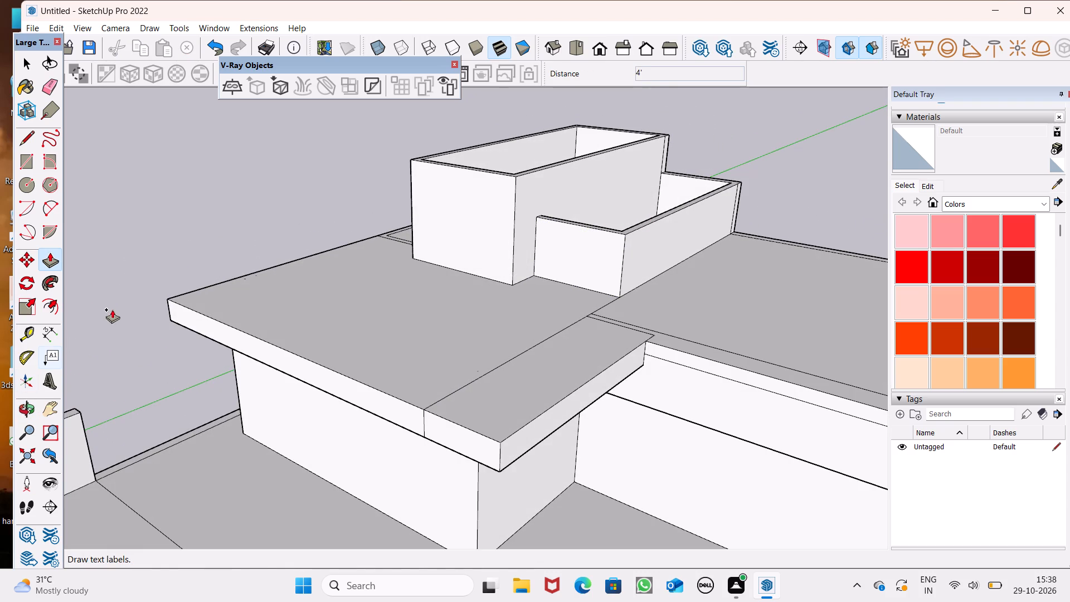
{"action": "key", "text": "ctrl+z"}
Push/pull the strip outline between the middle room and the large roof up 5'.
{"action": "middle_click_drag", "start_coordinate": [486, 449], "coordinate": [454, 495]}
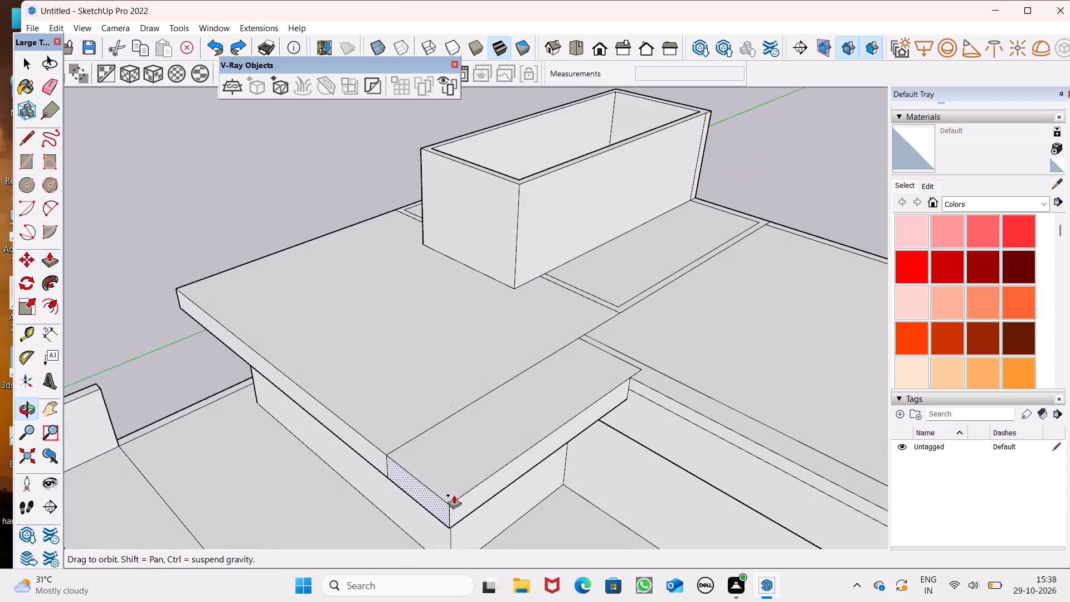
{"action": "middle_click_drag", "start_coordinate": [454, 495], "coordinate": [452, 497]}
{"action": "scroll", "coordinate": [609, 406], "scroll_direction": "up", "scroll_amount": 7}
{"action": "scroll", "coordinate": [598, 396], "scroll_direction": "down", "scroll_amount": 7}
{"action": "scroll", "coordinate": [622, 213], "scroll_direction": "up", "scroll_amount": 5}
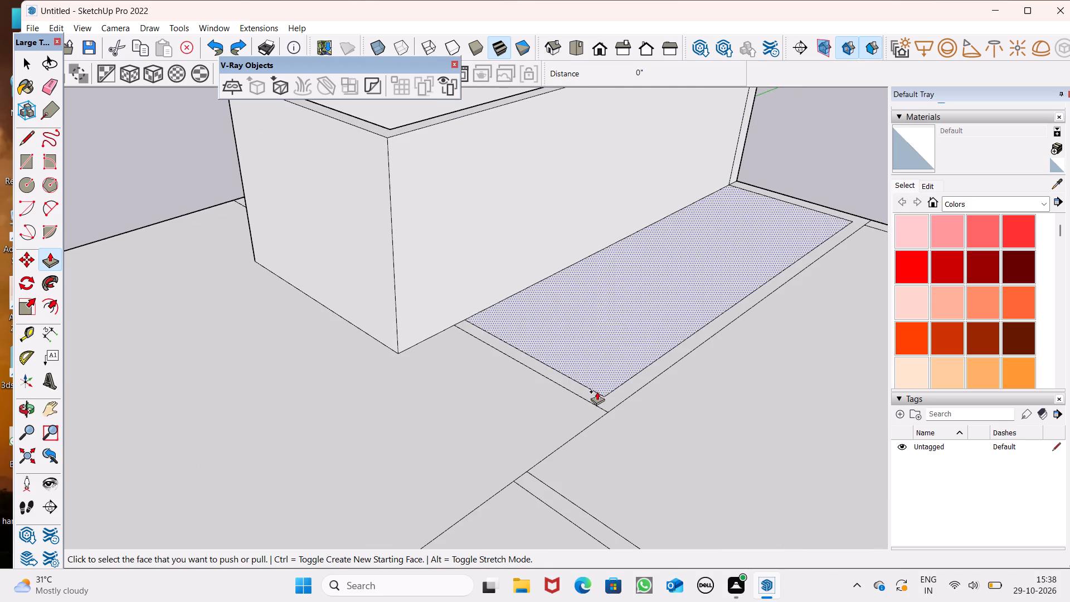
{"action": "left_click_drag", "start_coordinate": [601, 400], "coordinate": [582, 263]}
{"action": "type", "text": "5'"}
{"action": "key", "text": "Return"}
{"action": "scroll", "coordinate": [581, 263], "scroll_direction": "down", "scroll_amount": 5}
{"action": "middle_click_drag", "start_coordinate": [579, 280], "coordinate": [705, 201]}
{"action": "scroll", "coordinate": [542, 251], "scroll_direction": "down", "scroll_amount": 5}
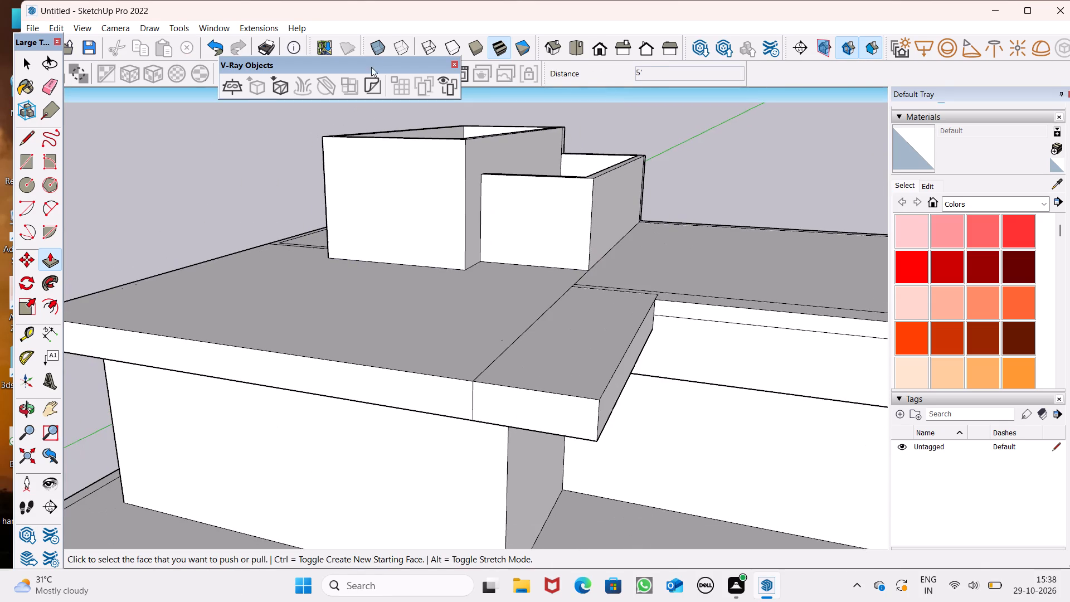
Check the height of the lower side room's raised walls at the outer front corner edge.
{"action": "left_click", "coordinate": [44, 323]}
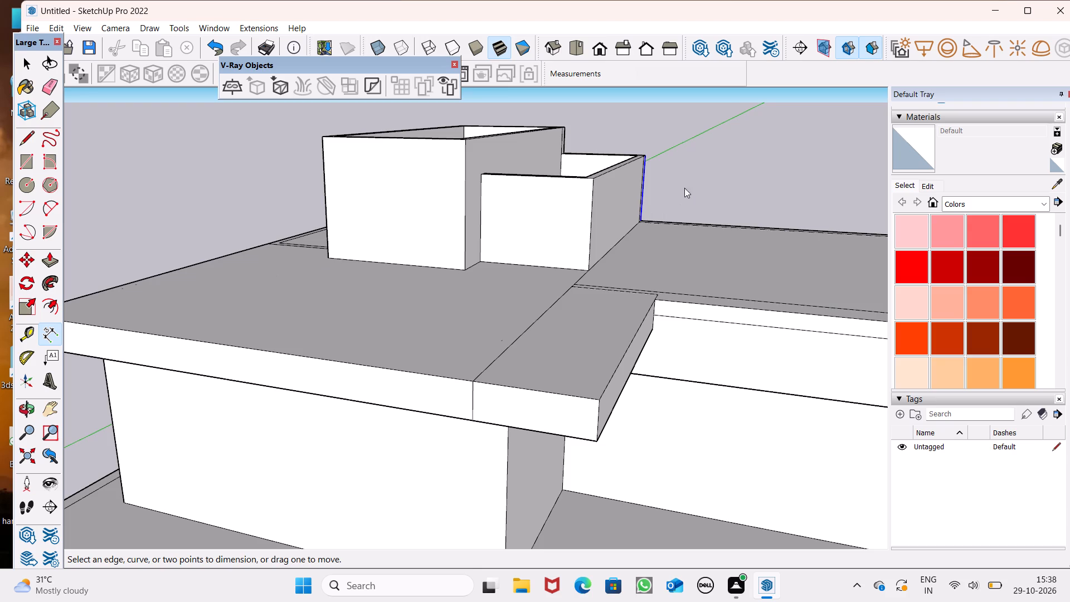
{"action": "scroll", "coordinate": [607, 189], "scroll_direction": "up", "scroll_amount": 4}
{"action": "left_click", "coordinate": [587, 176]}
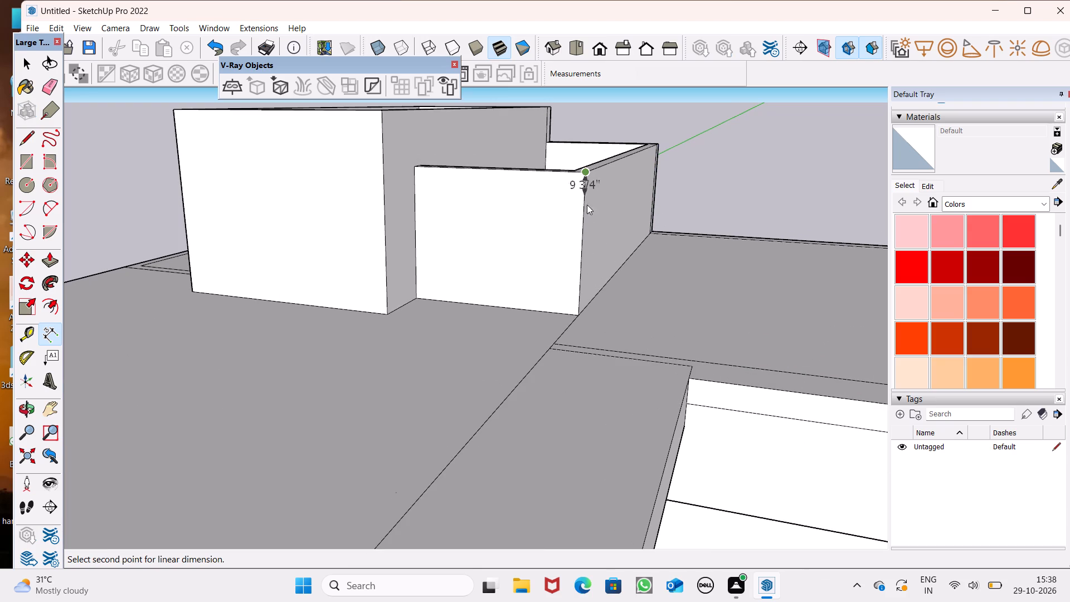
{"action": "key", "text": "space"}
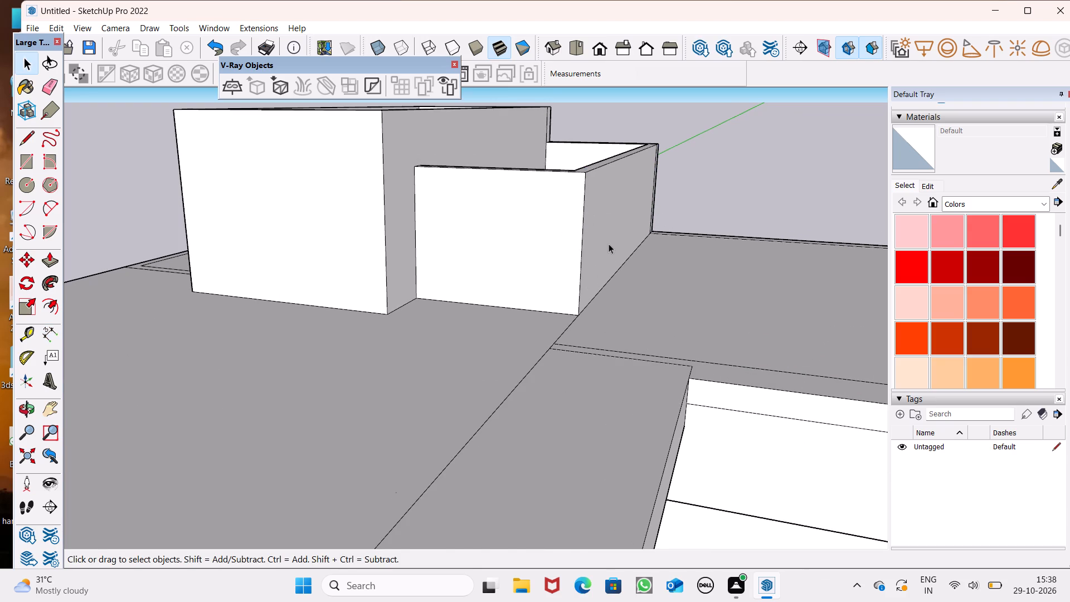
{"action": "scroll", "coordinate": [609, 243], "scroll_direction": "down", "scroll_amount": 2}
{"action": "middle_click_drag", "start_coordinate": [653, 246], "coordinate": [685, 273]}
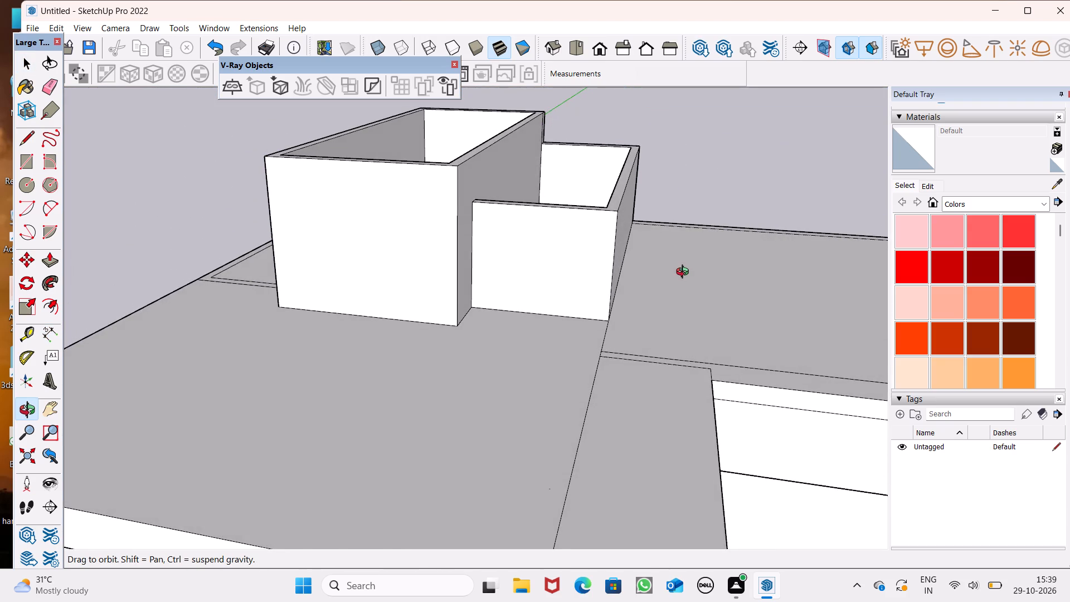
{"action": "middle_click_drag", "start_coordinate": [685, 273], "coordinate": [614, 286]}
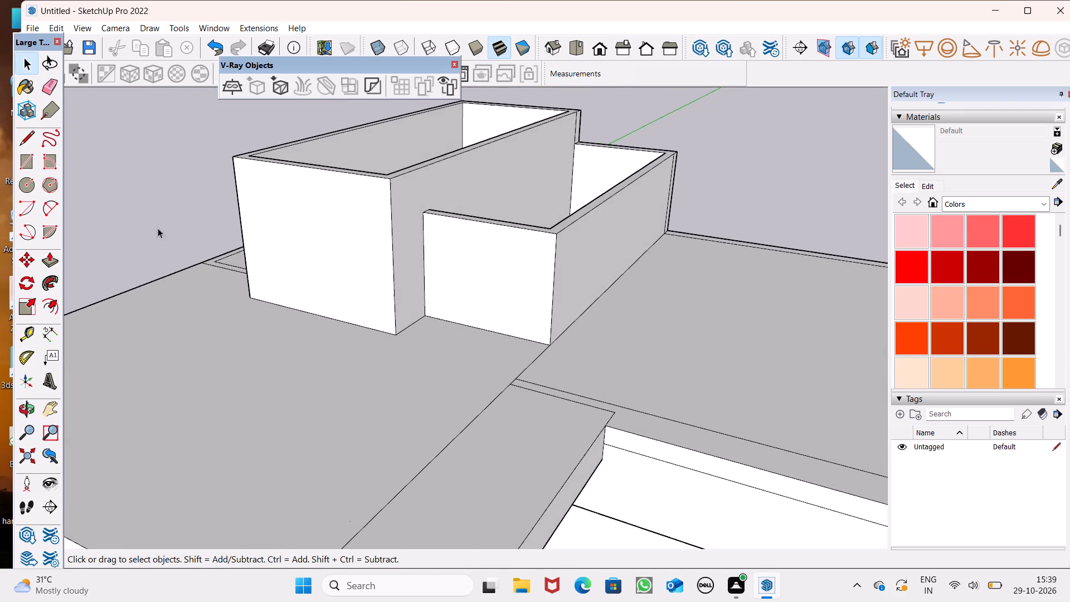
Erase the pair of stray vertical lines on the middle room's opposite long wall, facing the roof's outer edge.
{"action": "scroll", "coordinate": [510, 187], "scroll_direction": "down", "scroll_amount": 4}
{"action": "middle_click_drag", "start_coordinate": [406, 187], "coordinate": [626, 191]}
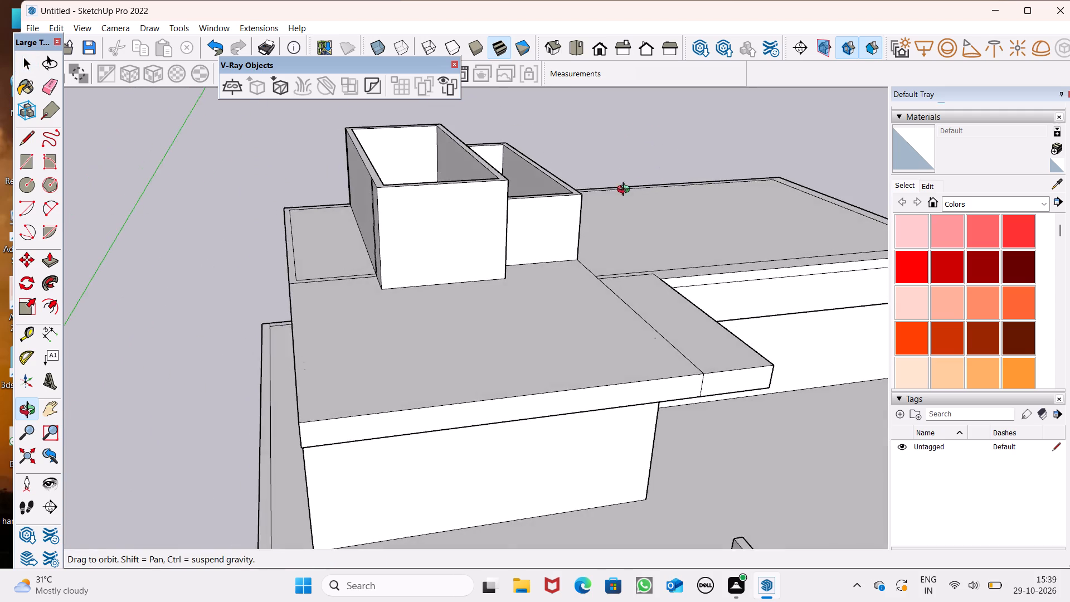
{"action": "middle_click_drag", "start_coordinate": [626, 191], "coordinate": [816, 263]}
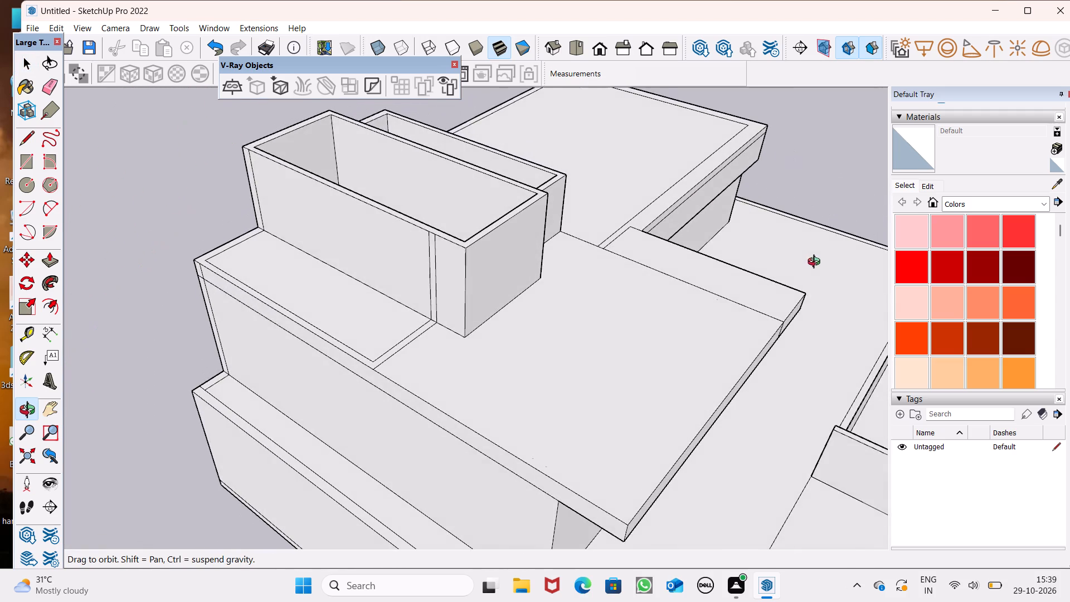
{"action": "middle_click_drag", "start_coordinate": [816, 263], "coordinate": [808, 255]}
{"action": "left_click", "coordinate": [53, 83]}
{"action": "middle_click_drag", "start_coordinate": [291, 221], "coordinate": [376, 225]}
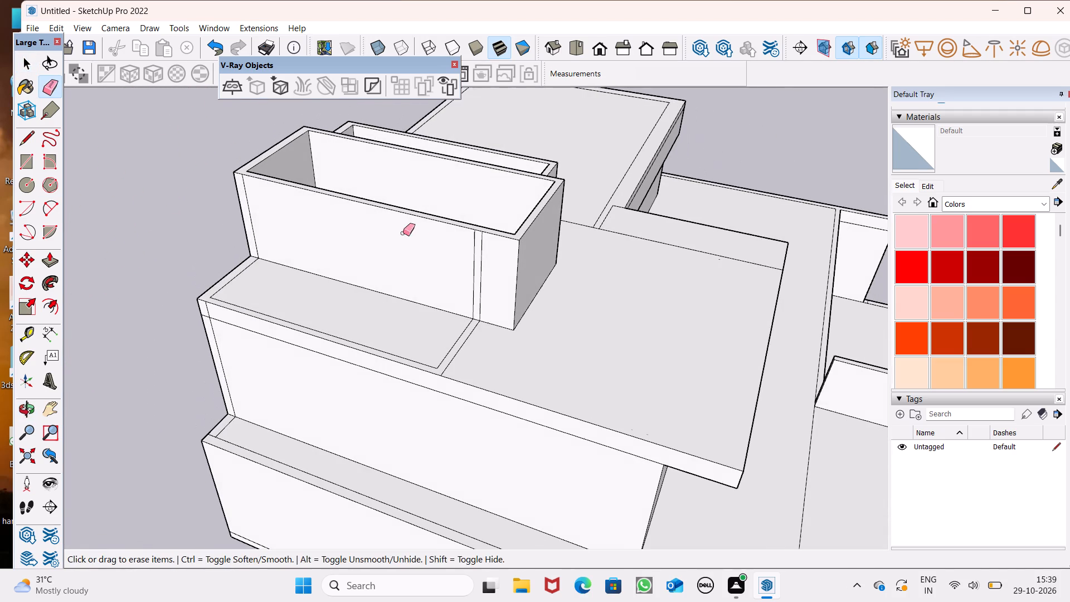
{"action": "left_click", "coordinate": [472, 264]}
{"action": "scroll", "coordinate": [357, 202], "scroll_direction": "down", "scroll_amount": 1}
{"action": "key", "text": "space"}
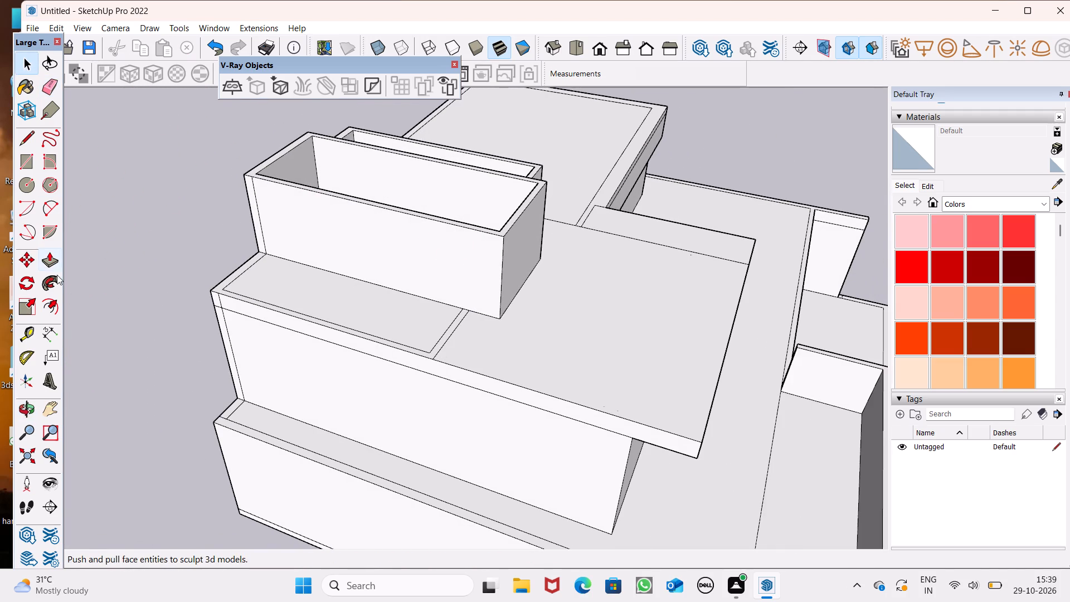
Push/pull the strip outline along the roof's outer edge up 7', level with the middle room's walls.
{"action": "left_click", "coordinate": [51, 261]}
{"action": "middle_click_drag", "start_coordinate": [221, 303], "coordinate": [200, 307]}
{"action": "scroll", "coordinate": [394, 319], "scroll_direction": "up", "scroll_amount": 1}
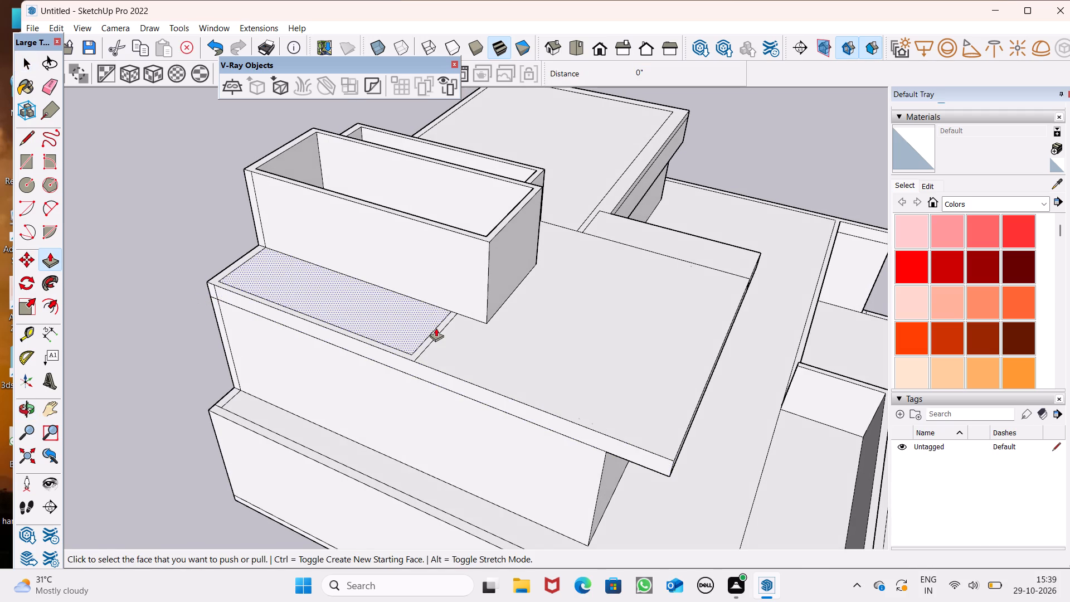
{"action": "left_click_drag", "start_coordinate": [439, 331], "coordinate": [467, 222]}
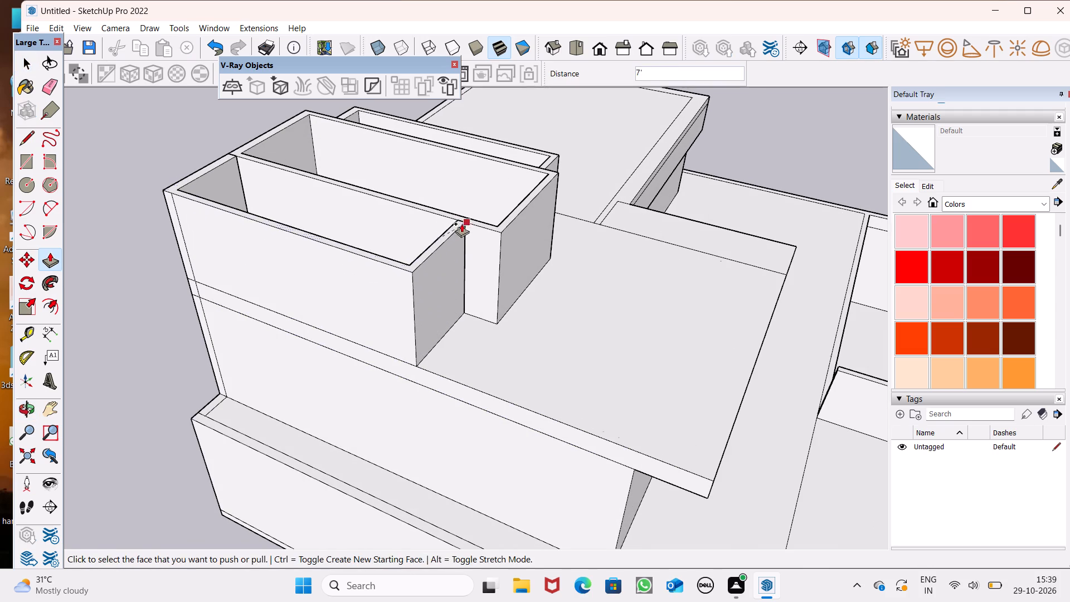
{"action": "middle_click_drag", "start_coordinate": [487, 249], "coordinate": [393, 242]}
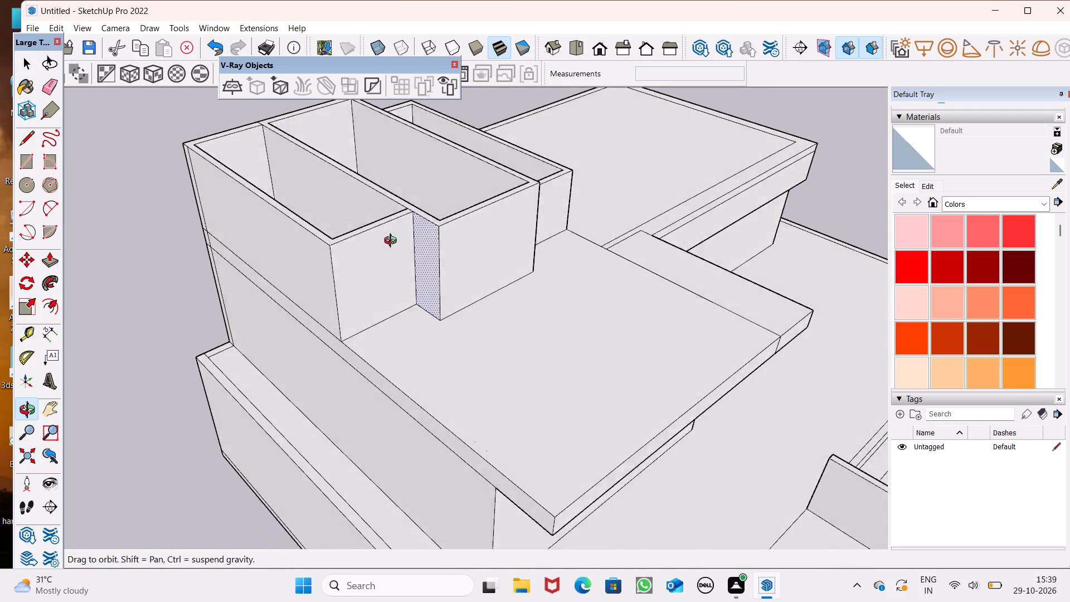
{"action": "middle_click_drag", "start_coordinate": [393, 242], "coordinate": [395, 244]}
Lower the outer-edge room's wall top slightly, then pull a new face up 5 3/8" to meet the middle room's wall top.
{"action": "scroll", "coordinate": [402, 227], "scroll_direction": "up", "scroll_amount": 5}
{"action": "left_click_drag", "start_coordinate": [383, 220], "coordinate": [383, 222]}
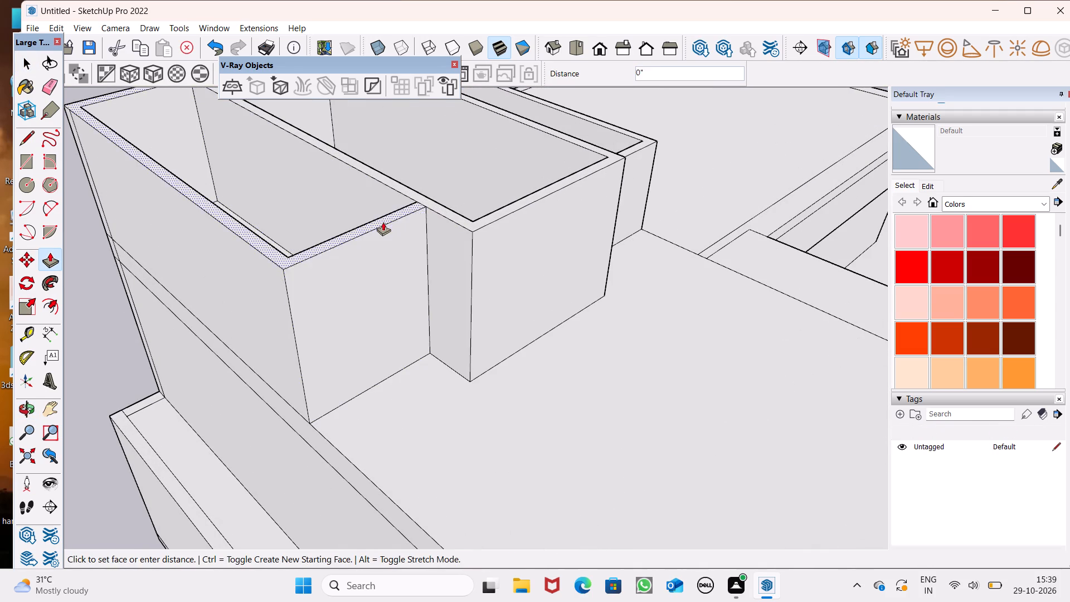
{"action": "left_click_drag", "start_coordinate": [383, 222], "coordinate": [388, 230]}
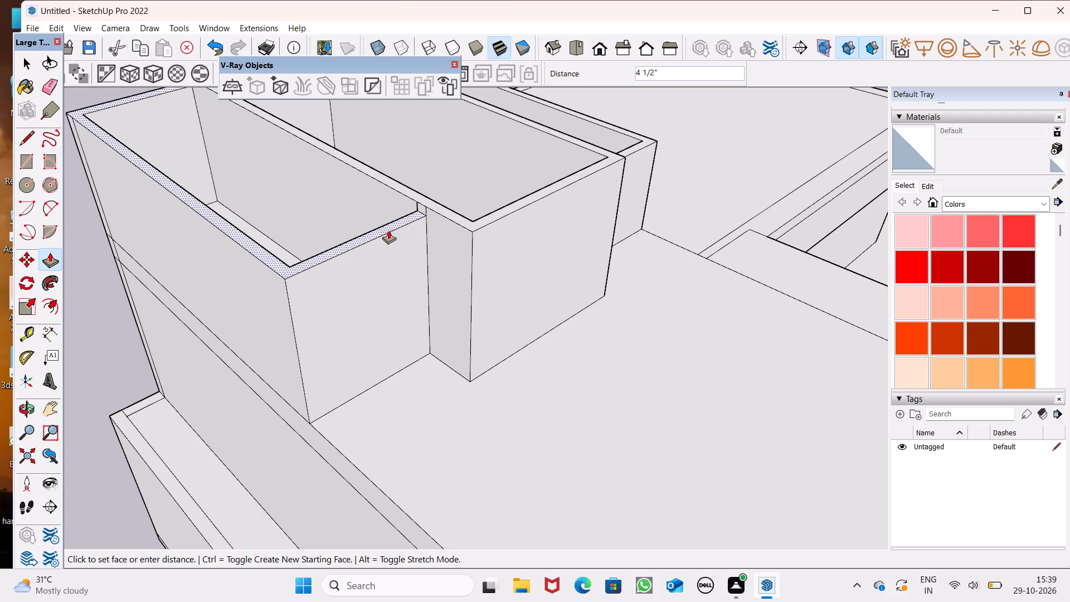
{"action": "left_click_drag", "start_coordinate": [388, 230], "coordinate": [389, 231]}
{"action": "left_click_drag", "start_coordinate": [387, 228], "coordinate": [431, 213]}
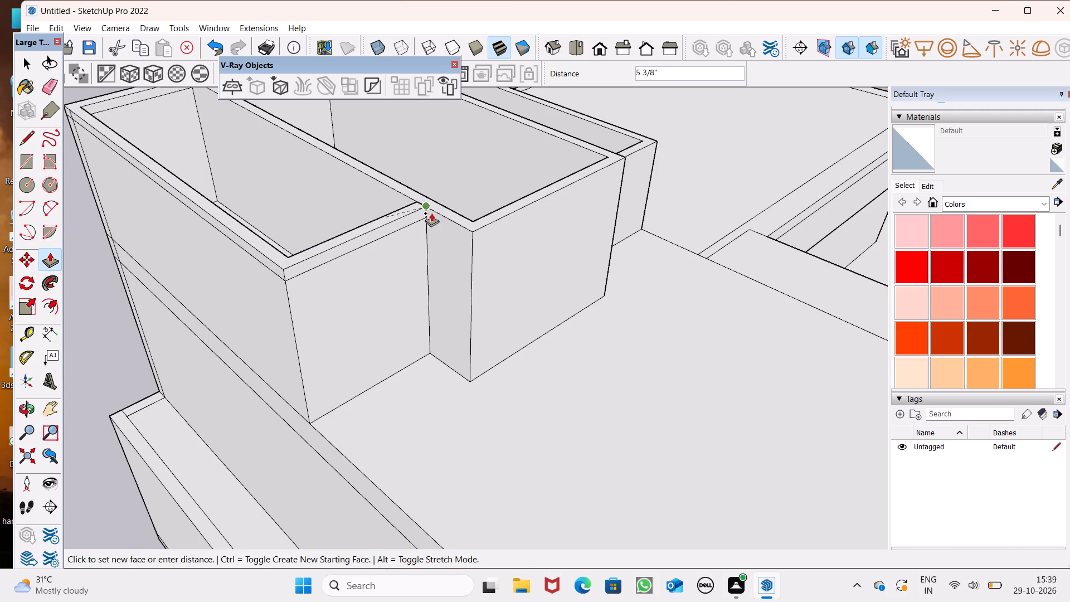
{"action": "left_click_drag", "start_coordinate": [431, 213], "coordinate": [433, 212]}
{"action": "scroll", "coordinate": [369, 193], "scroll_direction": "down", "scroll_amount": 4}
{"action": "middle_click_drag", "start_coordinate": [353, 227], "coordinate": [180, 152]}
{"action": "scroll", "coordinate": [108, 135], "scroll_direction": "down", "scroll_amount": 2}
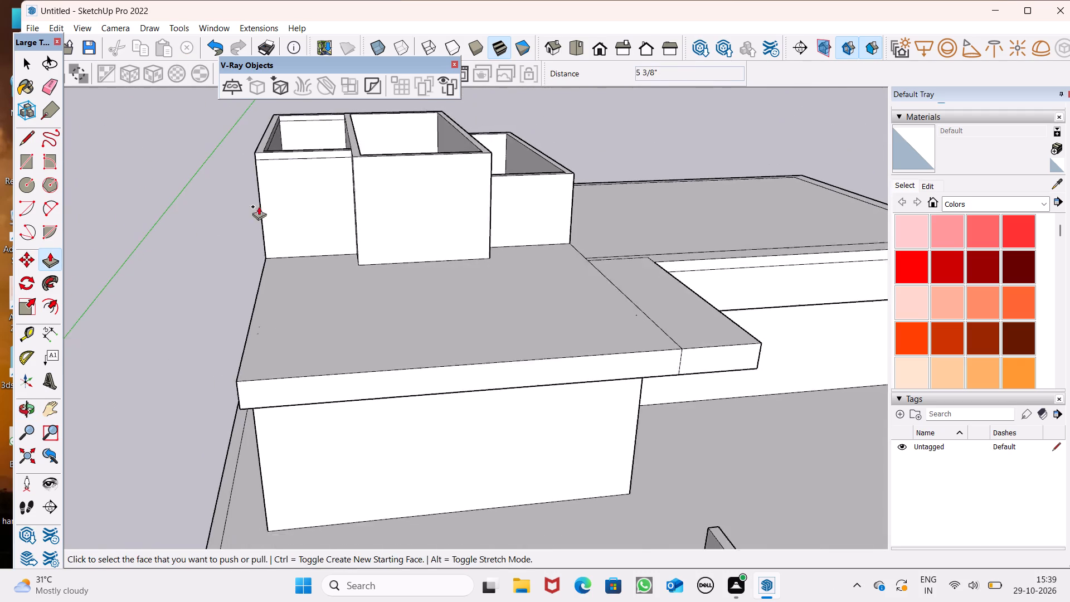
Pull a new face up 3" from the middle room's wall top.
{"action": "middle_click_drag", "start_coordinate": [317, 224], "coordinate": [164, 206]}
{"action": "scroll", "coordinate": [405, 151], "scroll_direction": "up", "scroll_amount": 1}
{"action": "scroll", "coordinate": [414, 191], "scroll_direction": "down", "scroll_amount": 3}
{"action": "middle_click_drag", "start_coordinate": [401, 210], "coordinate": [366, 299]}
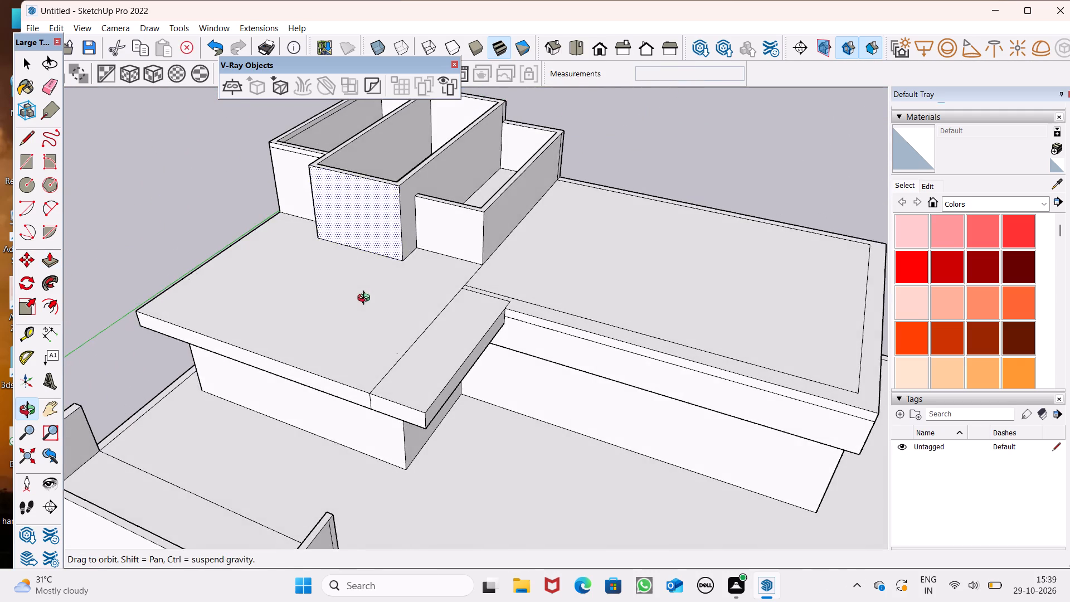
{"action": "middle_click_drag", "start_coordinate": [366, 299], "coordinate": [366, 298]}
{"action": "scroll", "coordinate": [423, 161], "scroll_direction": "down", "scroll_amount": 2}
{"action": "scroll", "coordinate": [415, 165], "scroll_direction": "up", "scroll_amount": 7}
{"action": "scroll", "coordinate": [347, 190], "scroll_direction": "up", "scroll_amount": 1}
{"action": "middle_click_drag", "start_coordinate": [346, 191], "coordinate": [507, 163]}
{"action": "scroll", "coordinate": [267, 165], "scroll_direction": "up", "scroll_amount": 4}
{"action": "left_click_drag", "start_coordinate": [293, 171], "coordinate": [293, 155]}
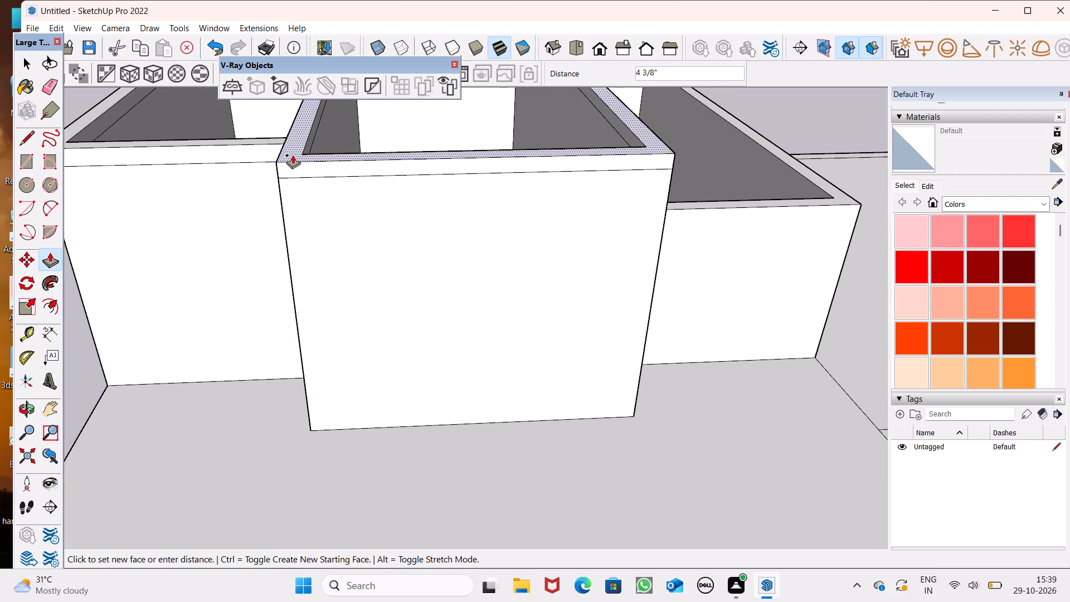
{"action": "left_click_drag", "start_coordinate": [293, 155], "coordinate": [295, 154]}
{"action": "key", "text": "3"}
{"action": "key", "text": "shift+quotedbl"}
{"action": "key", "text": "Return"}
Push/pull the lower side room's wall top up 1'.
{"action": "scroll", "coordinate": [289, 167], "scroll_direction": "down", "scroll_amount": 2}
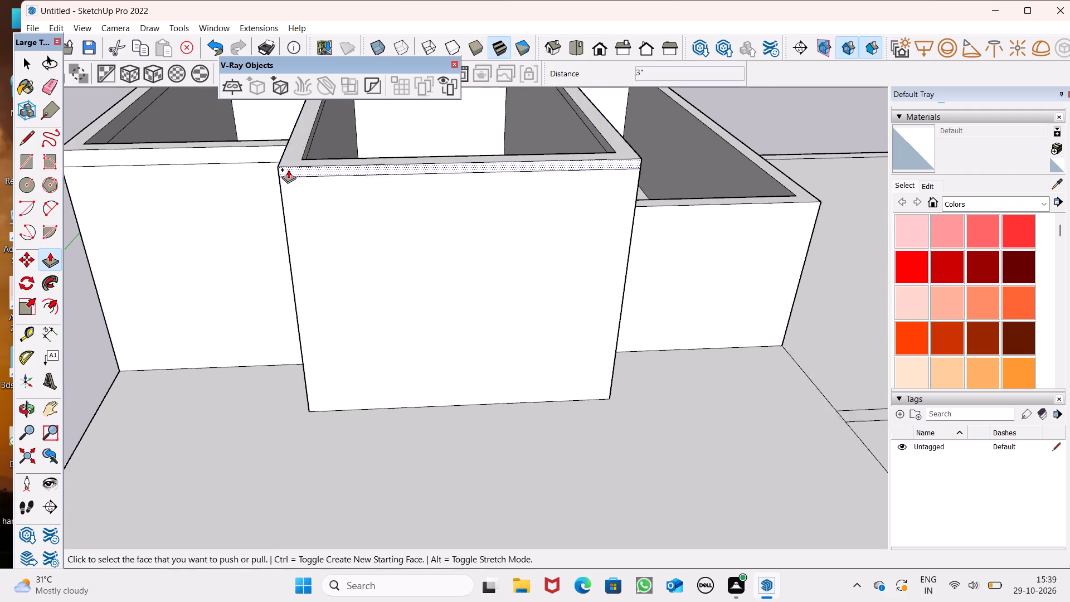
{"action": "scroll", "coordinate": [288, 169], "scroll_direction": "down", "scroll_amount": 1}
{"action": "middle_click_drag", "start_coordinate": [362, 186], "coordinate": [305, 157]}
{"action": "middle_click_drag", "start_coordinate": [527, 246], "coordinate": [495, 255]}
{"action": "scroll", "coordinate": [492, 228], "scroll_direction": "up", "scroll_amount": 2}
{"action": "scroll", "coordinate": [450, 250], "scroll_direction": "down", "scroll_amount": 3}
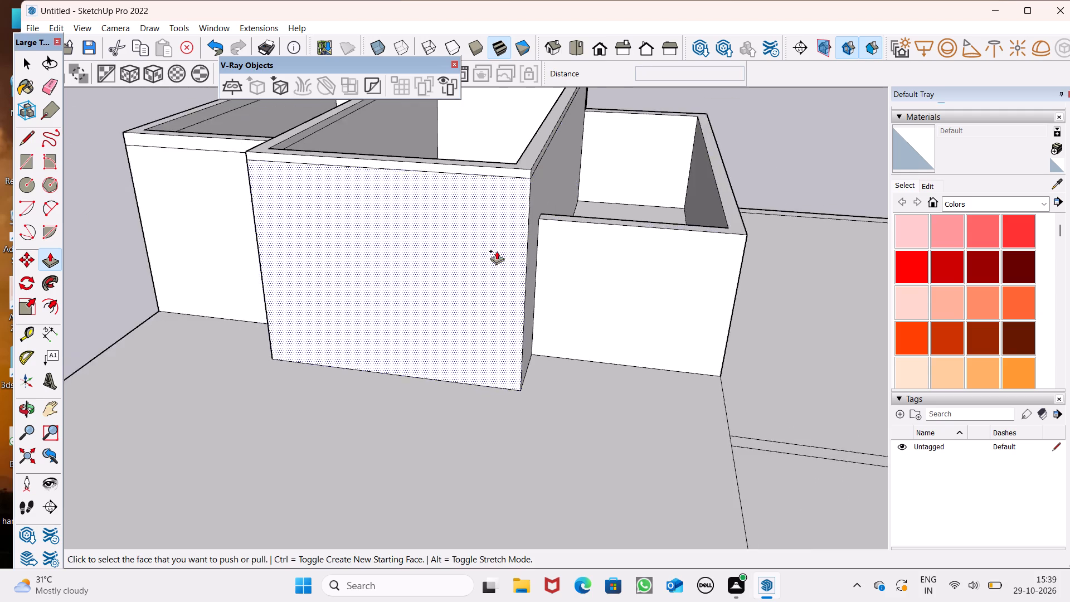
{"action": "middle_click_drag", "start_coordinate": [497, 251], "coordinate": [440, 260]}
{"action": "scroll", "coordinate": [657, 265], "scroll_direction": "up", "scroll_amount": 1}
{"action": "middle_click_drag", "start_coordinate": [657, 265], "coordinate": [577, 304]}
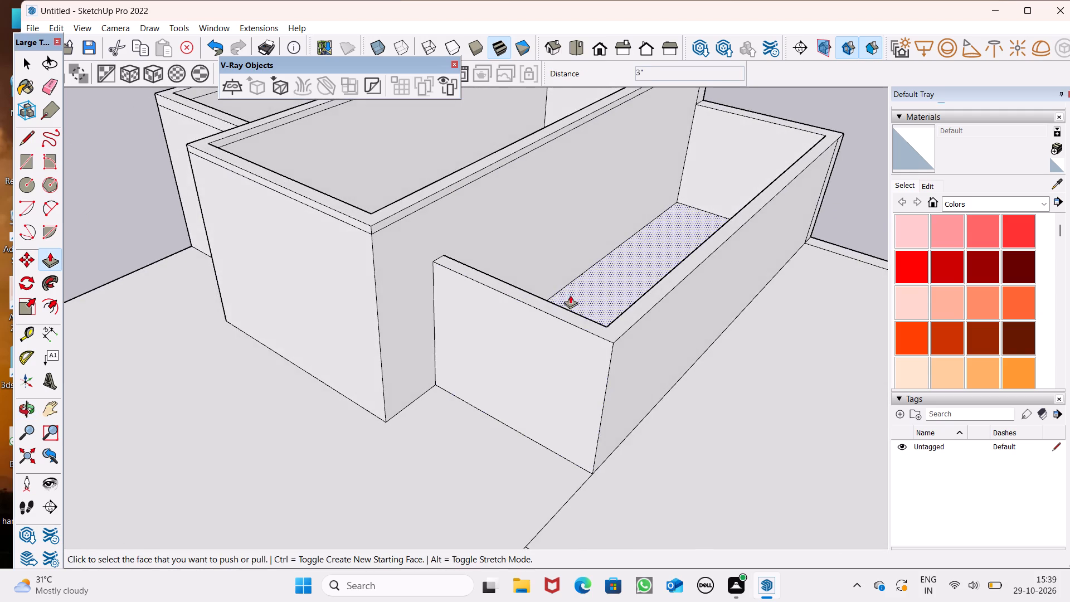
{"action": "scroll", "coordinate": [488, 287], "scroll_direction": "up", "scroll_amount": 3}
{"action": "left_click_drag", "start_coordinate": [480, 275], "coordinate": [471, 245]}
{"action": "type", "text": "1'"}
{"action": "key", "text": "Return"}
Pull a new face up 4" from the lower side room's wall top.
{"action": "middle_click_drag", "start_coordinate": [504, 249], "coordinate": [511, 221]}
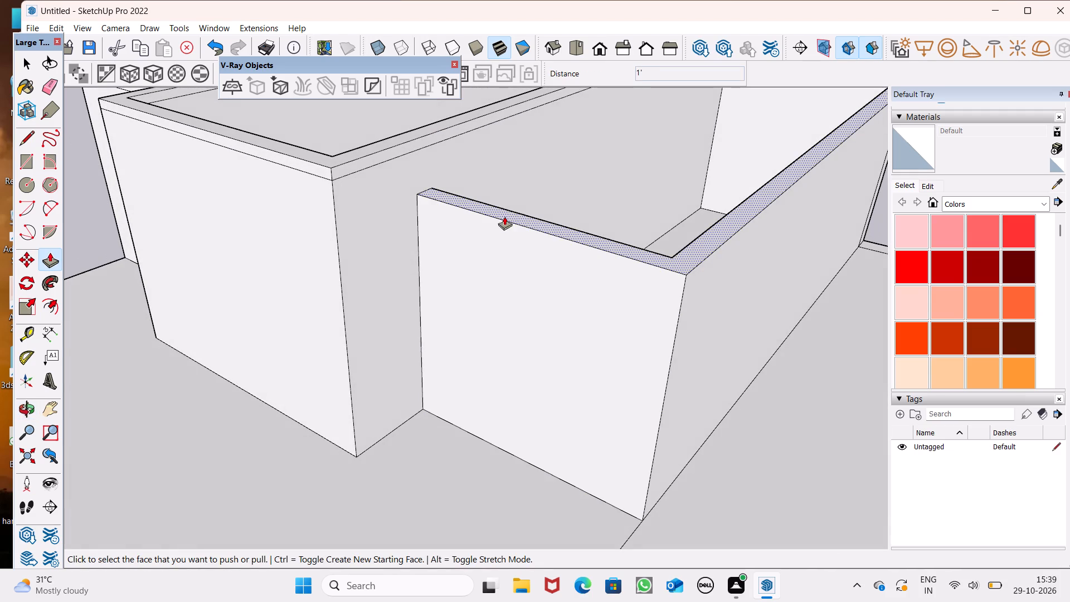
{"action": "left_click", "coordinate": [508, 215]}
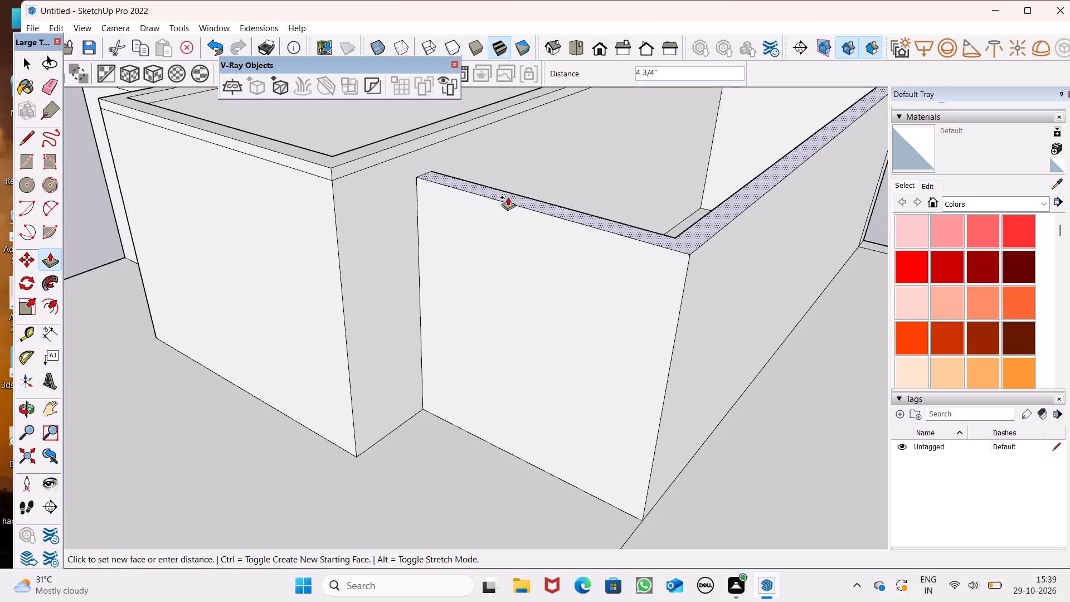
{"action": "type", "text": "4\""}
{"action": "key", "text": "Return"}
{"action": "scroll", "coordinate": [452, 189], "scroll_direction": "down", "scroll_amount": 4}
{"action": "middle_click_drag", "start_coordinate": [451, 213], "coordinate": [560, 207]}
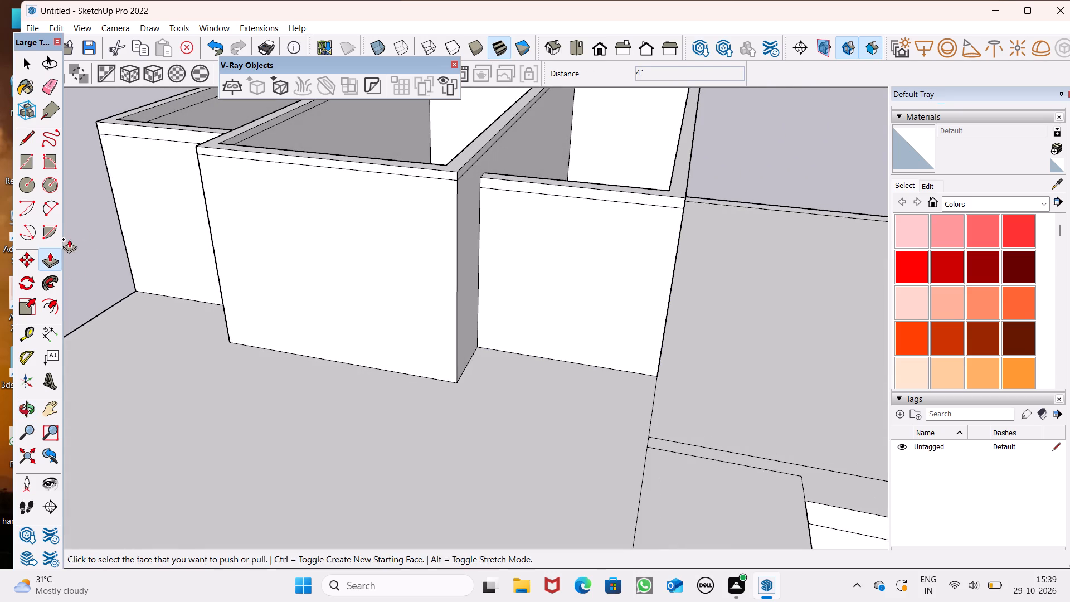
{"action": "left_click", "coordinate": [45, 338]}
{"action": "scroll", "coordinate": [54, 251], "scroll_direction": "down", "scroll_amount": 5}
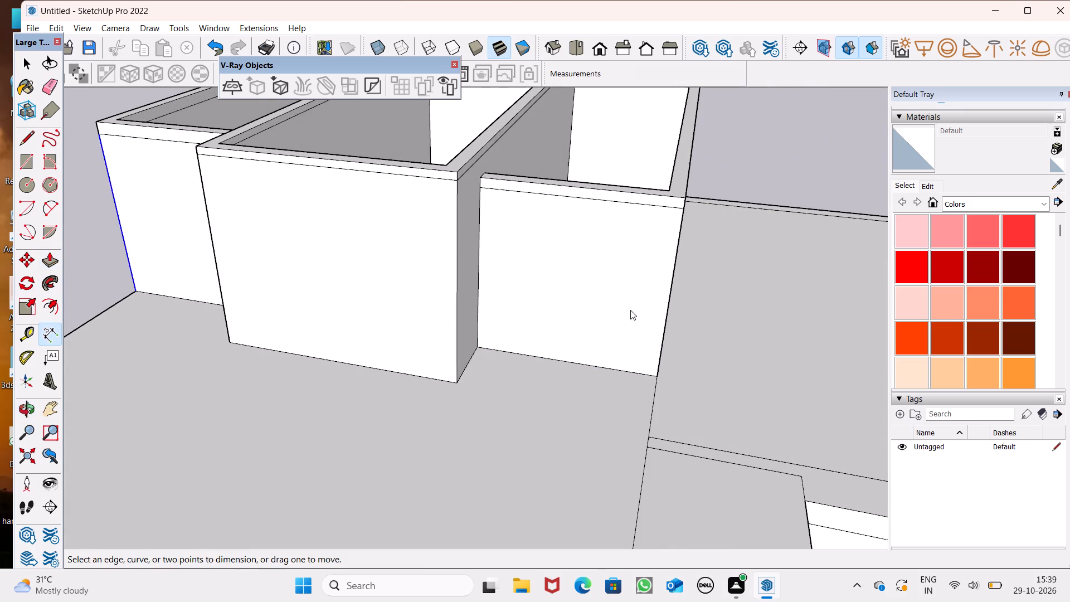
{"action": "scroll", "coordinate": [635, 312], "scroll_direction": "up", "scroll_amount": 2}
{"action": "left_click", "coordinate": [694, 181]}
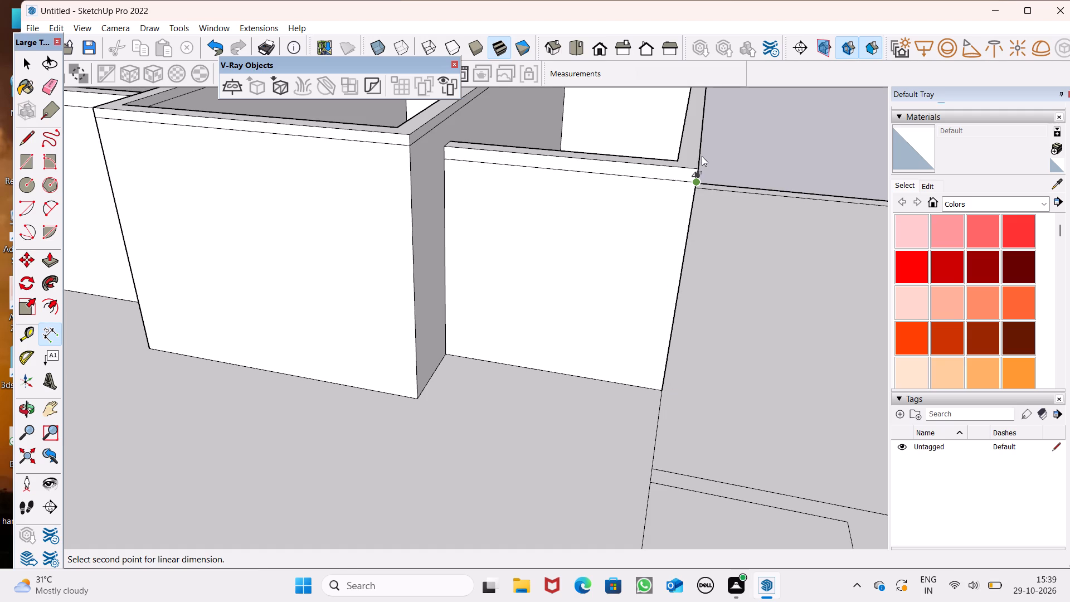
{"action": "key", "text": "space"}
Close the open tops of the outer-edge room and middle room by tracing short lines along their far inner top edges.
{"action": "scroll", "coordinate": [616, 242], "scroll_direction": "down", "scroll_amount": 13}
{"action": "middle_click_drag", "start_coordinate": [621, 244], "coordinate": [717, 217]}
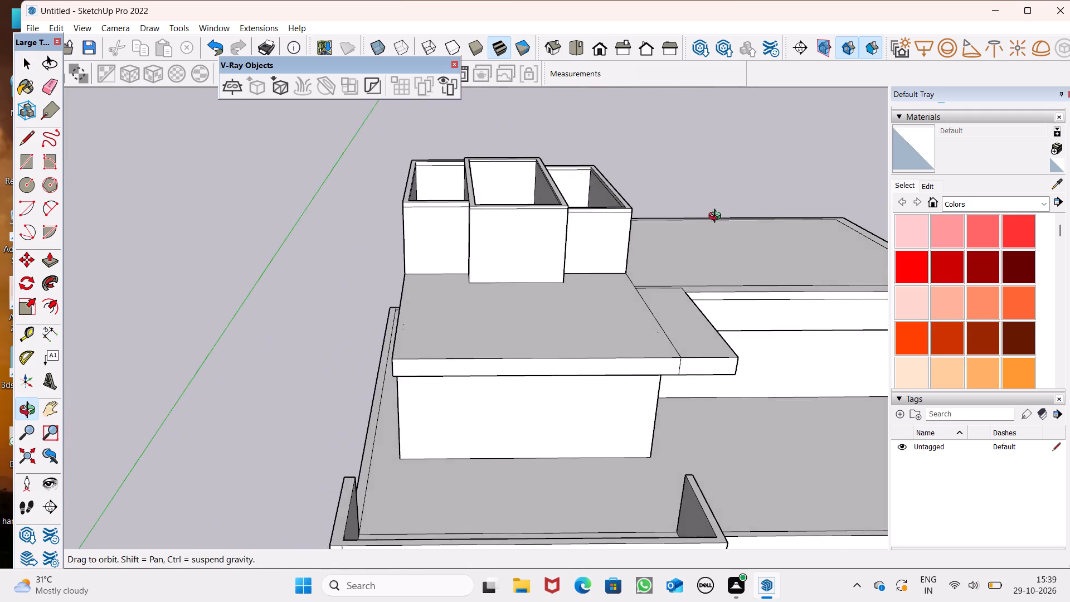
{"action": "middle_click_drag", "start_coordinate": [717, 217], "coordinate": [718, 217]}
{"action": "scroll", "coordinate": [718, 217], "scroll_direction": "up", "scroll_amount": 1}
{"action": "scroll", "coordinate": [402, 243], "scroll_direction": "down", "scroll_amount": 5}
{"action": "scroll", "coordinate": [484, 191], "scroll_direction": "up", "scroll_amount": 7}
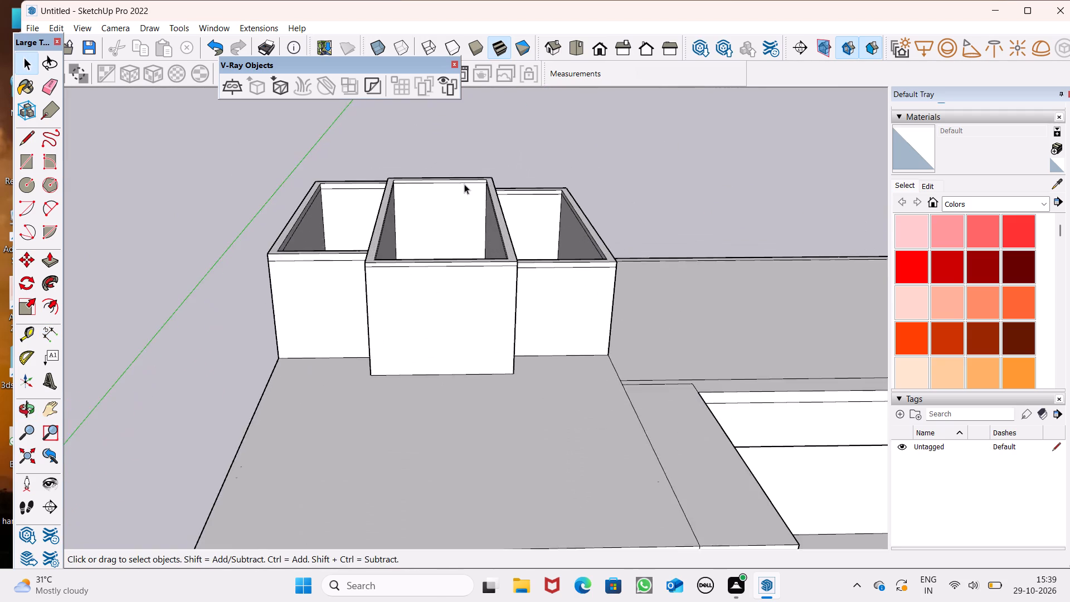
{"action": "scroll", "coordinate": [467, 201], "scroll_direction": "up", "scroll_amount": 1}
{"action": "middle_click_drag", "start_coordinate": [468, 203], "coordinate": [438, 272]}
{"action": "scroll", "coordinate": [439, 272], "scroll_direction": "up", "scroll_amount": 1}
{"action": "left_click", "coordinate": [20, 138]}
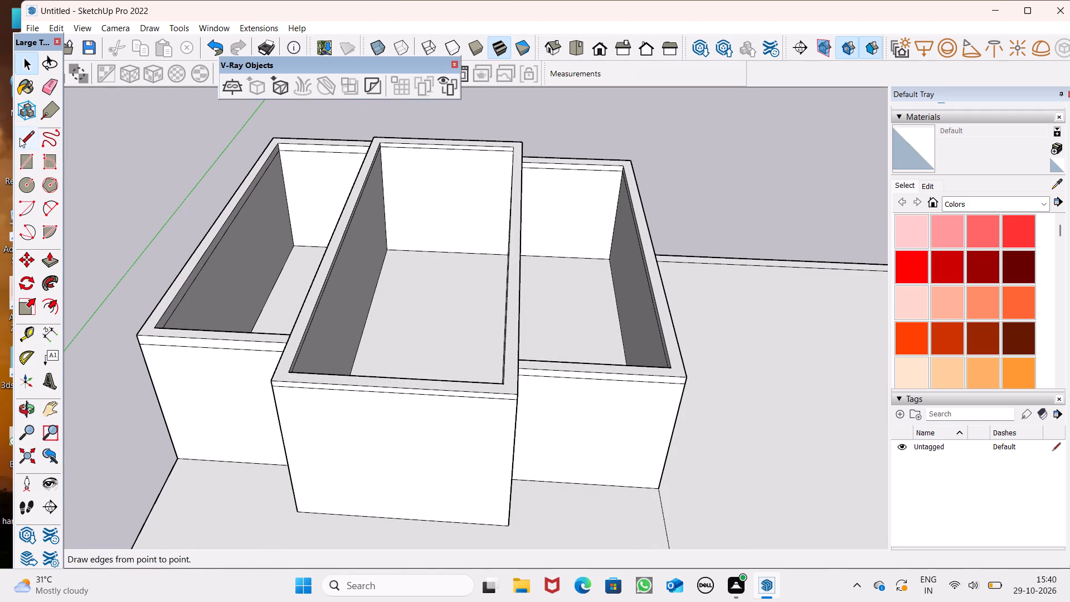
{"action": "scroll", "coordinate": [260, 129], "scroll_direction": "up", "scroll_amount": 4}
{"action": "left_click", "coordinate": [307, 150]}
{"action": "left_click", "coordinate": [318, 152]}
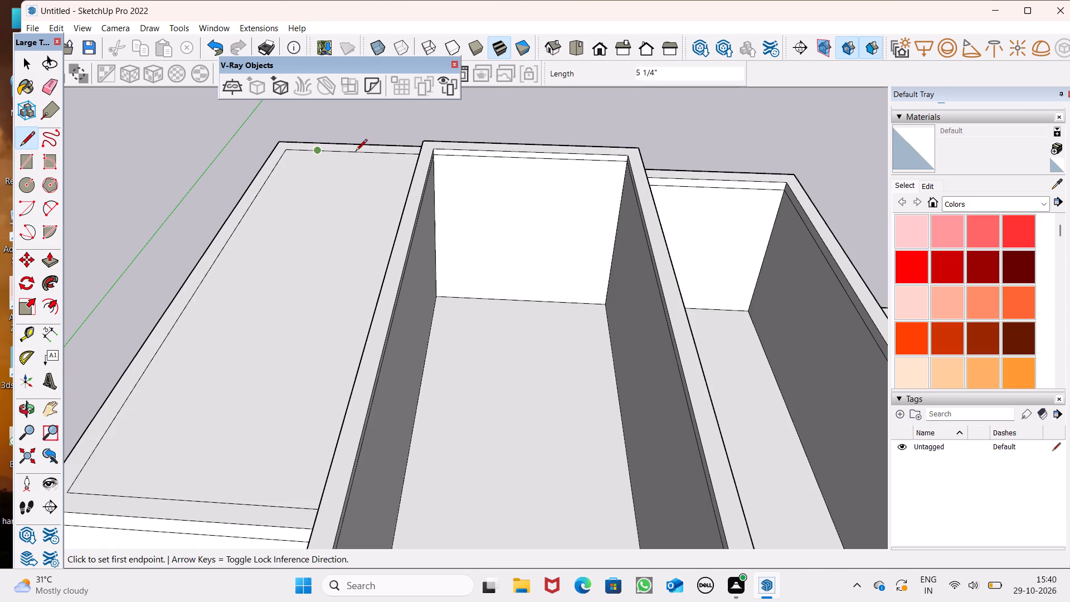
{"action": "left_click", "coordinate": [459, 152]}
{"action": "left_click", "coordinate": [480, 152]}
{"action": "key", "text": "space"}
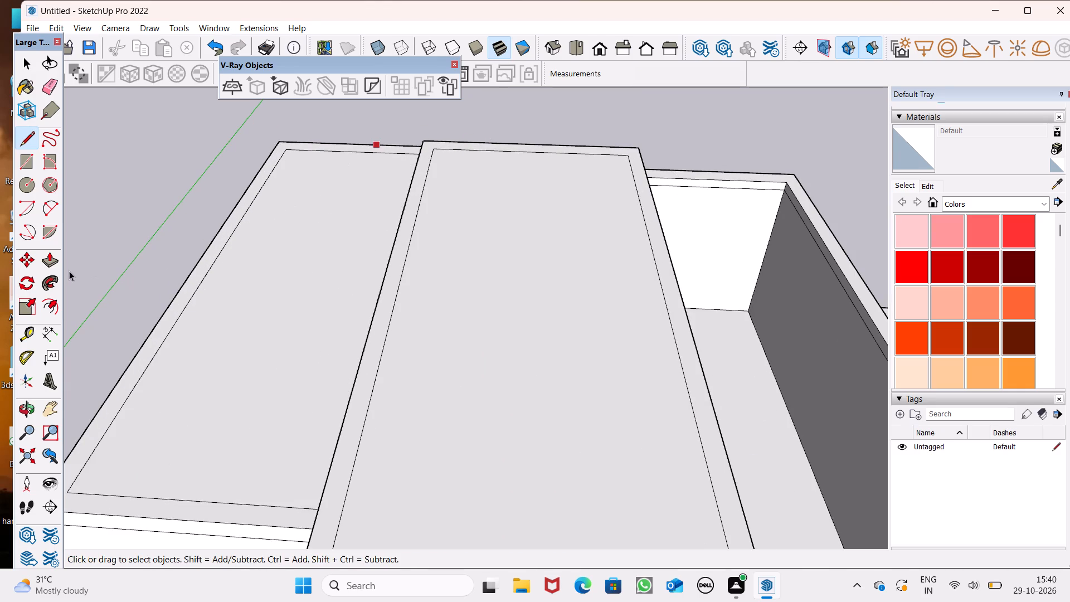
Push/pull the top faces of the outer-edge room and the middle room 6" downward to give their roofs thickness.
{"action": "left_click", "coordinate": [50, 256]}
{"action": "scroll", "coordinate": [300, 224], "scroll_direction": "down", "scroll_amount": 3}
{"action": "left_click_drag", "start_coordinate": [298, 260], "coordinate": [298, 261]}
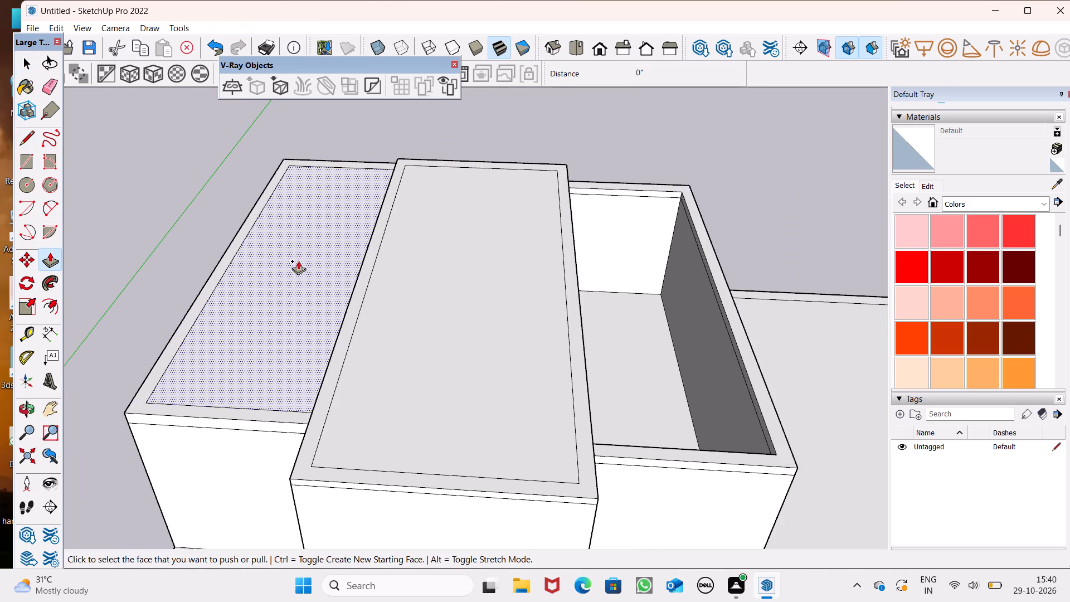
{"action": "left_click_drag", "start_coordinate": [298, 261], "coordinate": [301, 276]}
{"action": "type", "text": "6\""}
{"action": "key", "text": "Return"}
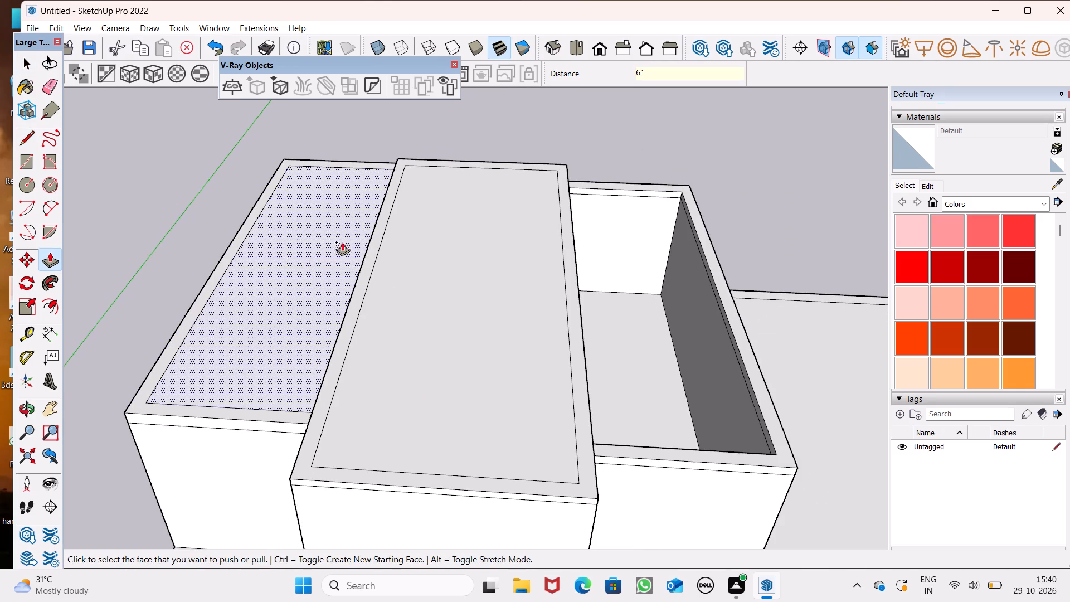
{"action": "left_click_drag", "start_coordinate": [451, 249], "coordinate": [453, 271]}
{"action": "type", "text": "6\""}
{"action": "left_click_drag", "start_coordinate": [453, 271], "coordinate": [445, 265]}
{"action": "key", "text": "Return"}
{"action": "scroll", "coordinate": [351, 216], "scroll_direction": "down", "scroll_amount": 6}
{"action": "key", "text": "space"}
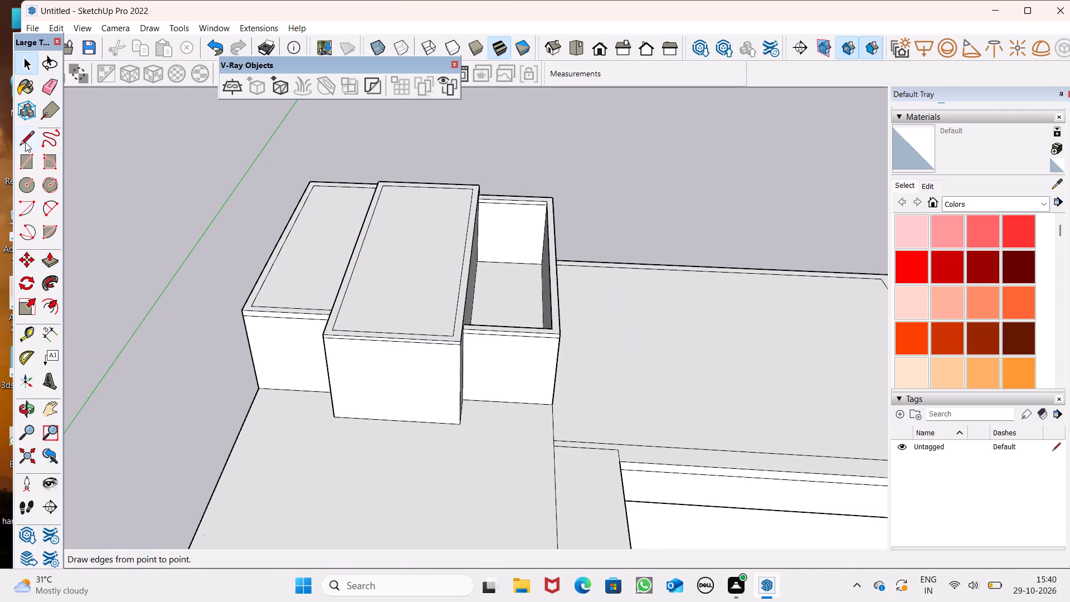
Close the lower side room's open top with a line about 17' 9" long between its inner corners along the middle room's wall.
{"action": "left_click_drag", "start_coordinate": [26, 140], "coordinate": [52, 144]}
{"action": "scroll", "coordinate": [463, 195], "scroll_direction": "up", "scroll_amount": 6}
{"action": "middle_click_drag", "start_coordinate": [519, 232], "coordinate": [314, 221]}
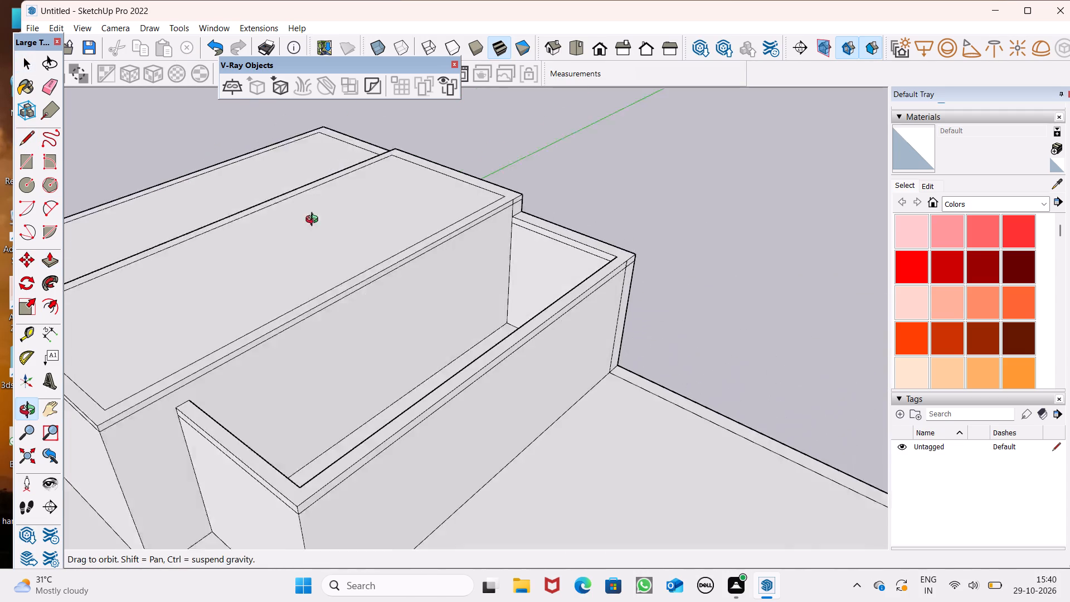
{"action": "middle_click_drag", "start_coordinate": [314, 221], "coordinate": [298, 212]}
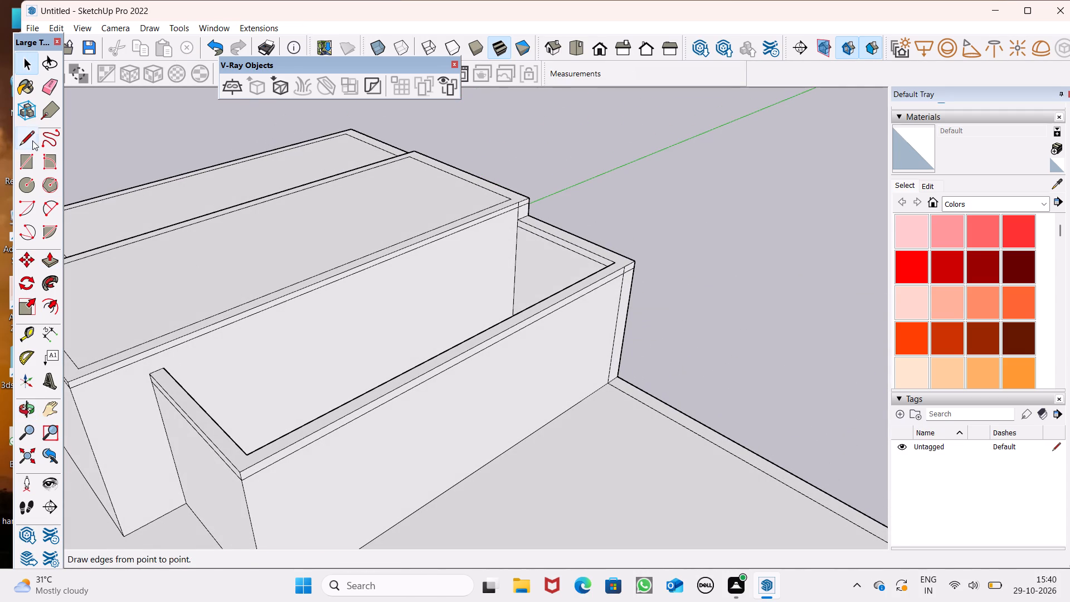
{"action": "left_click", "coordinate": [32, 140]}
{"action": "left_click", "coordinate": [167, 370]}
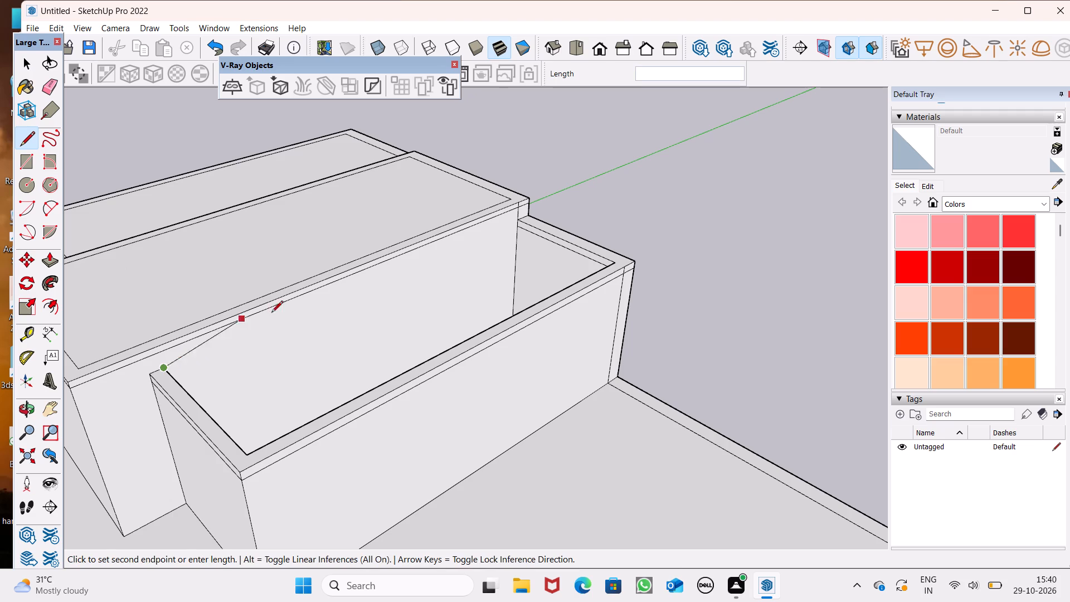
{"action": "left_click", "coordinate": [519, 219]}
{"action": "key", "text": "space"}
Push/pull the lower side room's top face 6" downward to give its roof thickness.
{"action": "middle_click_drag", "start_coordinate": [514, 261], "coordinate": [628, 240]}
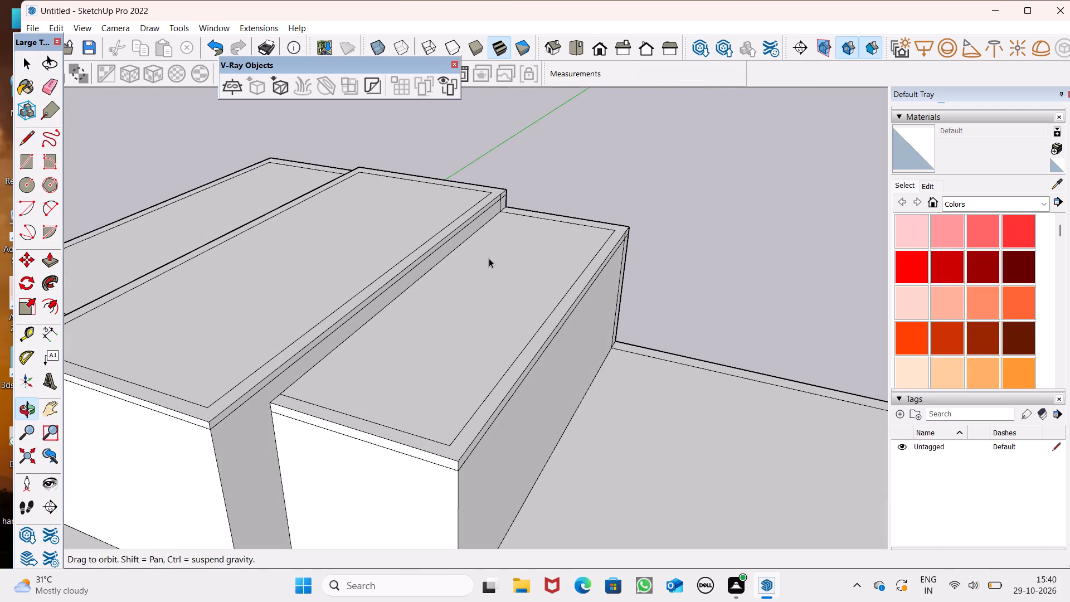
{"action": "left_click", "coordinate": [52, 257]}
{"action": "middle_click_drag", "start_coordinate": [401, 342], "coordinate": [443, 352]}
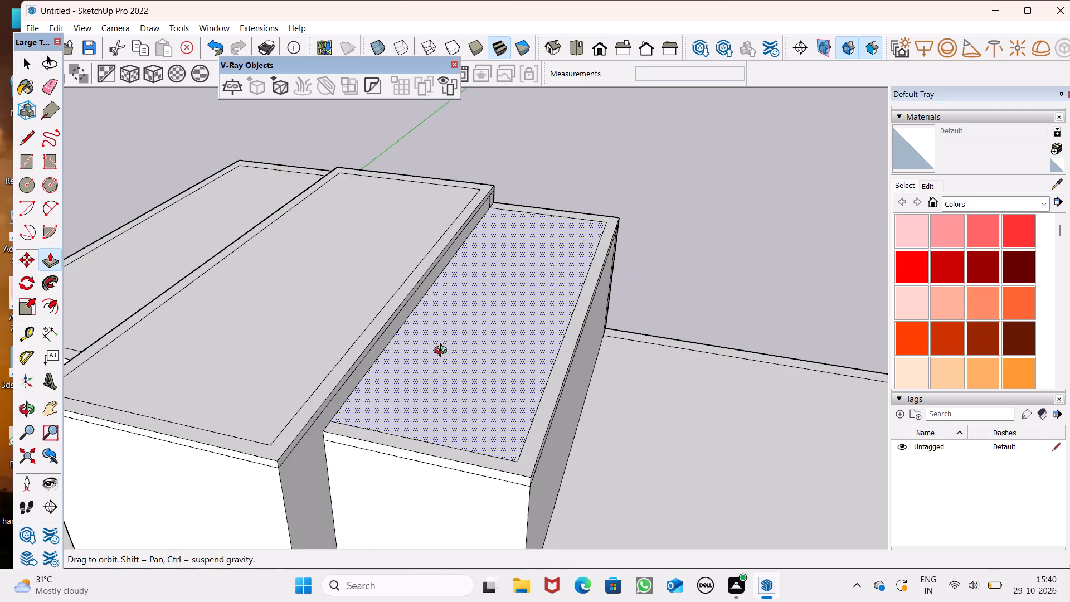
{"action": "middle_click_drag", "start_coordinate": [443, 352], "coordinate": [449, 348]}
{"action": "left_click_drag", "start_coordinate": [469, 345], "coordinate": [474, 363]}
{"action": "key", "text": "6"}
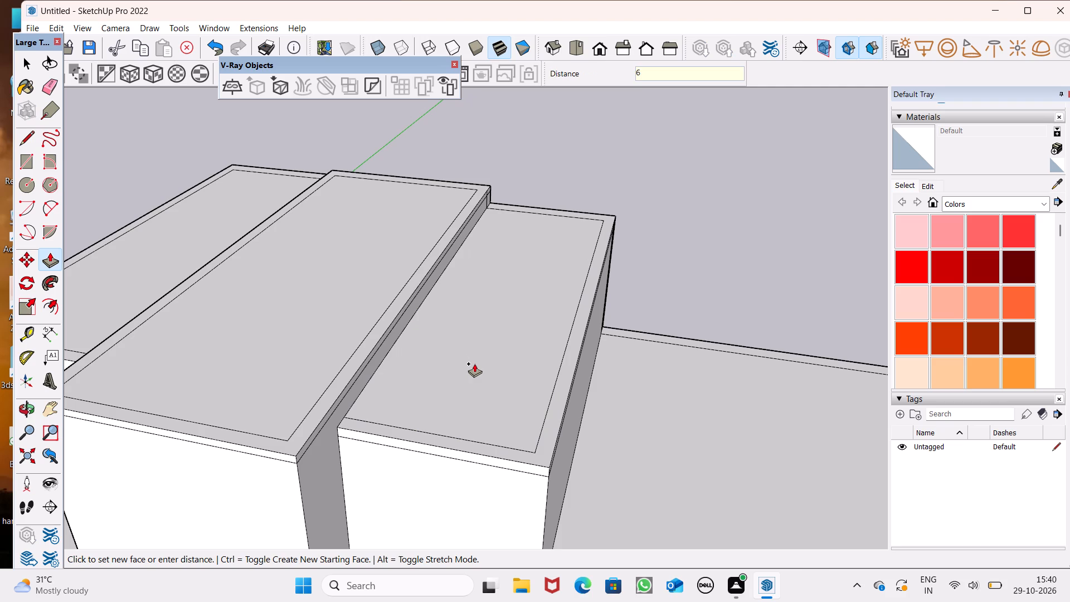
{"action": "left_click_drag", "start_coordinate": [474, 363], "coordinate": [475, 360]}
{"action": "key", "text": "shift+quotedbl"}
{"action": "key", "text": "Return"}
{"action": "scroll", "coordinate": [449, 290], "scroll_direction": "down", "scroll_amount": 6}
{"action": "key", "text": "space"}
Erase the inner outline on the outer-edge room's roof, including the leftover line segment near its far outer corner.
{"action": "middle_click_drag", "start_coordinate": [443, 292], "coordinate": [533, 271]}
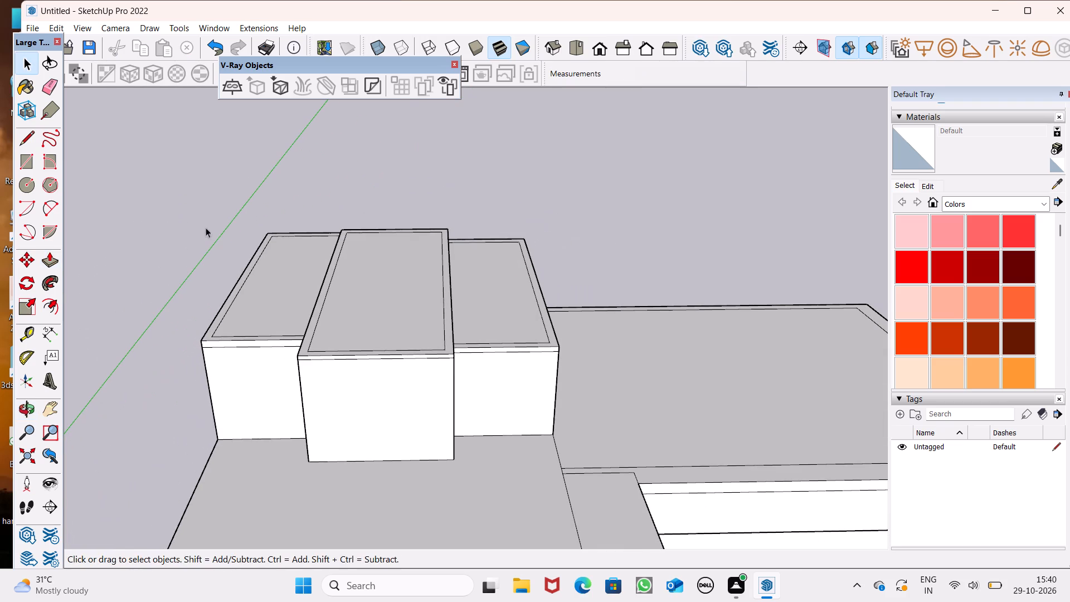
{"action": "left_click", "coordinate": [35, 82]}
{"action": "left_click_drag", "start_coordinate": [50, 82], "coordinate": [54, 88]}
{"action": "middle_click_drag", "start_coordinate": [210, 281], "coordinate": [270, 316]}
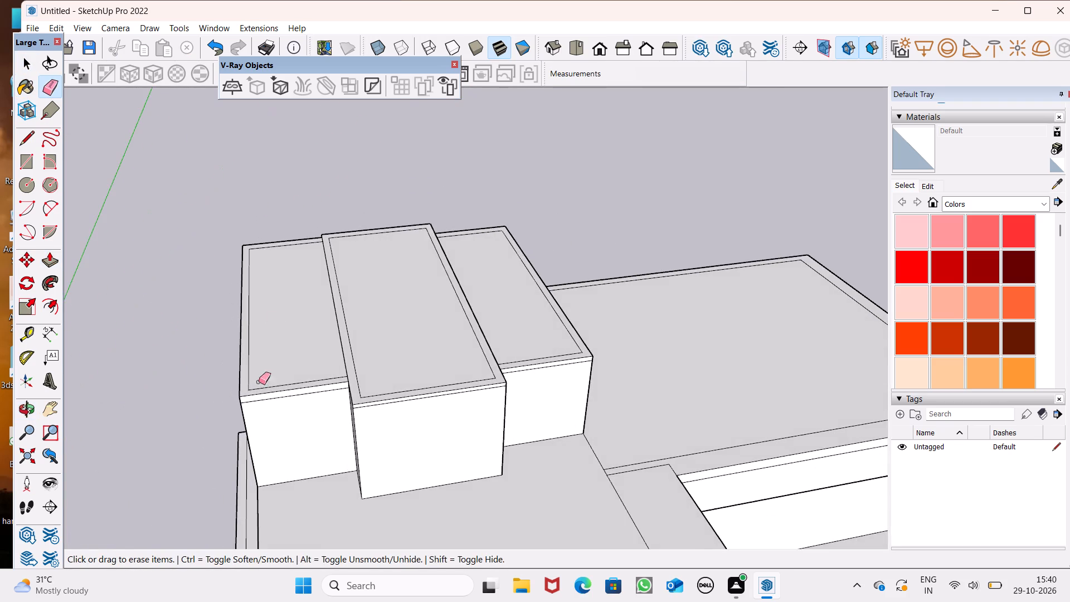
{"action": "scroll", "coordinate": [256, 385], "scroll_direction": "up", "scroll_amount": 6}
{"action": "left_click_drag", "start_coordinate": [256, 389], "coordinate": [241, 372]}
{"action": "scroll", "coordinate": [280, 176], "scroll_direction": "up", "scroll_amount": 4}
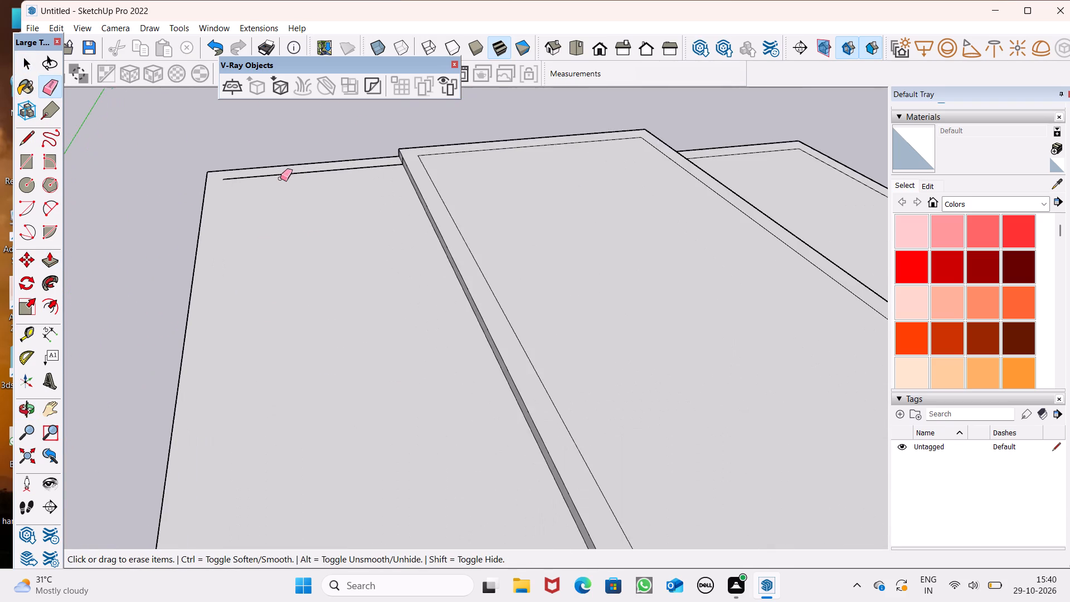
{"action": "scroll", "coordinate": [280, 178], "scroll_direction": "up", "scroll_amount": 2}
{"action": "left_click", "coordinate": [281, 174]}
{"action": "scroll", "coordinate": [256, 176], "scroll_direction": "up", "scroll_amount": 5}
{"action": "left_click_drag", "start_coordinate": [244, 173], "coordinate": [237, 185]}
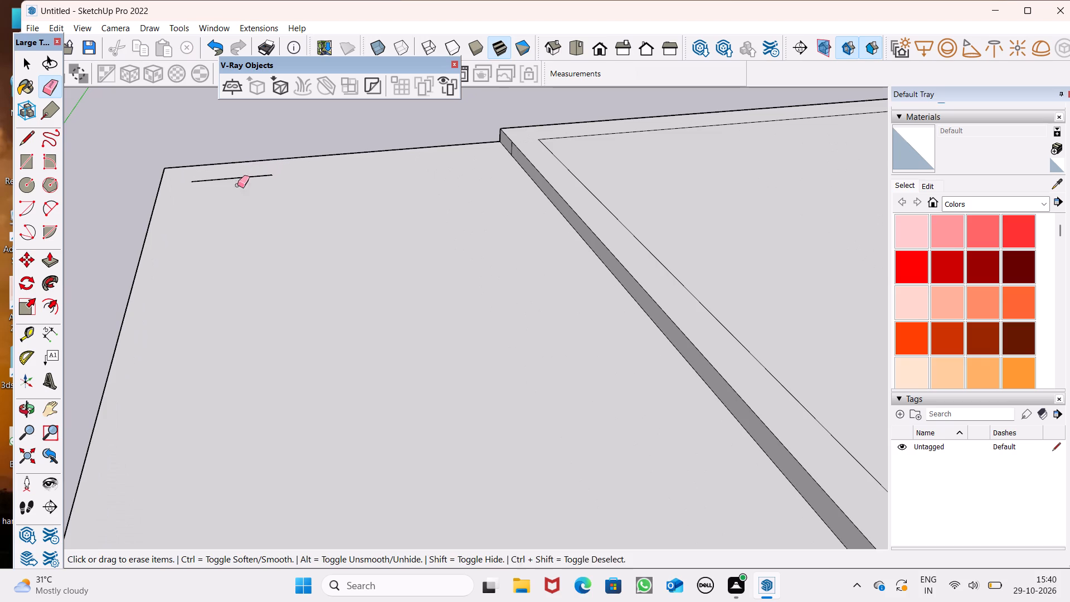
{"action": "left_click_drag", "start_coordinate": [237, 185], "coordinate": [234, 186]}
{"action": "left_click", "coordinate": [252, 171]}
{"action": "left_click_drag", "start_coordinate": [255, 174], "coordinate": [254, 185]}
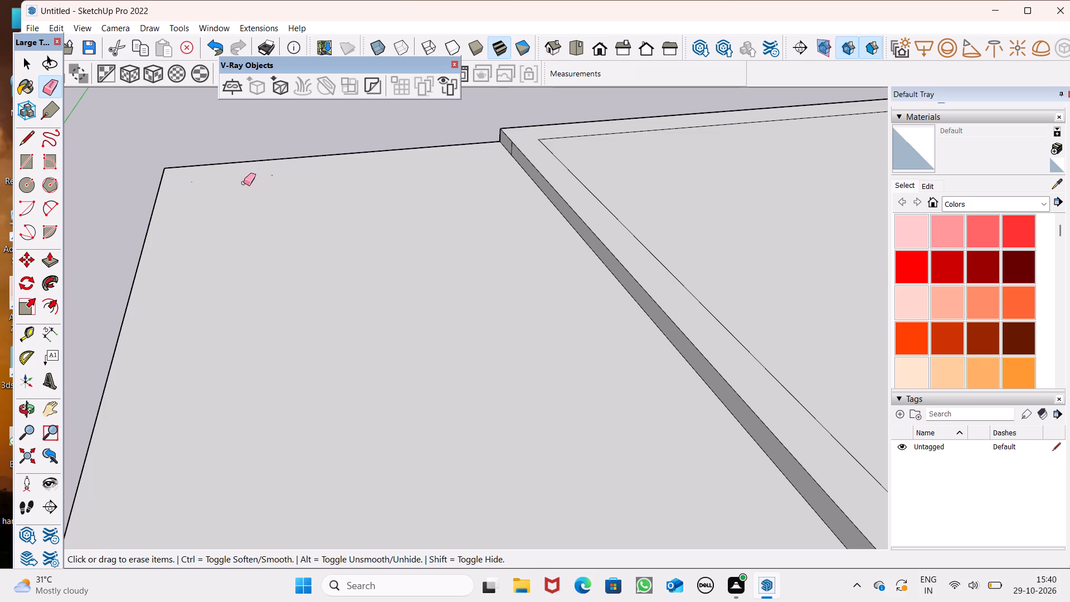
Erase the tiny leftover edge specks near the far outer corner of the outer-edge room's roof.
{"action": "scroll", "coordinate": [213, 185], "scroll_direction": "up", "scroll_amount": 8}
{"action": "left_click_drag", "start_coordinate": [173, 180], "coordinate": [168, 177]}
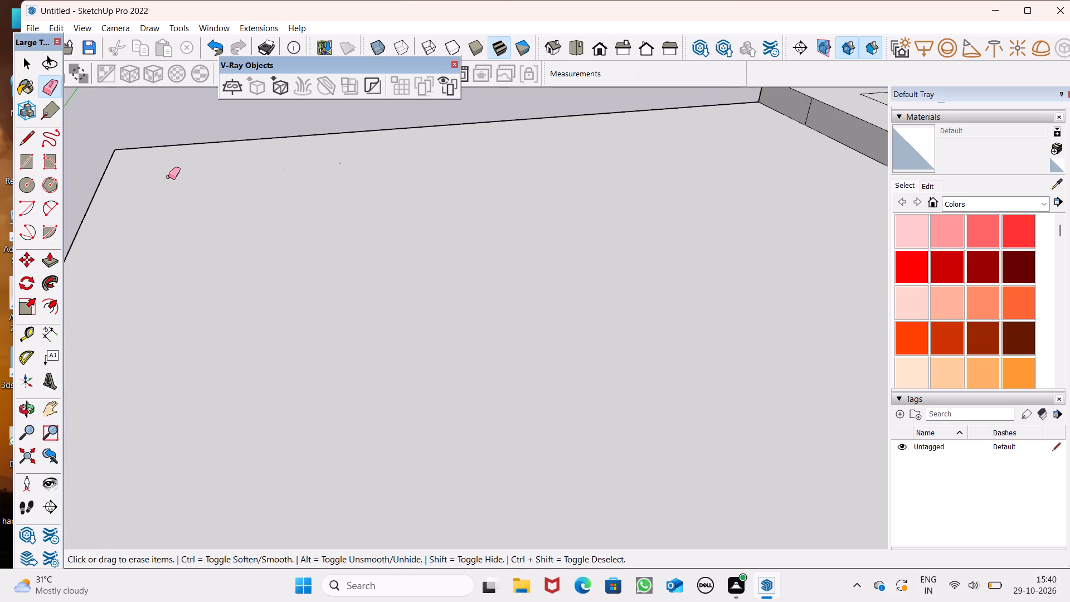
{"action": "left_click_drag", "start_coordinate": [168, 177], "coordinate": [187, 174]}
{"action": "left_click_drag", "start_coordinate": [235, 212], "coordinate": [244, 226]}
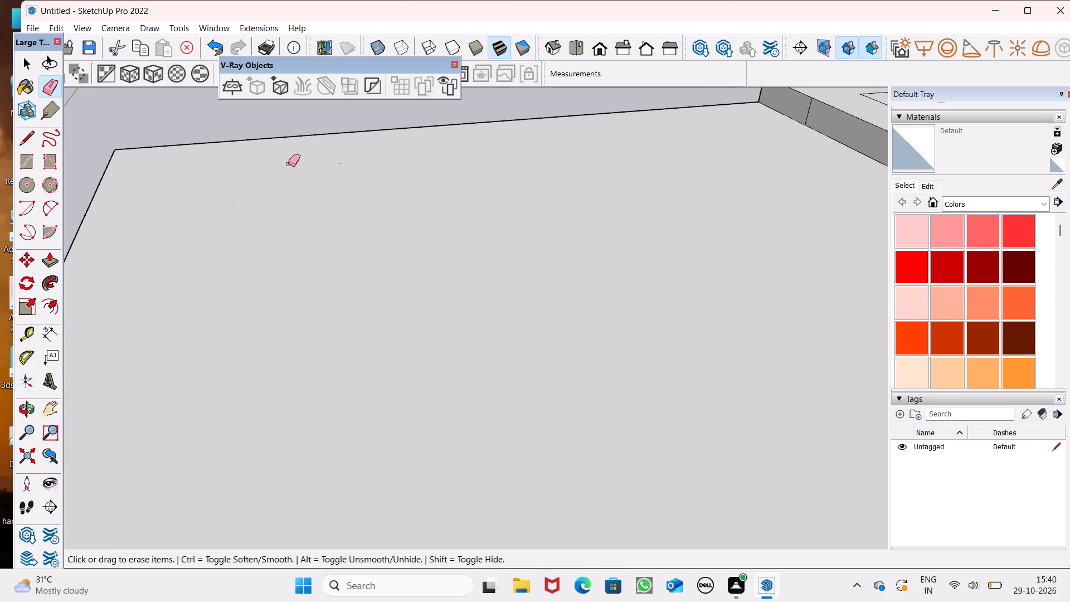
{"action": "left_click_drag", "start_coordinate": [288, 164], "coordinate": [321, 161]}
{"action": "left_click_drag", "start_coordinate": [346, 161], "coordinate": [336, 157]}
{"action": "left_click_drag", "start_coordinate": [236, 211], "coordinate": [228, 221]}
Erase the short vertical edge near the far corner of the middle room's wall, just above the outer-edge room's roof.
{"action": "scroll", "coordinate": [275, 195], "scroll_direction": "down", "scroll_amount": 7}
{"action": "scroll", "coordinate": [305, 252], "scroll_direction": "down", "scroll_amount": 5}
{"action": "middle_click_drag", "start_coordinate": [359, 256], "coordinate": [620, 191]}
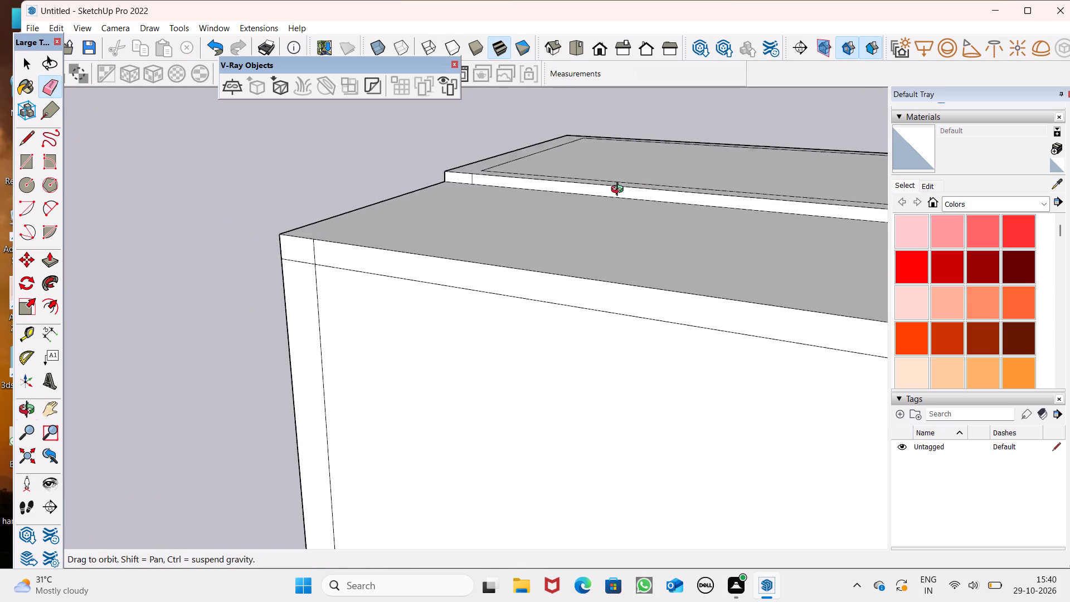
{"action": "middle_click_drag", "start_coordinate": [620, 191], "coordinate": [628, 188]}
{"action": "scroll", "coordinate": [503, 143], "scroll_direction": "up", "scroll_amount": 6}
{"action": "scroll", "coordinate": [479, 219], "scroll_direction": "down", "scroll_amount": 6}
{"action": "scroll", "coordinate": [535, 268], "scroll_direction": "up", "scroll_amount": 6}
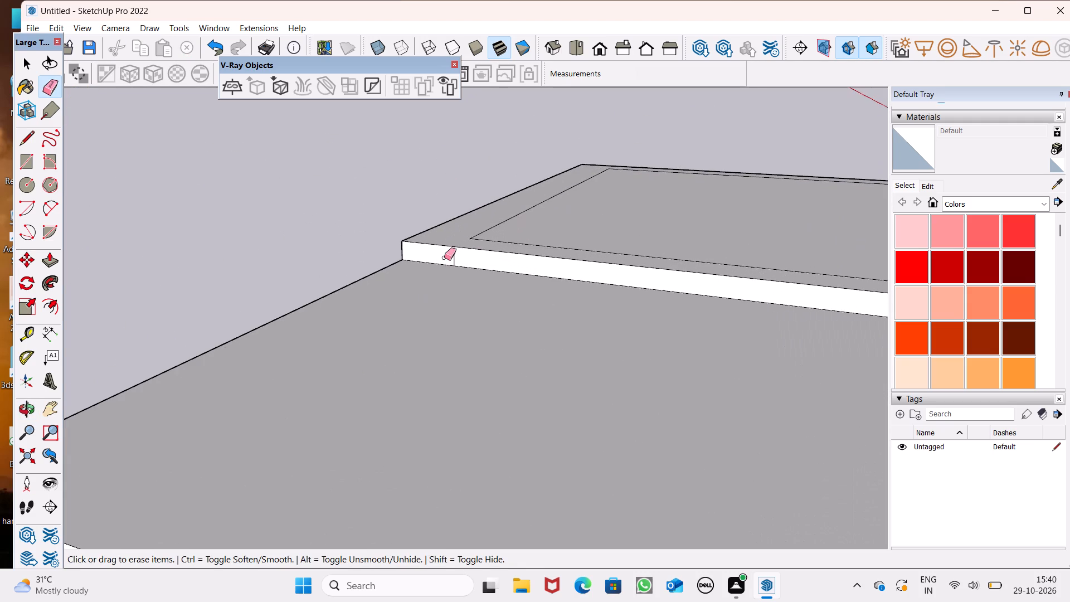
{"action": "left_click_drag", "start_coordinate": [446, 258], "coordinate": [455, 258]}
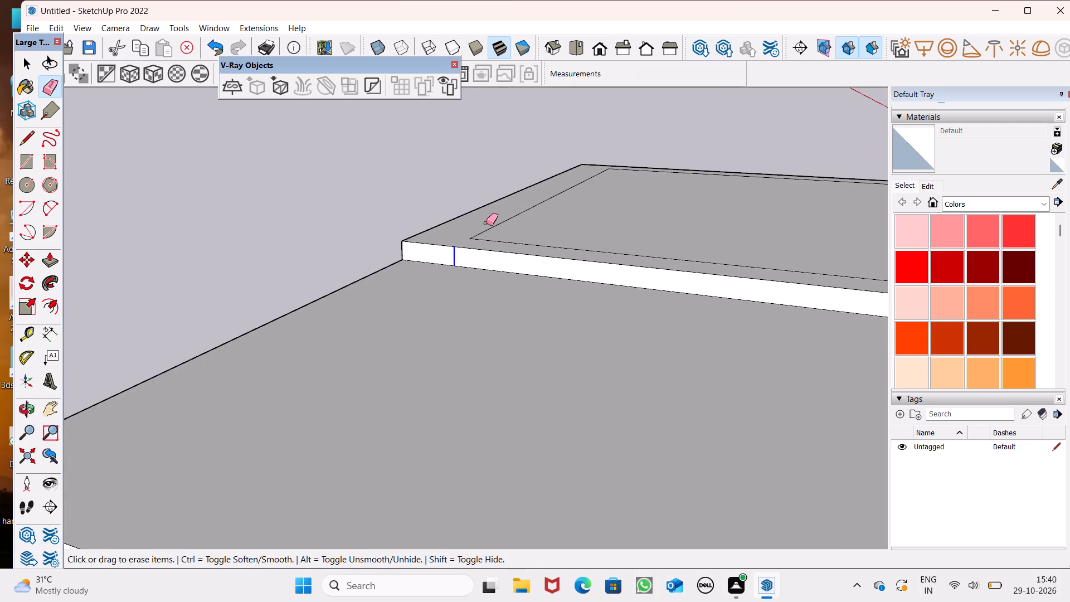
Erase the inner outline at the far corner of the middle room's roof, including the leftover short segments along its far edge.
{"action": "scroll", "coordinate": [485, 224], "scroll_direction": "up", "scroll_amount": 5}
{"action": "left_click_drag", "start_coordinate": [474, 245], "coordinate": [471, 233]}
{"action": "scroll", "coordinate": [465, 223], "scroll_direction": "down", "scroll_amount": 7}
{"action": "middle_click_drag", "start_coordinate": [464, 265], "coordinate": [620, 407]}
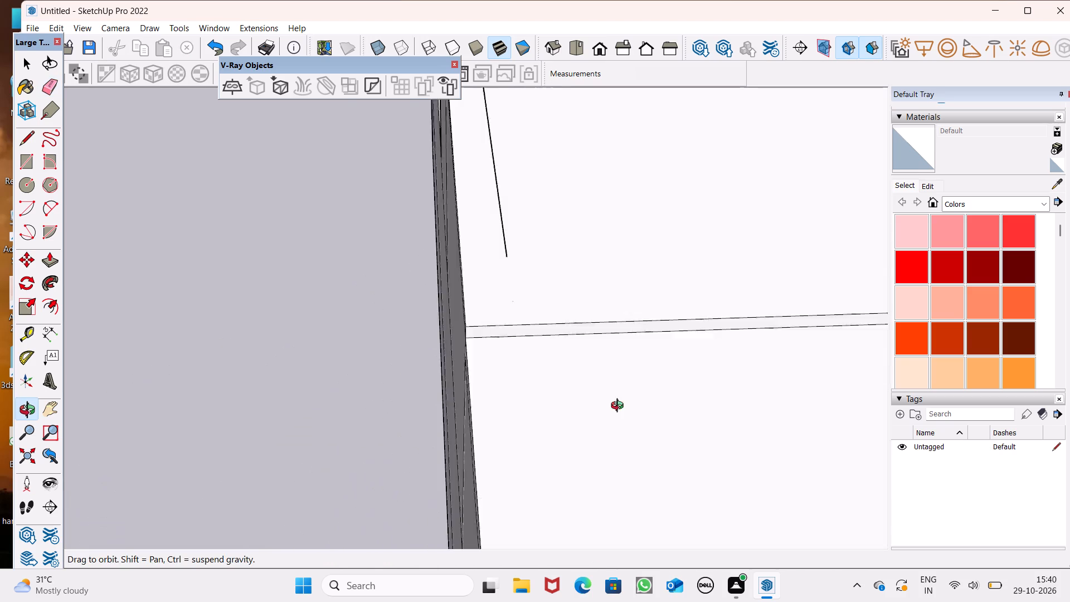
{"action": "middle_click_drag", "start_coordinate": [620, 407], "coordinate": [639, 384]}
{"action": "scroll", "coordinate": [417, 313], "scroll_direction": "down", "scroll_amount": 7}
{"action": "scroll", "coordinate": [417, 198], "scroll_direction": "up", "scroll_amount": 6}
{"action": "left_click_drag", "start_coordinate": [435, 206], "coordinate": [431, 217]}
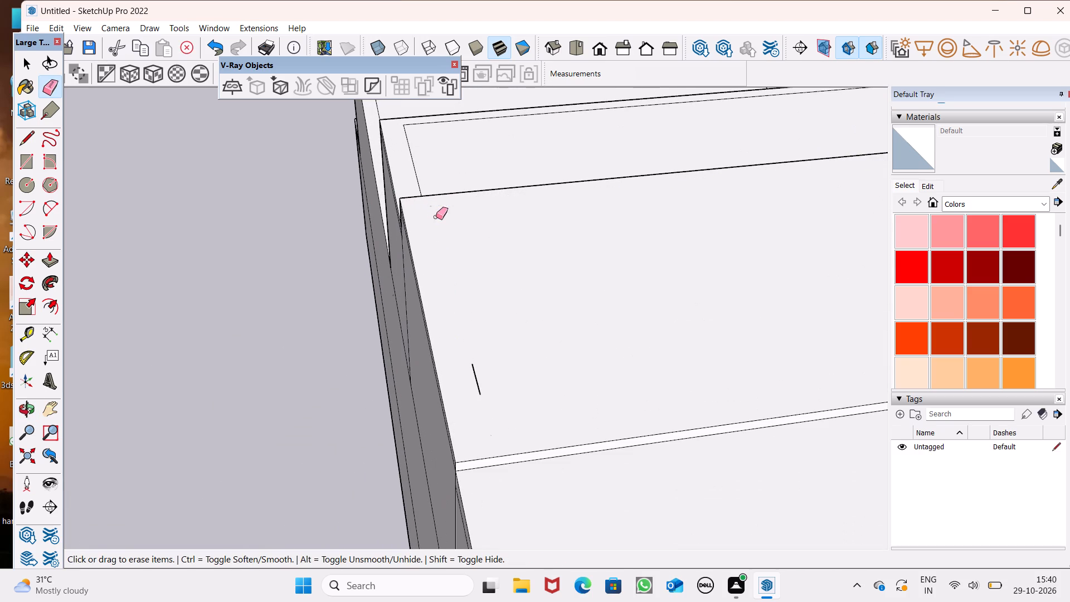
{"action": "left_click_drag", "start_coordinate": [464, 361], "coordinate": [484, 376]}
Erase the remaining inner outline line along the front edge of the middle room's roof.
{"action": "scroll", "coordinate": [399, 241], "scroll_direction": "down", "scroll_amount": 8}
{"action": "scroll", "coordinate": [338, 274], "scroll_direction": "down", "scroll_amount": 3}
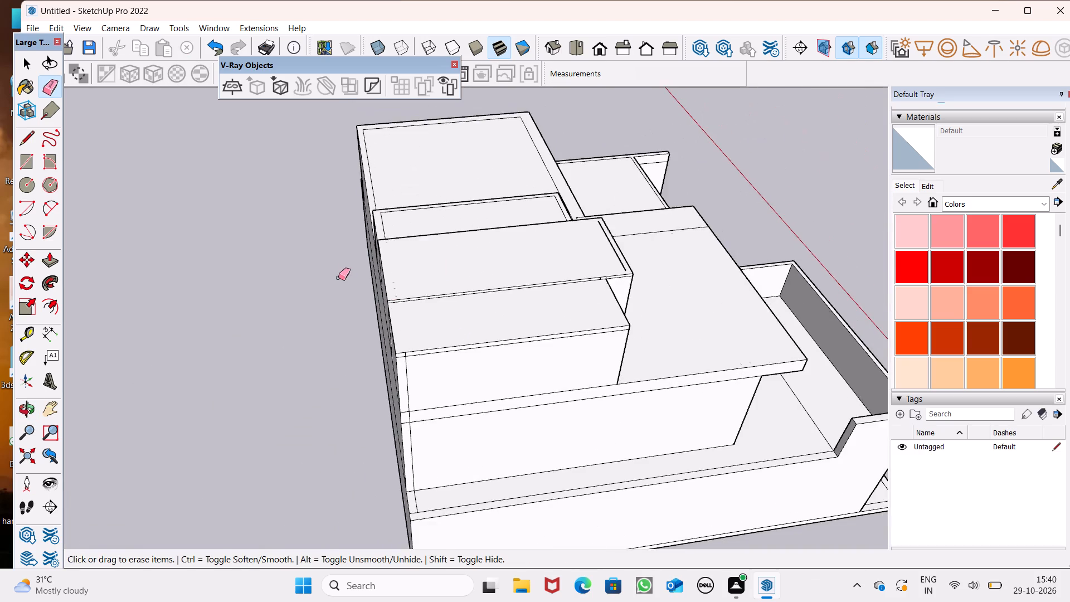
{"action": "scroll", "coordinate": [338, 278], "scroll_direction": "down", "scroll_amount": 1}
{"action": "middle_click_drag", "start_coordinate": [432, 310], "coordinate": [47, 201]}
{"action": "scroll", "coordinate": [339, 220], "scroll_direction": "up", "scroll_amount": 8}
{"action": "middle_click_drag", "start_coordinate": [580, 257], "coordinate": [575, 266]}
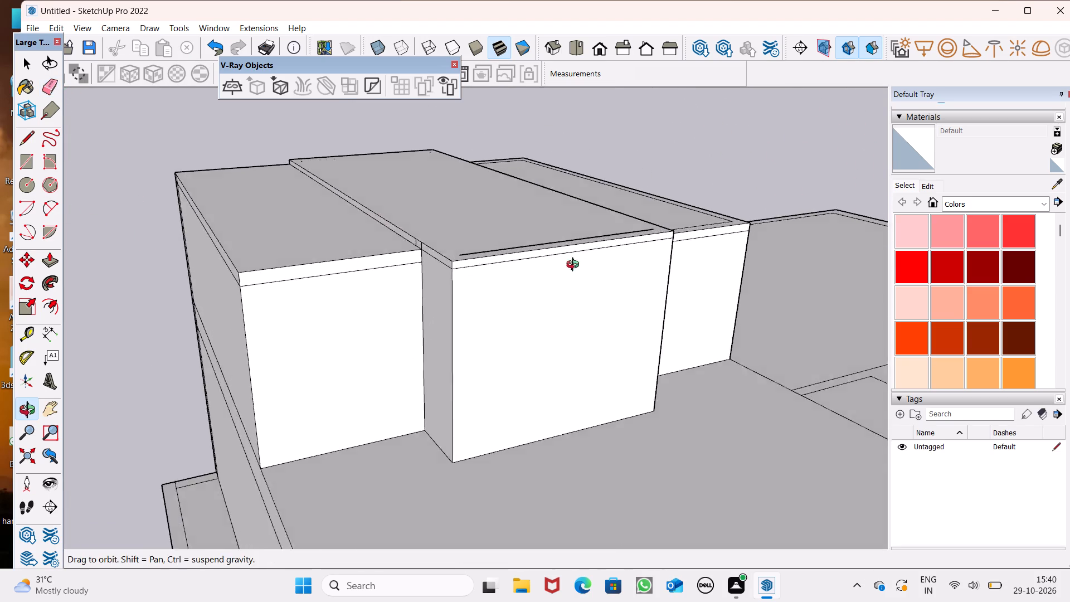
{"action": "middle_click_drag", "start_coordinate": [575, 266], "coordinate": [530, 289]}
{"action": "scroll", "coordinate": [438, 285], "scroll_direction": "up", "scroll_amount": 6}
{"action": "left_click_drag", "start_coordinate": [431, 293], "coordinate": [440, 271]}
Erase the short vertical edge on the middle room's side, above the front corner of the outer-edge room's roof.
{"action": "scroll", "coordinate": [443, 260], "scroll_direction": "down", "scroll_amount": 7}
{"action": "middle_click_drag", "start_coordinate": [227, 303], "coordinate": [504, 259]}
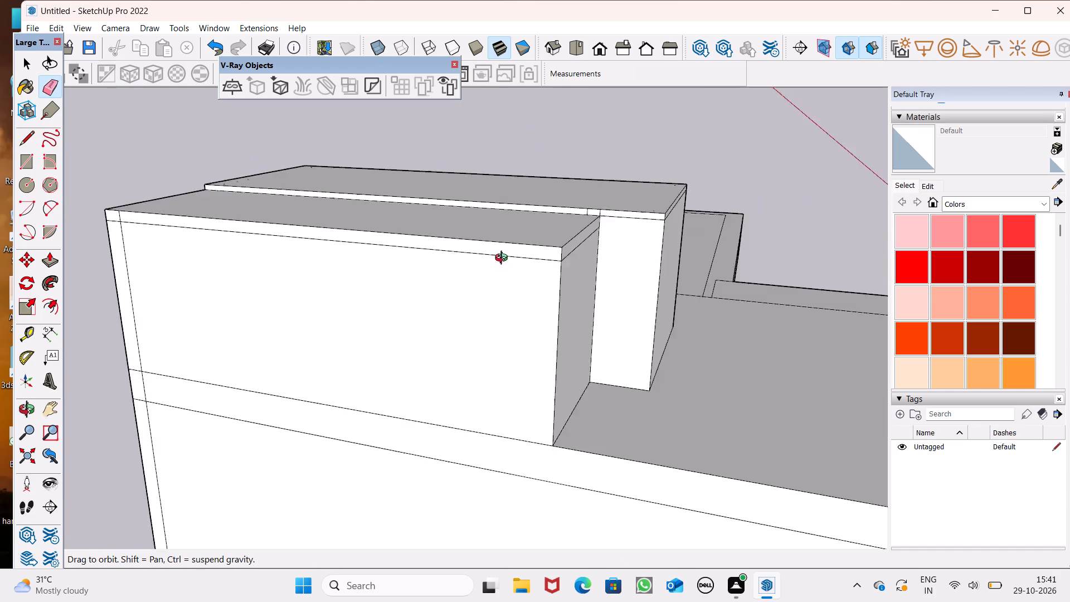
{"action": "middle_click_drag", "start_coordinate": [504, 259], "coordinate": [506, 258]}
{"action": "scroll", "coordinate": [516, 244], "scroll_direction": "up", "scroll_amount": 14}
{"action": "left_click_drag", "start_coordinate": [547, 229], "coordinate": [611, 229]}
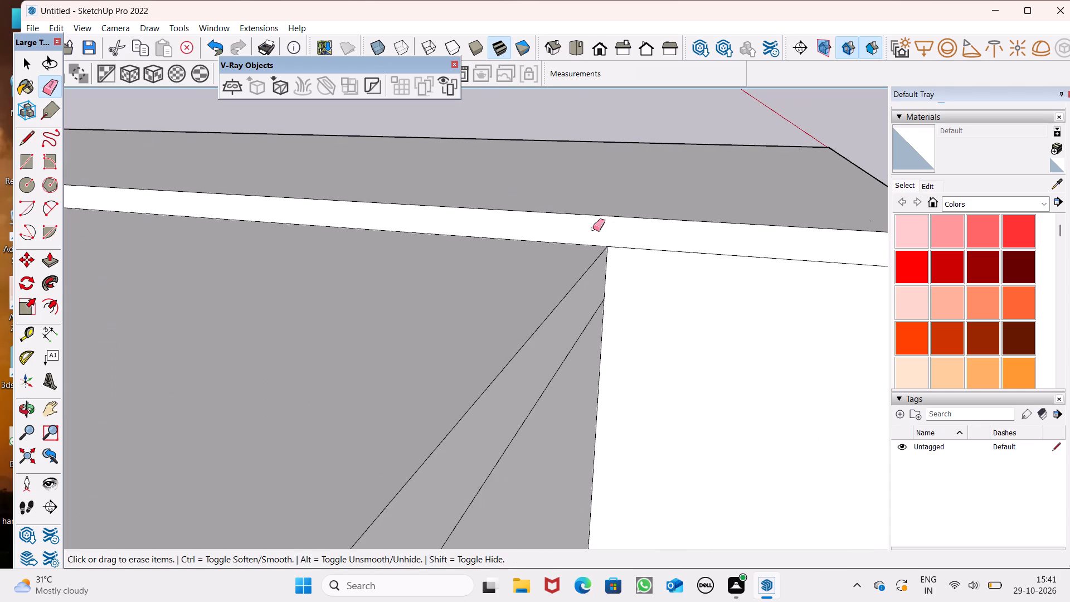
Erase the inner outline lines meeting at the front outer corner of the lower side room's roof.
{"action": "scroll", "coordinate": [471, 206], "scroll_direction": "down", "scroll_amount": 6}
{"action": "scroll", "coordinate": [534, 220], "scroll_direction": "up", "scroll_amount": 1}
{"action": "middle_click_drag", "start_coordinate": [534, 220], "coordinate": [432, 226]}
{"action": "scroll", "coordinate": [432, 229], "scroll_direction": "down", "scroll_amount": 6}
{"action": "scroll", "coordinate": [551, 195], "scroll_direction": "down", "scroll_amount": 5}
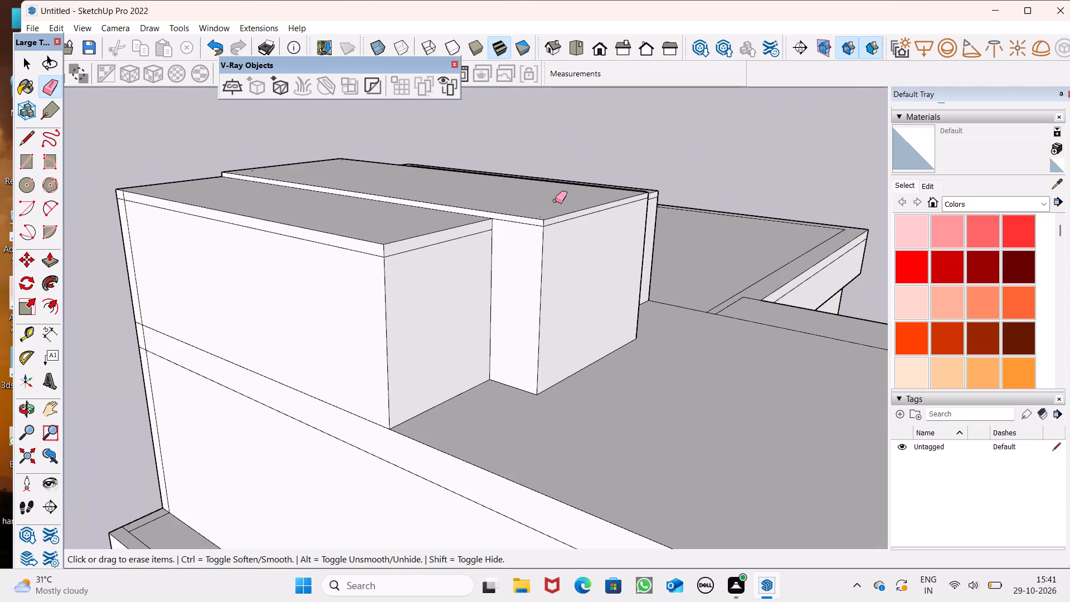
{"action": "scroll", "coordinate": [555, 201], "scroll_direction": "down", "scroll_amount": 4}
{"action": "middle_click_drag", "start_coordinate": [588, 206], "coordinate": [181, 253]}
{"action": "scroll", "coordinate": [481, 210], "scroll_direction": "up", "scroll_amount": 1}
{"action": "scroll", "coordinate": [550, 202], "scroll_direction": "up", "scroll_amount": 5}
{"action": "scroll", "coordinate": [448, 289], "scroll_direction": "up", "scroll_amount": 1}
{"action": "scroll", "coordinate": [480, 250], "scroll_direction": "down", "scroll_amount": 3}
{"action": "middle_click_drag", "start_coordinate": [479, 291], "coordinate": [480, 301]}
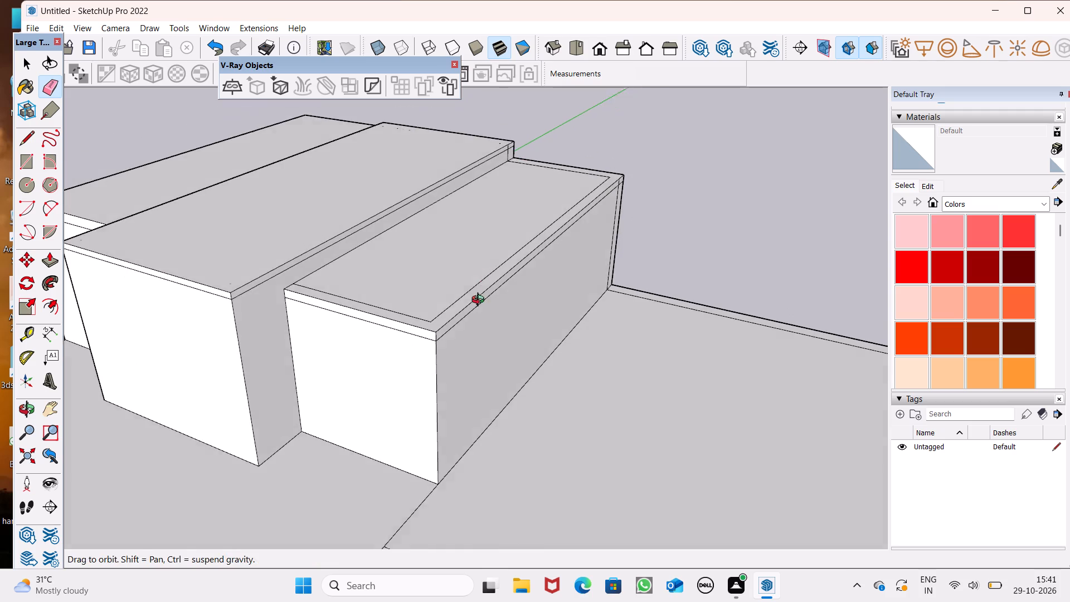
{"action": "middle_click_drag", "start_coordinate": [480, 301], "coordinate": [481, 302]}
{"action": "scroll", "coordinate": [484, 176], "scroll_direction": "down", "scroll_amount": 1}
{"action": "scroll", "coordinate": [481, 288], "scroll_direction": "up", "scroll_amount": 3}
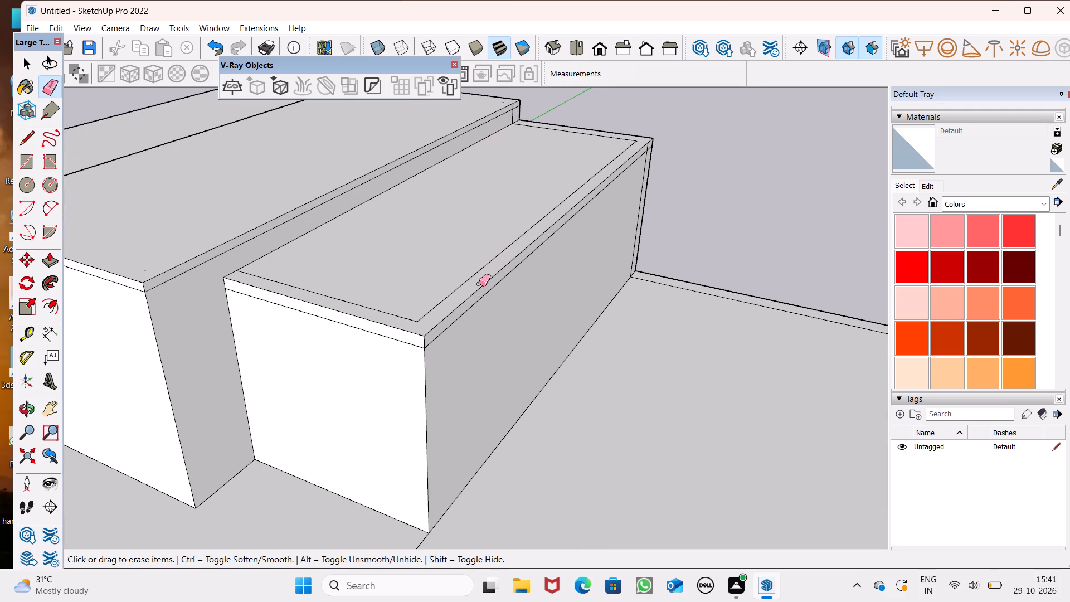
{"action": "scroll", "coordinate": [479, 284], "scroll_direction": "up", "scroll_amount": 1}
{"action": "left_click_drag", "start_coordinate": [422, 319], "coordinate": [407, 319]}
{"action": "scroll", "coordinate": [412, 257], "scroll_direction": "down", "scroll_amount": 1}
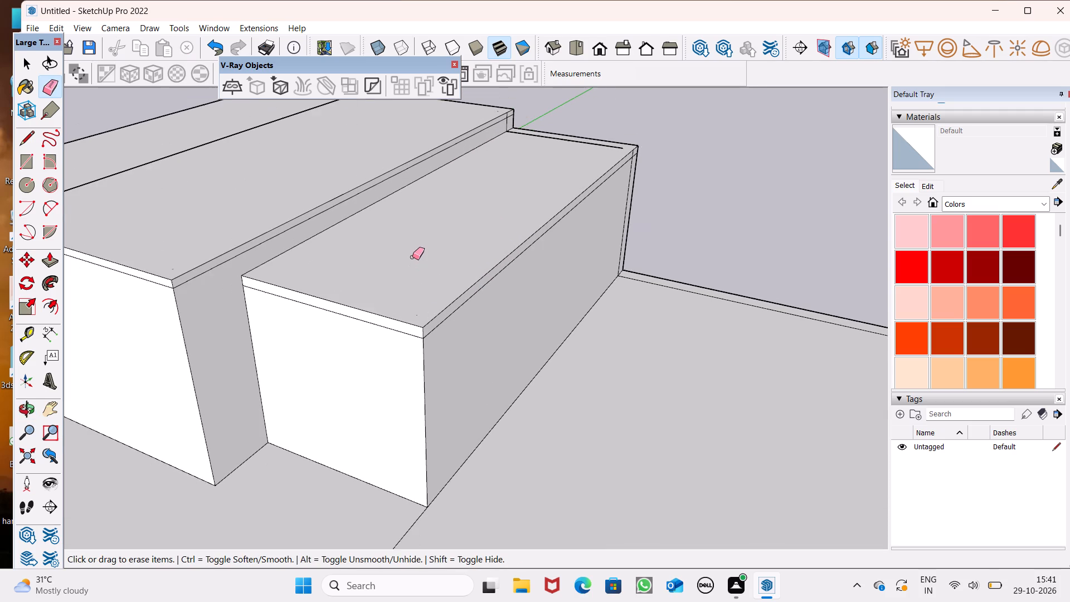
Erase the leftover inner outline line along the far edge of the lower side room's roof.
{"action": "scroll", "coordinate": [414, 256], "scroll_direction": "down", "scroll_amount": 3}
{"action": "middle_click_drag", "start_coordinate": [425, 244], "coordinate": [392, 261]}
{"action": "scroll", "coordinate": [385, 256], "scroll_direction": "down", "scroll_amount": 3}
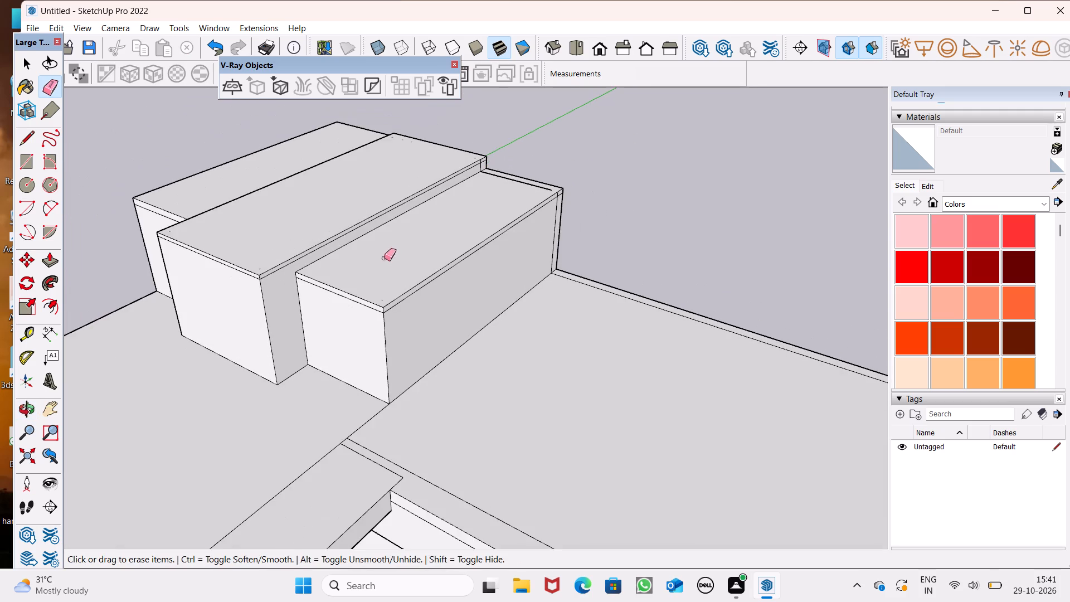
{"action": "scroll", "coordinate": [384, 258], "scroll_direction": "down", "scroll_amount": 1}
{"action": "scroll", "coordinate": [490, 209], "scroll_direction": "up", "scroll_amount": 6}
{"action": "left_click", "coordinate": [543, 179]}
Erase the two short vertical segments on the middle room's wall near its far corner, above the lower side room's roof.
{"action": "scroll", "coordinate": [476, 157], "scroll_direction": "up", "scroll_amount": 3}
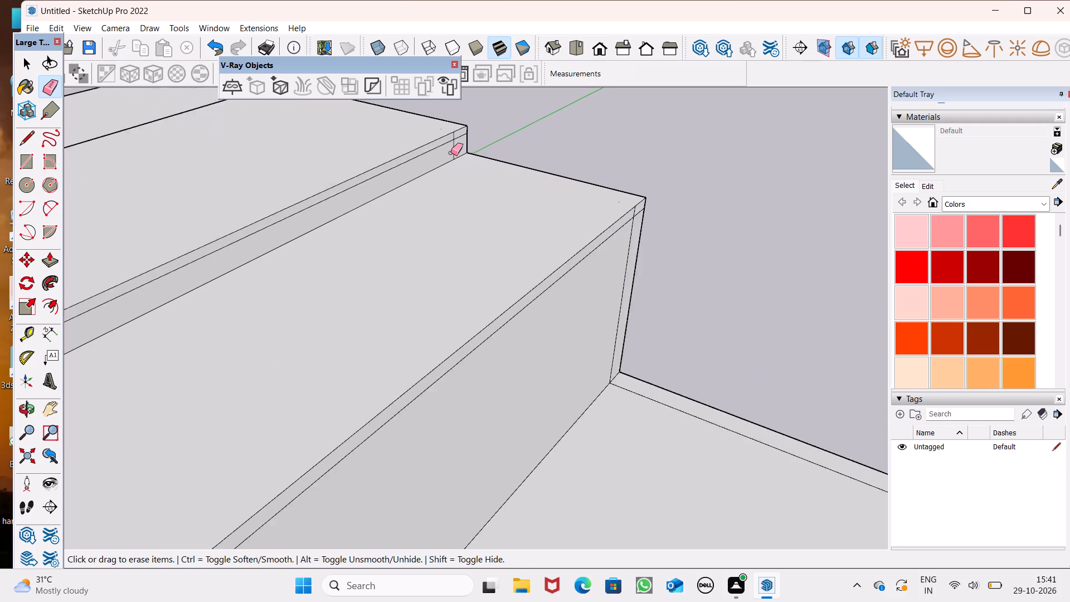
{"action": "scroll", "coordinate": [451, 153], "scroll_direction": "up", "scroll_amount": 3}
{"action": "scroll", "coordinate": [419, 202], "scroll_direction": "down", "scroll_amount": 1}
{"action": "scroll", "coordinate": [456, 156], "scroll_direction": "up", "scroll_amount": 8}
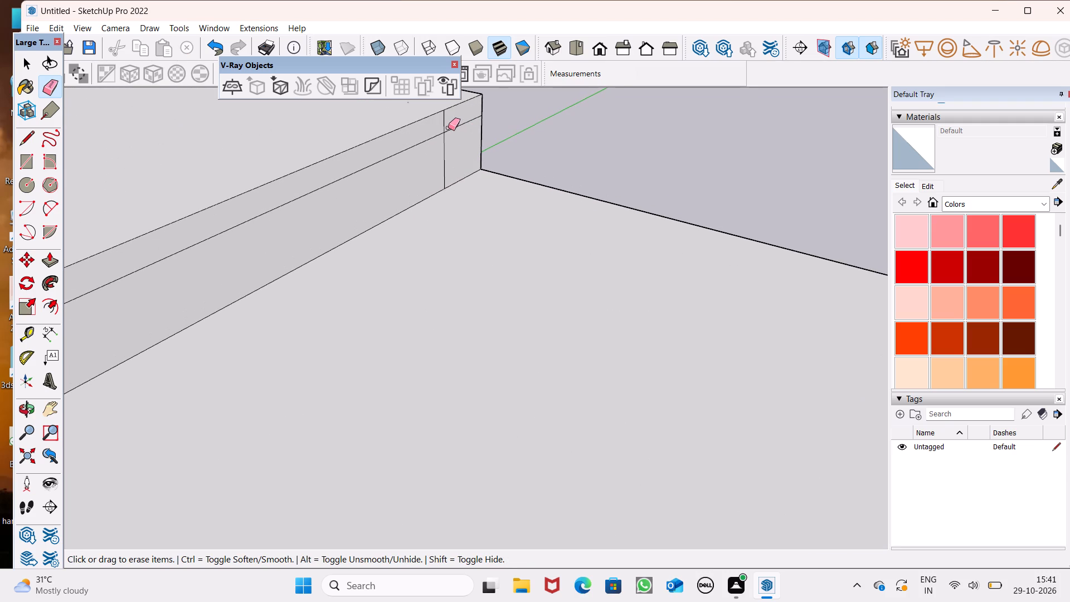
{"action": "left_click_drag", "start_coordinate": [448, 127], "coordinate": [442, 127]}
{"action": "left_click_drag", "start_coordinate": [445, 153], "coordinate": [444, 159]}
Erase the short vertical edge across the lower side room's roof thickness near its far outer corner.
{"action": "scroll", "coordinate": [422, 198], "scroll_direction": "down", "scroll_amount": 8}
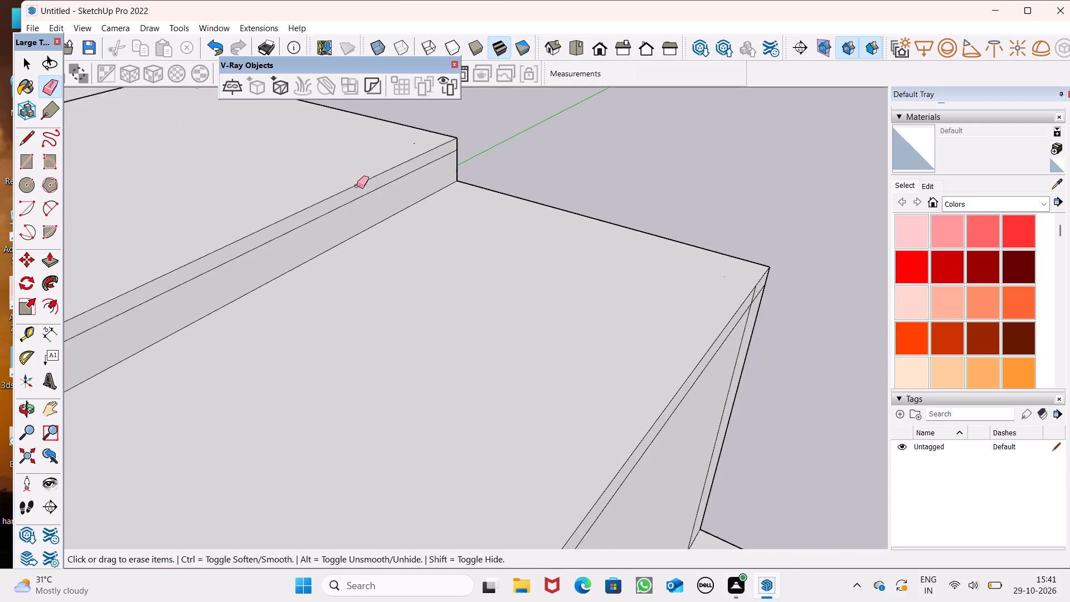
{"action": "scroll", "coordinate": [357, 186], "scroll_direction": "down", "scroll_amount": 3}
{"action": "middle_click_drag", "start_coordinate": [514, 244], "coordinate": [448, 176]}
{"action": "scroll", "coordinate": [548, 215], "scroll_direction": "up", "scroll_amount": 4}
{"action": "left_click", "coordinate": [563, 214]}
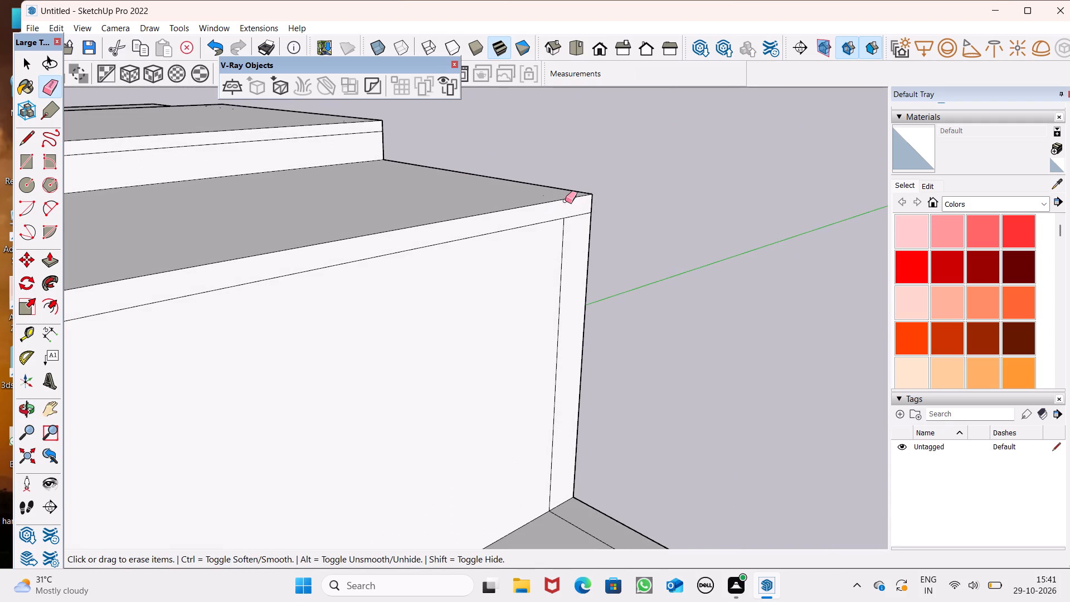
Erase the vertical line running down the lower side room's outer wall near its far corner.
{"action": "scroll", "coordinate": [565, 201], "scroll_direction": "down", "scroll_amount": 18}
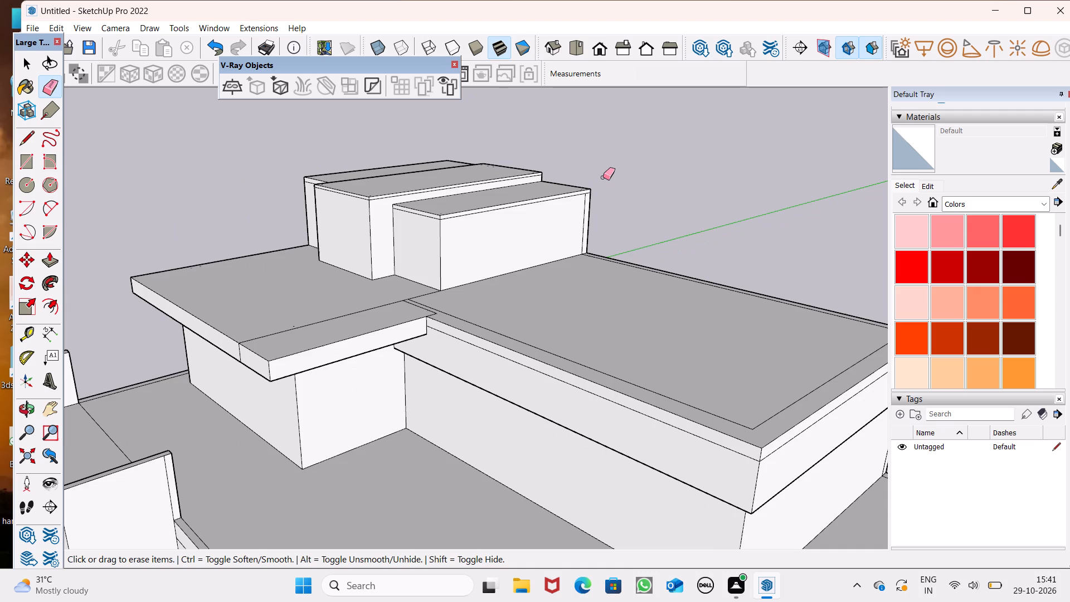
{"action": "scroll", "coordinate": [604, 177], "scroll_direction": "down", "scroll_amount": 1}
{"action": "scroll", "coordinate": [625, 202], "scroll_direction": "up", "scroll_amount": 7}
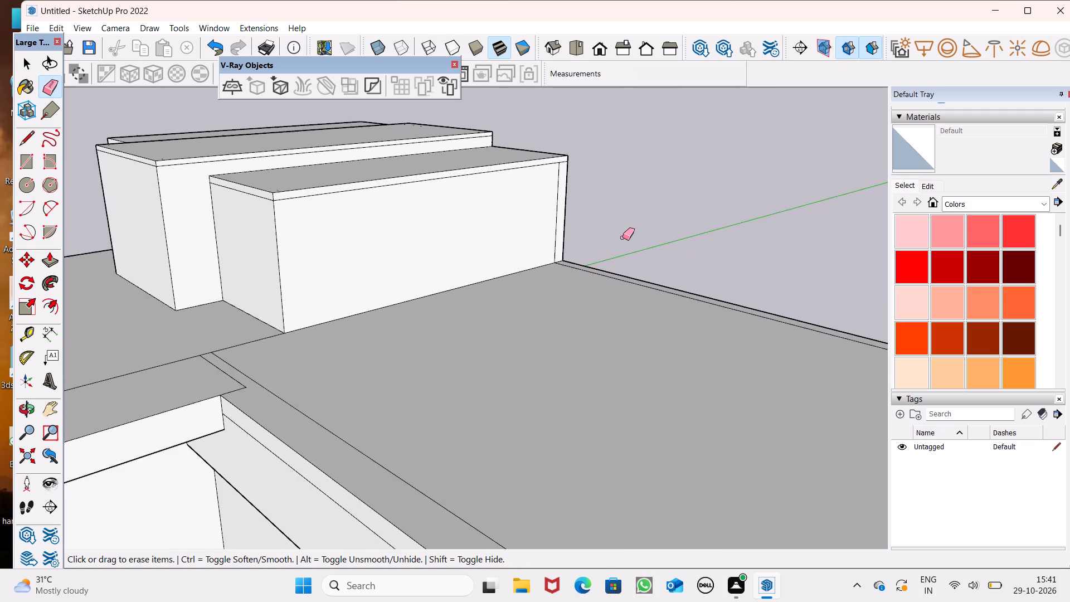
{"action": "scroll", "coordinate": [622, 237], "scroll_direction": "up", "scroll_amount": 1}
{"action": "scroll", "coordinate": [622, 237], "scroll_direction": "down", "scroll_amount": 2}
{"action": "scroll", "coordinate": [586, 306], "scroll_direction": "up", "scroll_amount": 3}
{"action": "scroll", "coordinate": [552, 205], "scroll_direction": "up", "scroll_amount": 2}
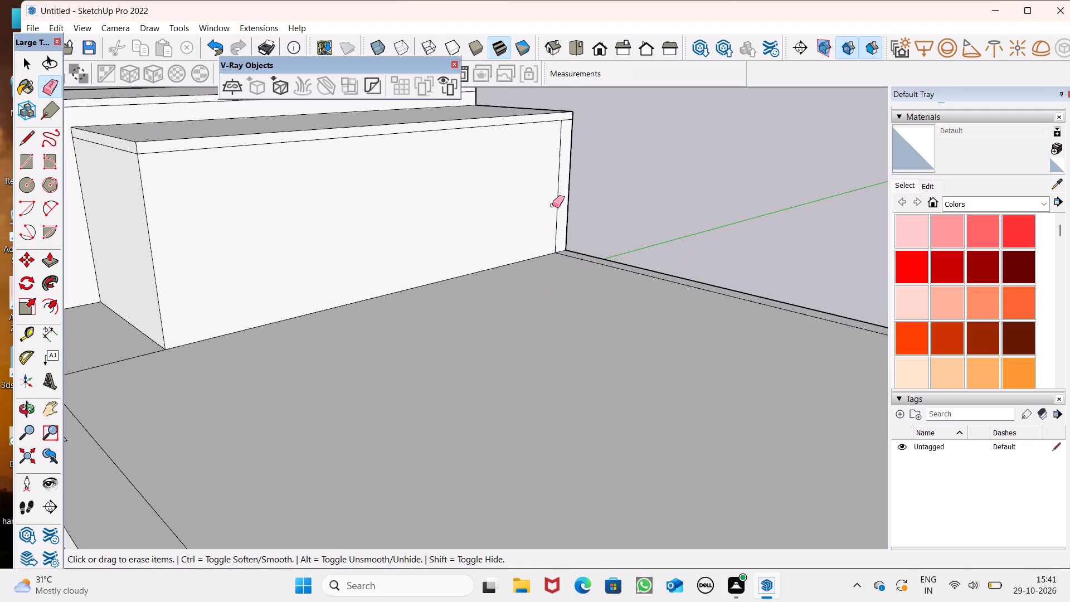
{"action": "scroll", "coordinate": [552, 205], "scroll_direction": "up", "scroll_amount": 3}
{"action": "scroll", "coordinate": [548, 236], "scroll_direction": "down", "scroll_amount": 7}
{"action": "scroll", "coordinate": [558, 189], "scroll_direction": "down", "scroll_amount": 2}
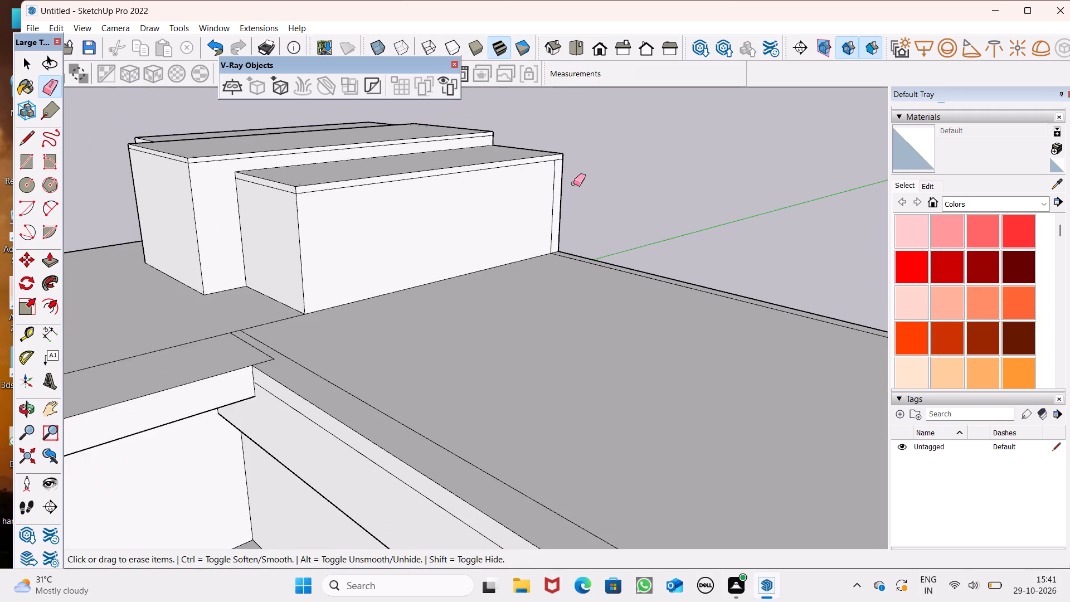
{"action": "middle_click_drag", "start_coordinate": [573, 183], "coordinate": [552, 187]}
{"action": "scroll", "coordinate": [572, 183], "scroll_direction": "up", "scroll_amount": 1}
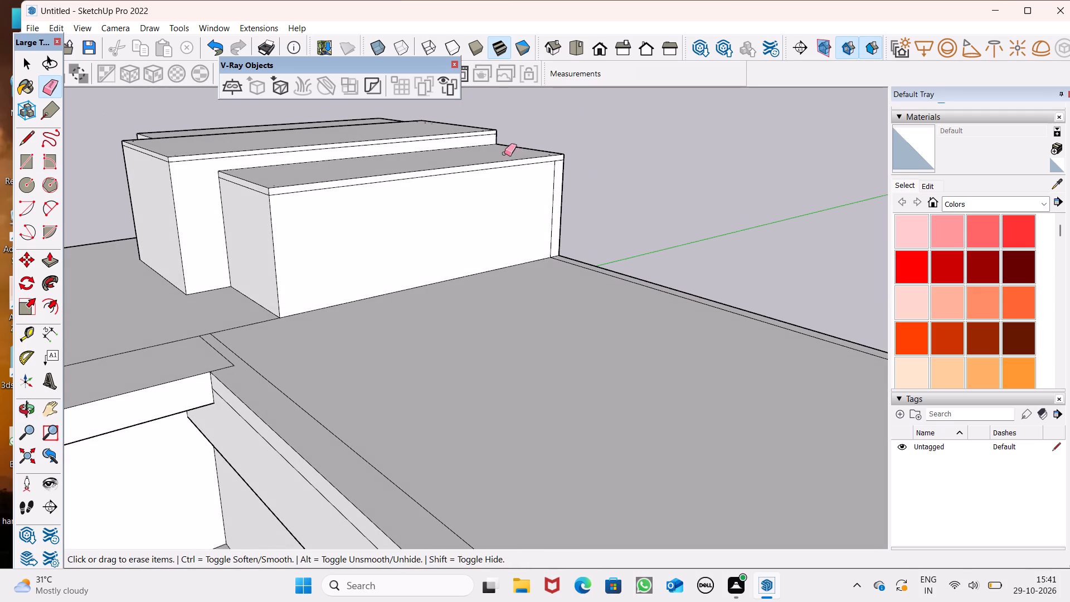
{"action": "left_click", "coordinate": [555, 185]}
Erase the seam line across the top of the front overhang slab.
{"action": "scroll", "coordinate": [514, 178], "scroll_direction": "down", "scroll_amount": 5}
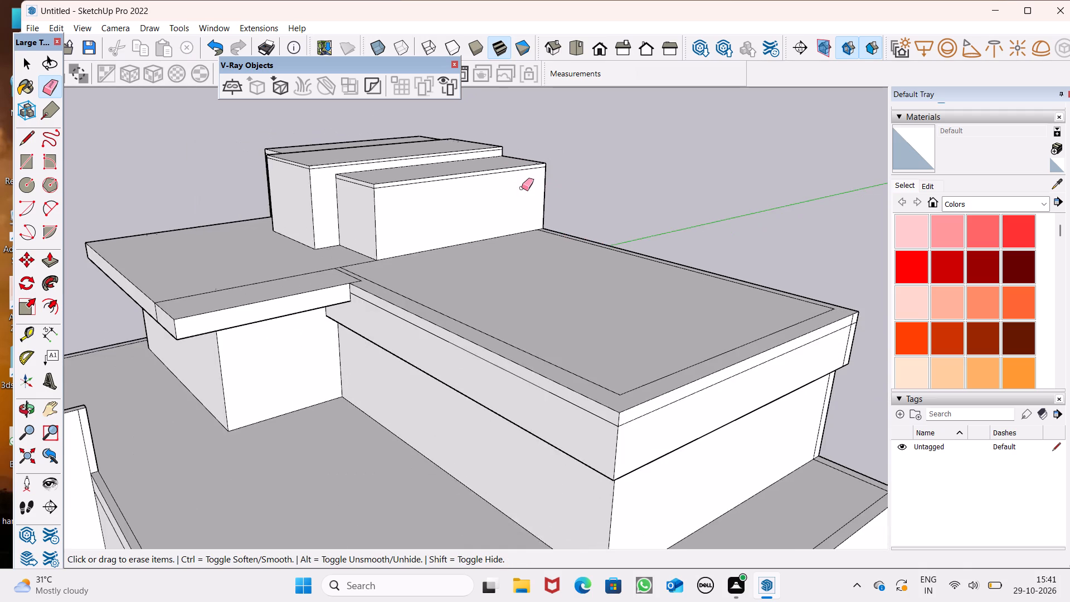
{"action": "scroll", "coordinate": [522, 191], "scroll_direction": "down", "scroll_amount": 5}
{"action": "scroll", "coordinate": [539, 236], "scroll_direction": "down", "scroll_amount": 3}
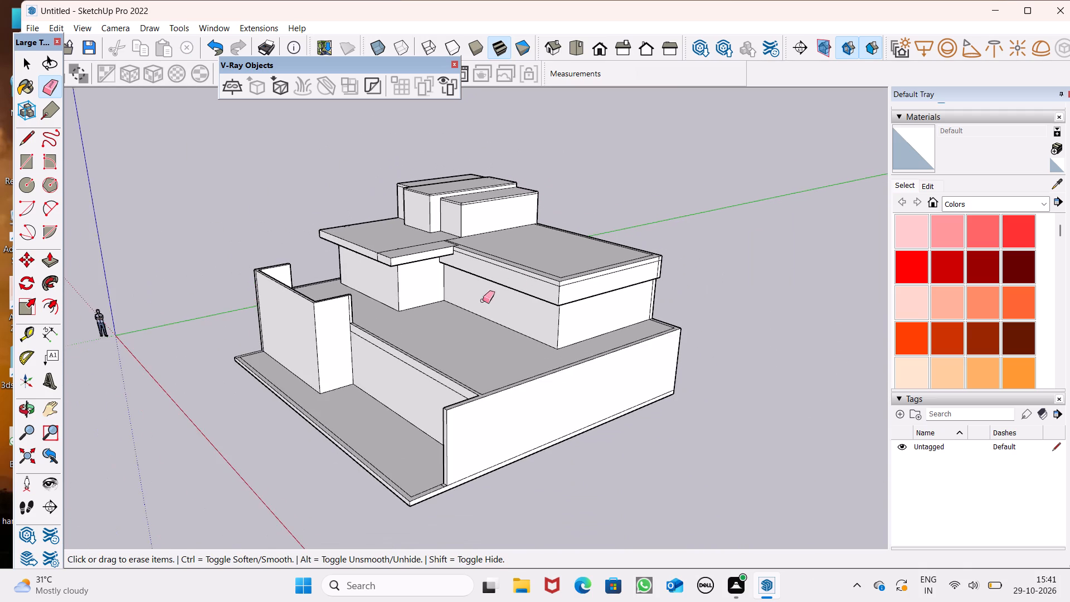
{"action": "middle_click_drag", "start_coordinate": [500, 319], "coordinate": [572, 312]}
{"action": "scroll", "coordinate": [534, 279], "scroll_direction": "down", "scroll_amount": 2}
{"action": "middle_click_drag", "start_coordinate": [498, 280], "coordinate": [536, 386]}
{"action": "scroll", "coordinate": [458, 310], "scroll_direction": "up", "scroll_amount": 4}
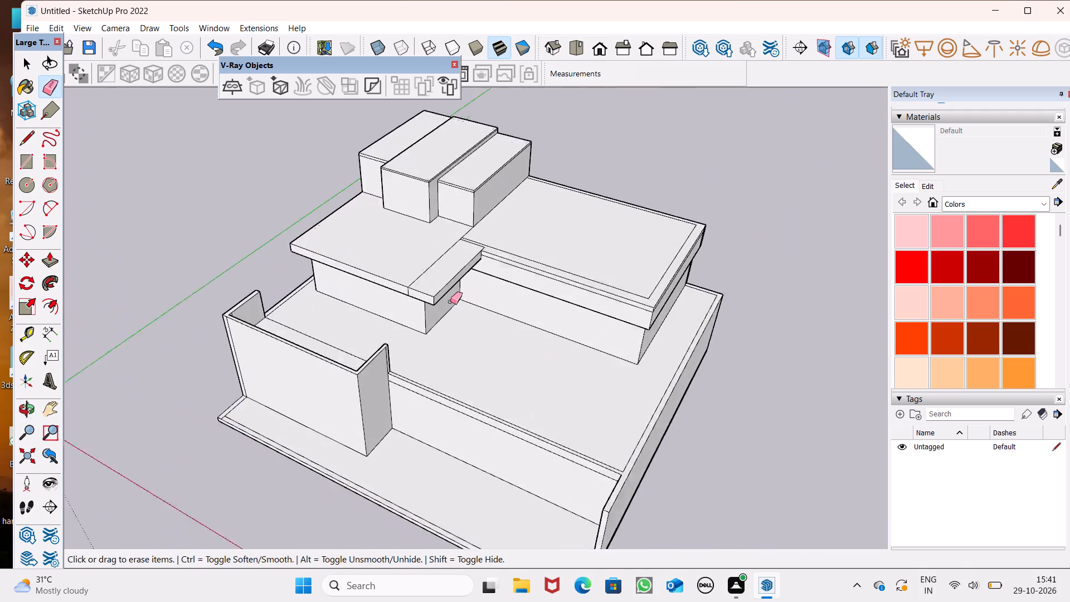
{"action": "scroll", "coordinate": [450, 302], "scroll_direction": "up", "scroll_amount": 3}
{"action": "scroll", "coordinate": [412, 274], "scroll_direction": "up", "scroll_amount": 6}
{"action": "left_click_drag", "start_coordinate": [410, 259], "coordinate": [408, 253]}
Erase the short vertical seam on the overhang slab's edge face without removing its bounding edges.
{"action": "middle_click_drag", "start_coordinate": [412, 318], "coordinate": [453, 288]}
{"action": "left_click_drag", "start_coordinate": [394, 267], "coordinate": [393, 272]}
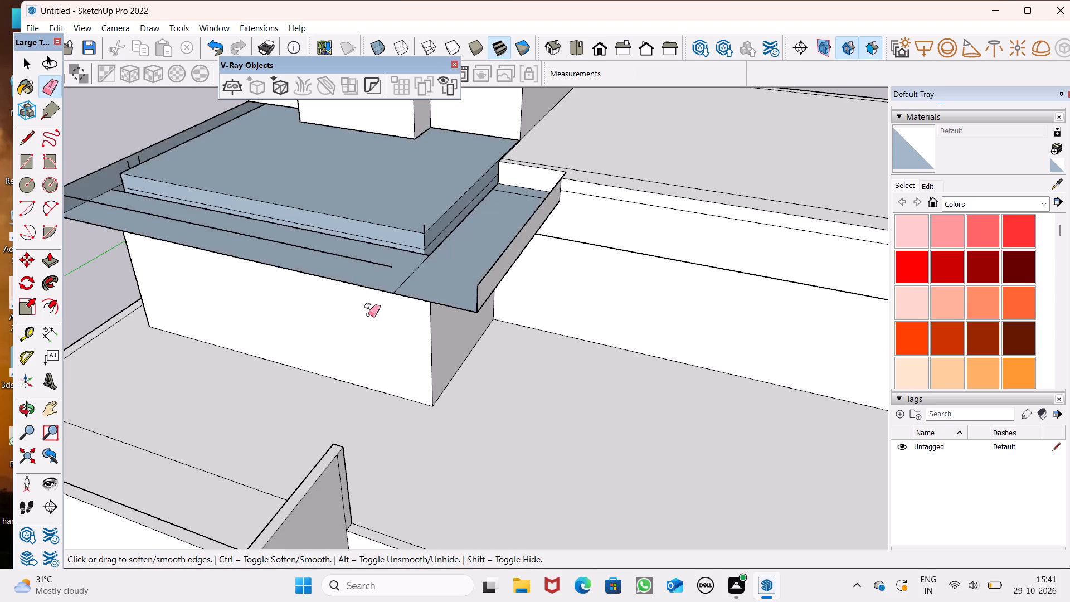
{"action": "key", "text": "ctrl+z"}
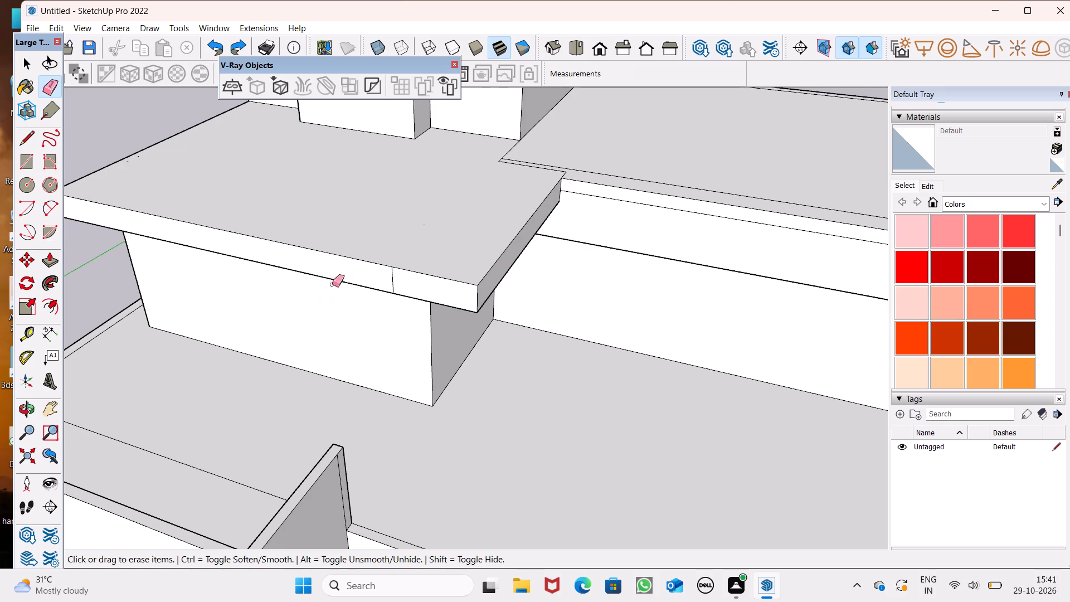
{"action": "left_click_drag", "start_coordinate": [399, 277], "coordinate": [379, 277]}
Erase the inner outline line along the large roof's long edge, starting at the notch beside the overhang slab.
{"action": "scroll", "coordinate": [376, 270], "scroll_direction": "down", "scroll_amount": 7}
{"action": "middle_click_drag", "start_coordinate": [353, 288], "coordinate": [201, 204]}
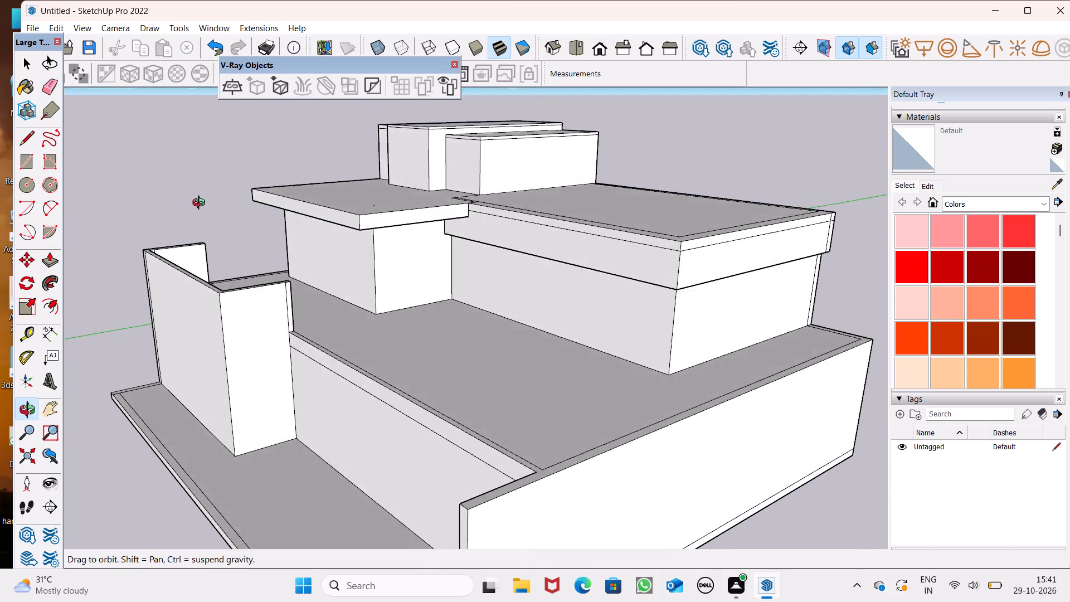
{"action": "middle_click_drag", "start_coordinate": [201, 204], "coordinate": [399, 351]}
{"action": "scroll", "coordinate": [474, 241], "scroll_direction": "up", "scroll_amount": 6}
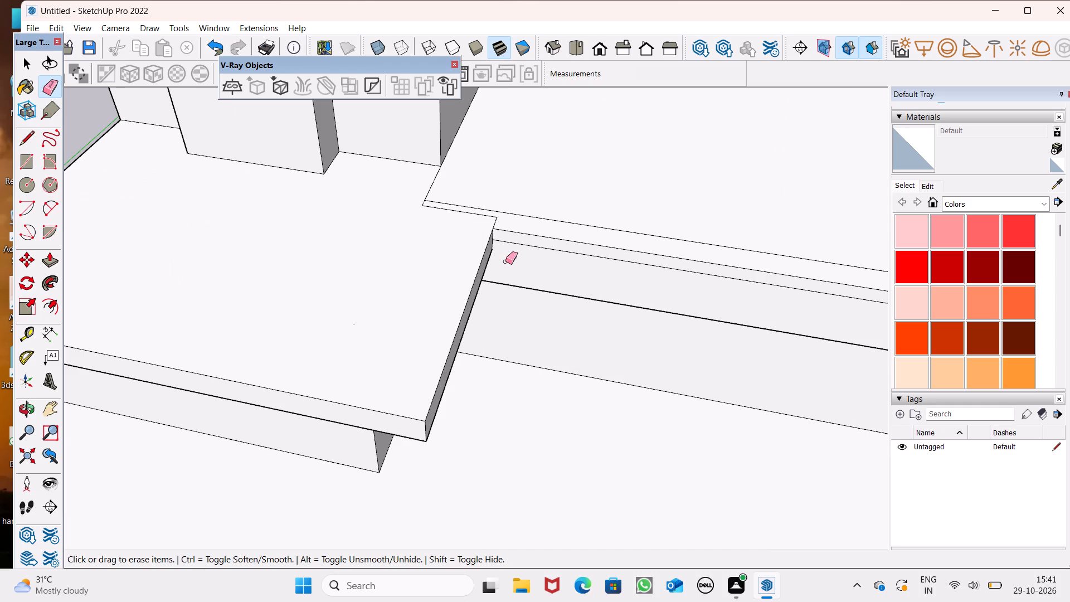
{"action": "scroll", "coordinate": [482, 264], "scroll_direction": "down", "scroll_amount": 5}
{"action": "middle_click_drag", "start_coordinate": [453, 294], "coordinate": [432, 314]}
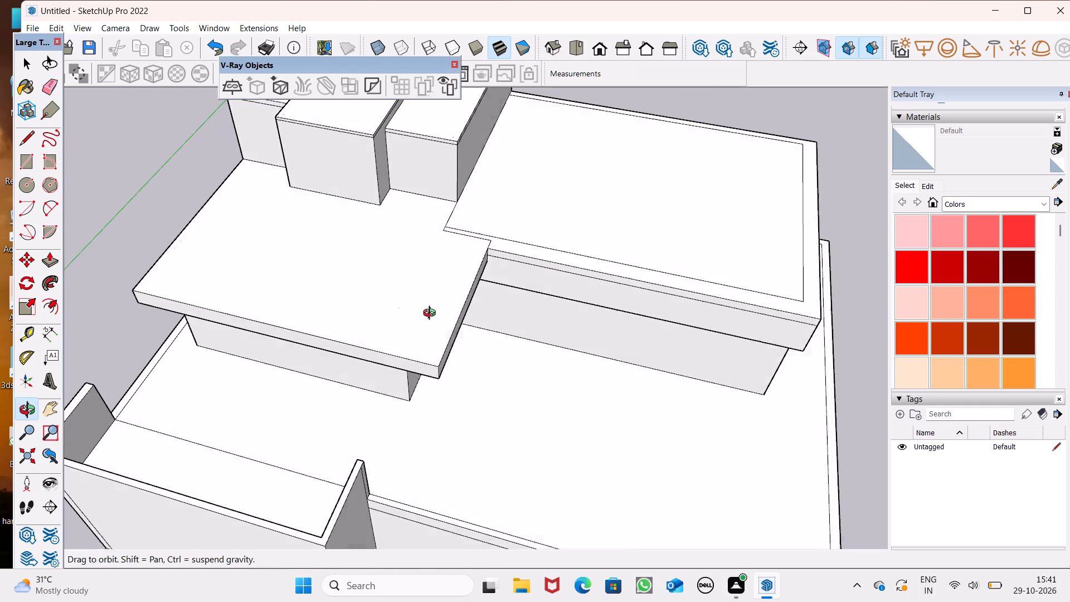
{"action": "middle_click_drag", "start_coordinate": [432, 314], "coordinate": [416, 322]}
{"action": "scroll", "coordinate": [446, 236], "scroll_direction": "up", "scroll_amount": 5}
{"action": "left_click", "coordinate": [468, 233]}
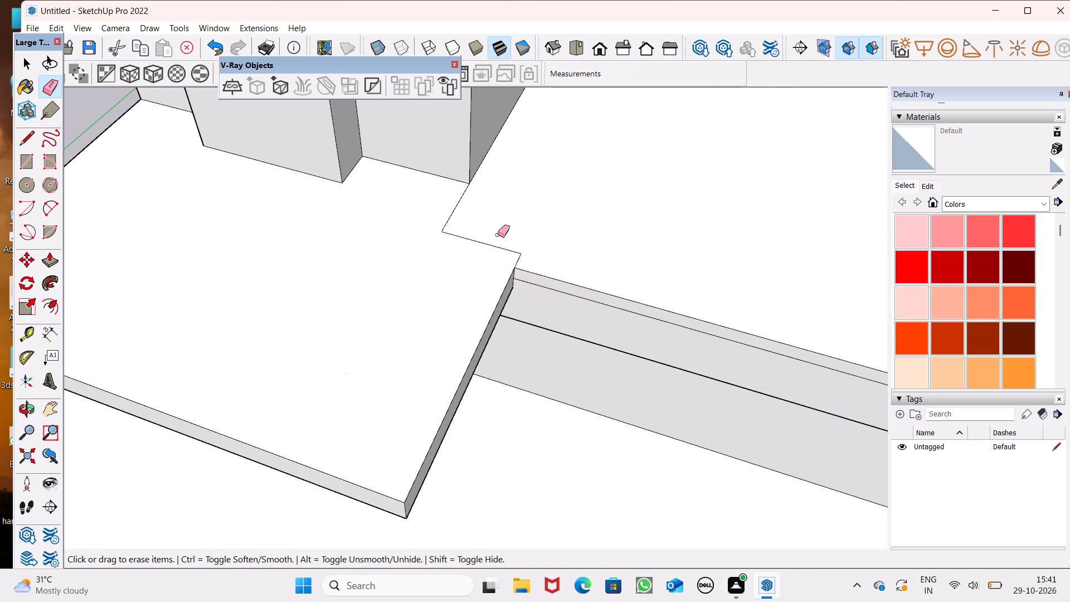
Erase the lines separating the overhang slab from the large roof, between the lower side room's corner and the notch.
{"action": "scroll", "coordinate": [498, 235], "scroll_direction": "down", "scroll_amount": 7}
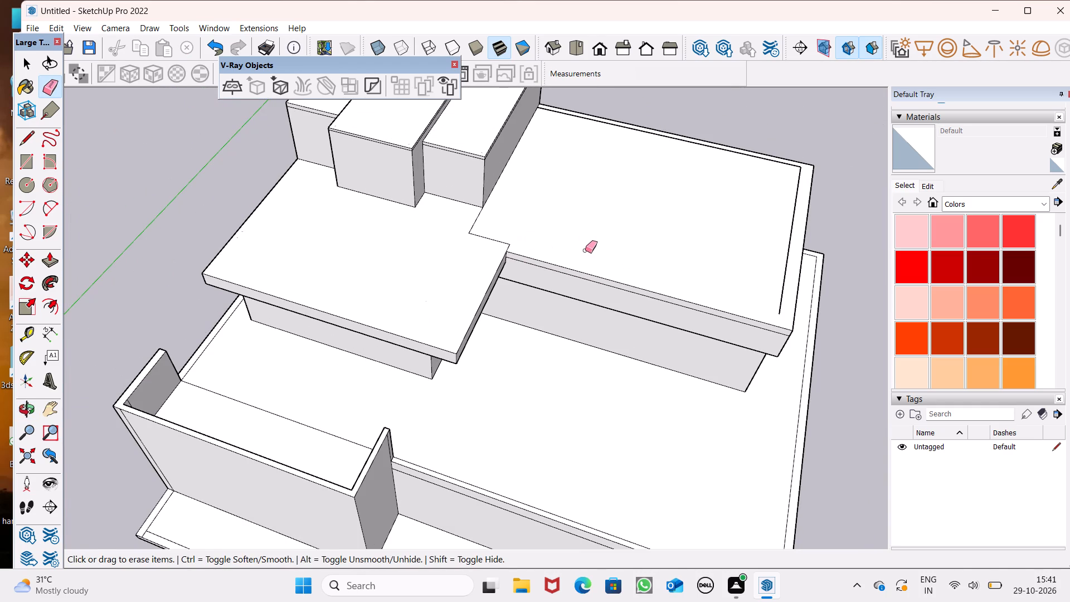
{"action": "scroll", "coordinate": [538, 298], "scroll_direction": "down", "scroll_amount": 3}
{"action": "middle_click_drag", "start_coordinate": [555, 329], "coordinate": [383, 285]}
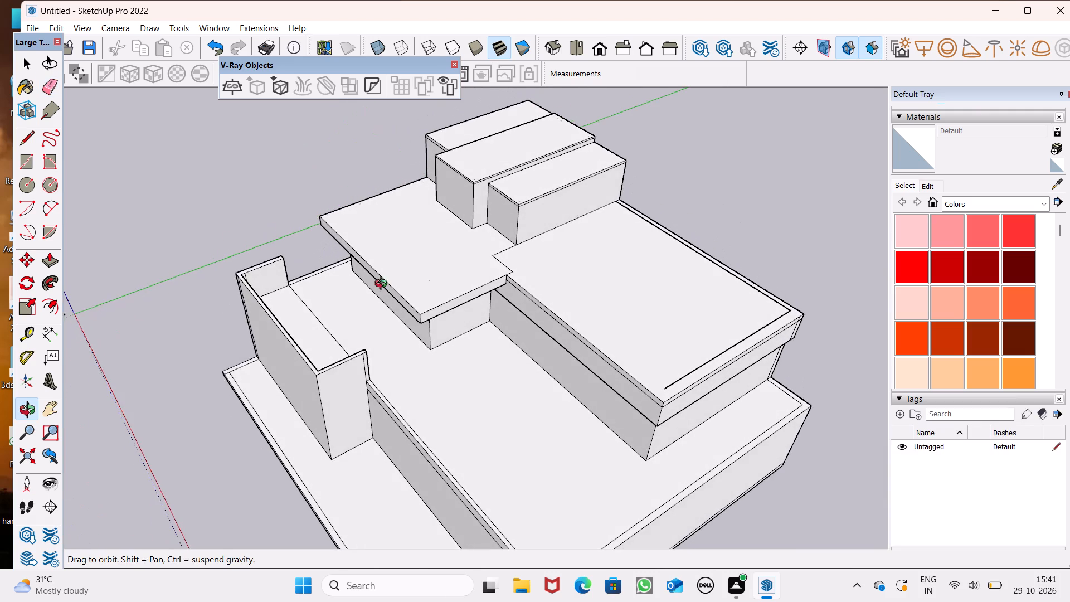
{"action": "middle_click_drag", "start_coordinate": [383, 285], "coordinate": [382, 285]}
{"action": "scroll", "coordinate": [555, 240], "scroll_direction": "up", "scroll_amount": 5}
{"action": "left_click_drag", "start_coordinate": [473, 258], "coordinate": [457, 271]}
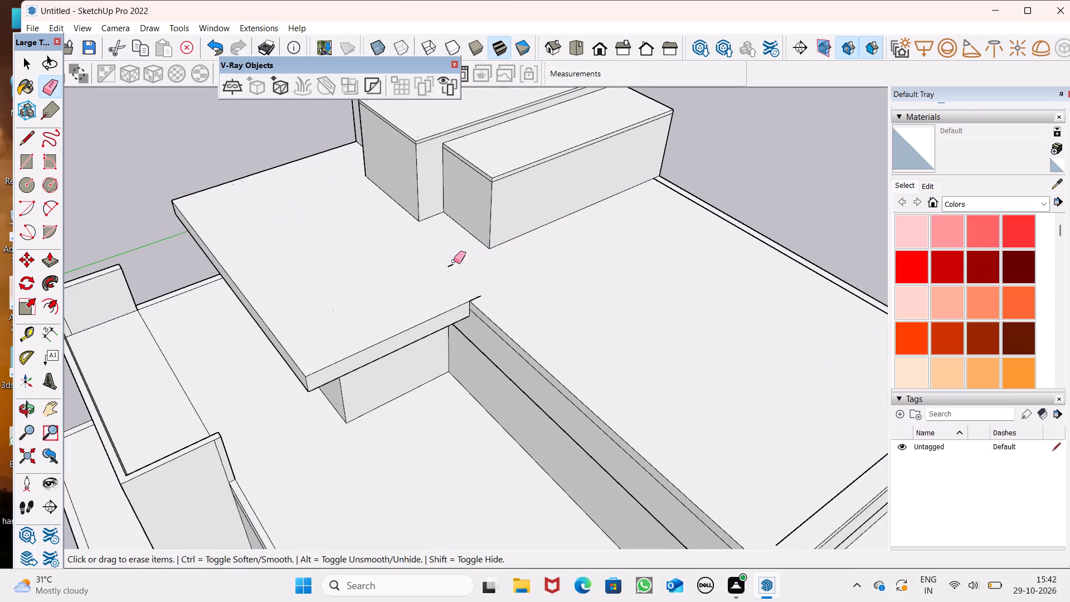
Erase the leftover short line stub at the notch corner where the overhang slab meets the large roof.
{"action": "left_click_drag", "start_coordinate": [454, 261], "coordinate": [442, 242]}
{"action": "scroll", "coordinate": [497, 293], "scroll_direction": "up", "scroll_amount": 6}
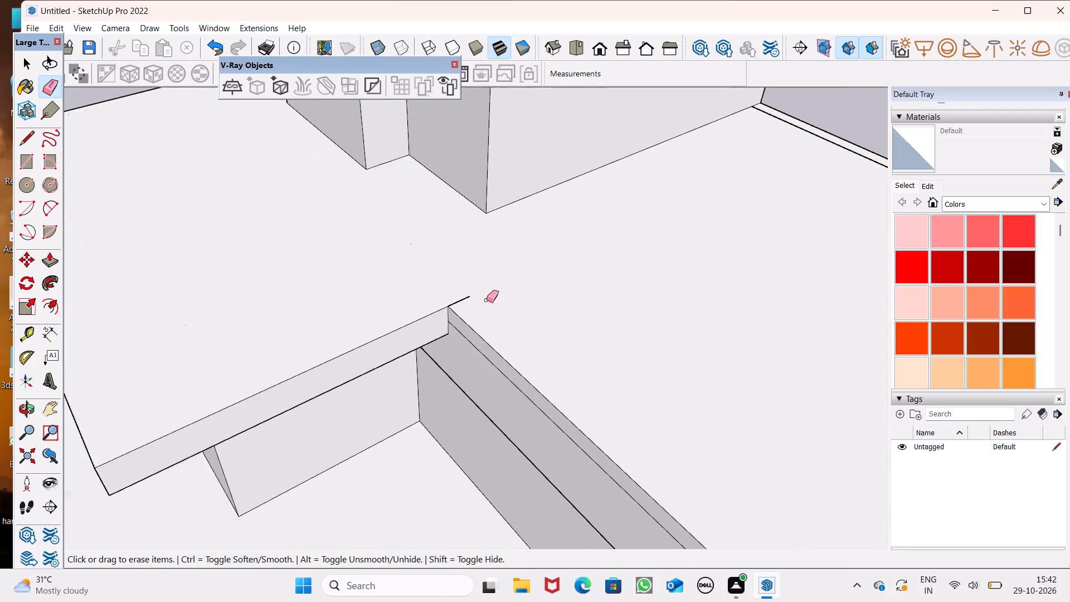
{"action": "scroll", "coordinate": [487, 300], "scroll_direction": "up", "scroll_amount": 2}
{"action": "left_click_drag", "start_coordinate": [469, 305], "coordinate": [446, 288]}
{"action": "scroll", "coordinate": [431, 239], "scroll_direction": "down", "scroll_amount": 13}
{"action": "scroll", "coordinate": [669, 376], "scroll_direction": "up", "scroll_amount": 3}
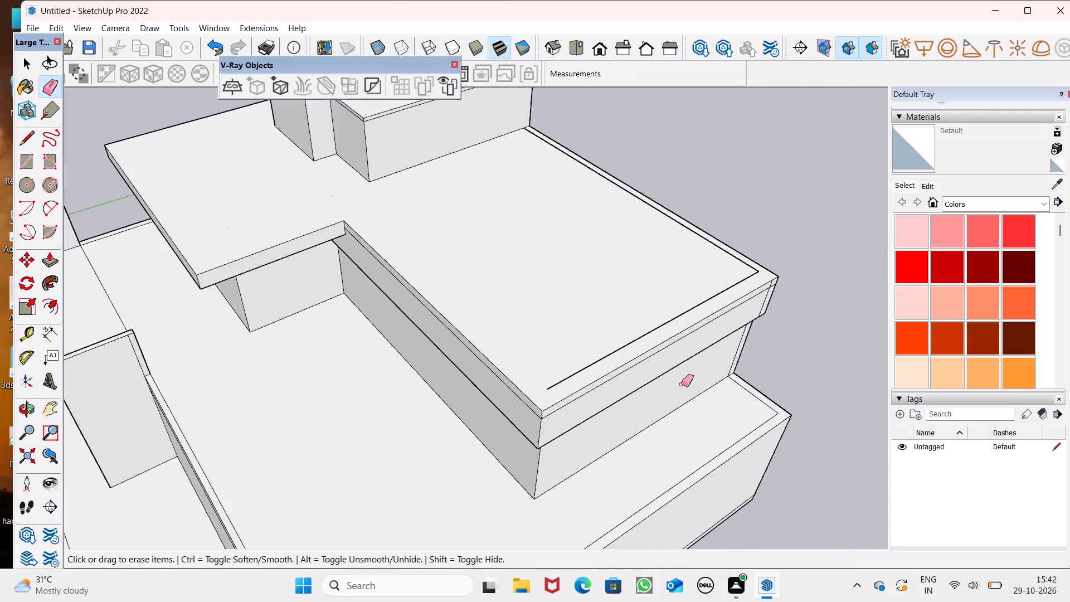
Erase the remaining inner outline lines along the large roof's far edges, including the stub by the rooftop room.
{"action": "scroll", "coordinate": [682, 384], "scroll_direction": "up", "scroll_amount": 3}
{"action": "scroll", "coordinate": [646, 316], "scroll_direction": "up", "scroll_amount": 7}
{"action": "scroll", "coordinate": [737, 265], "scroll_direction": "down", "scroll_amount": 6}
{"action": "scroll", "coordinate": [798, 216], "scroll_direction": "up", "scroll_amount": 6}
{"action": "left_click_drag", "start_coordinate": [845, 195], "coordinate": [845, 197]}
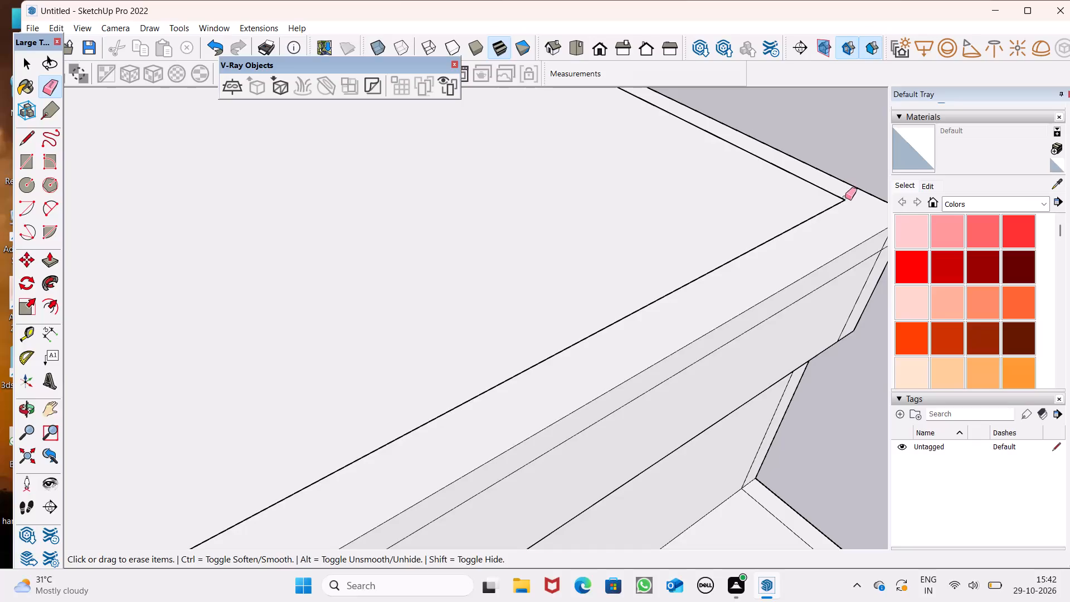
{"action": "left_click_drag", "start_coordinate": [845, 197], "coordinate": [835, 202]}
{"action": "scroll", "coordinate": [740, 321], "scroll_direction": "down", "scroll_amount": 19}
{"action": "scroll", "coordinate": [631, 251], "scroll_direction": "up", "scroll_amount": 6}
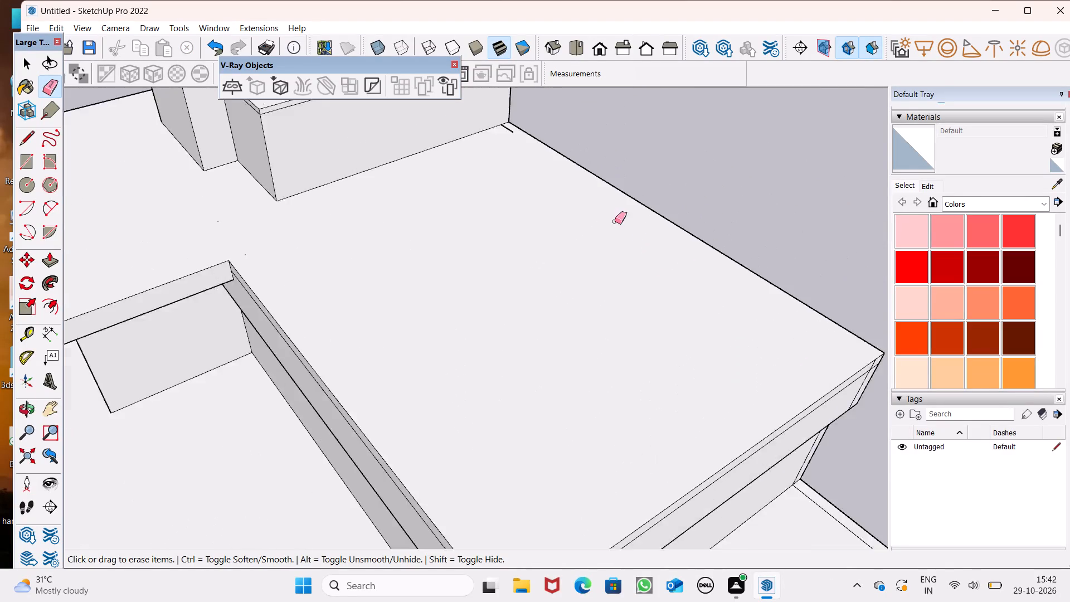
{"action": "scroll", "coordinate": [615, 221], "scroll_direction": "up", "scroll_amount": 1}
{"action": "scroll", "coordinate": [534, 250], "scroll_direction": "down", "scroll_amount": 6}
{"action": "scroll", "coordinate": [491, 160], "scroll_direction": "up", "scroll_amount": 6}
{"action": "left_click", "coordinate": [497, 175]}
Inspect the cleaned roofs, overhang slab and rooftop rooms from the front and from above.
{"action": "scroll", "coordinate": [490, 217], "scroll_direction": "down", "scroll_amount": 11}
{"action": "middle_click_drag", "start_coordinate": [411, 269], "coordinate": [587, 133]}
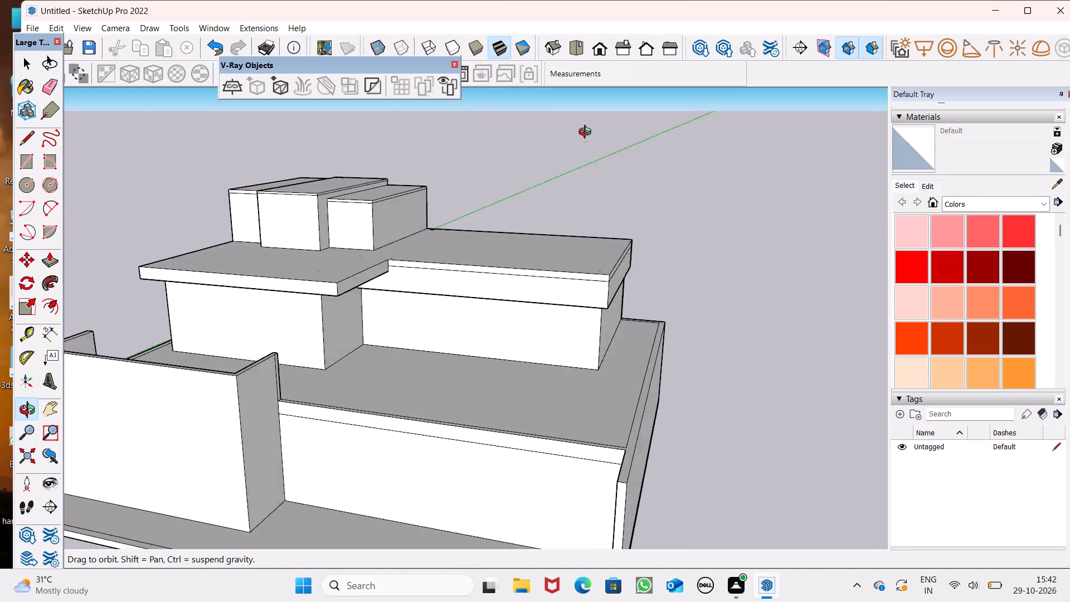
{"action": "middle_click_drag", "start_coordinate": [587, 133], "coordinate": [566, 127]}
{"action": "middle_click", "coordinate": [593, 208]}
{"action": "scroll", "coordinate": [593, 208], "scroll_direction": "up", "scroll_amount": 1}
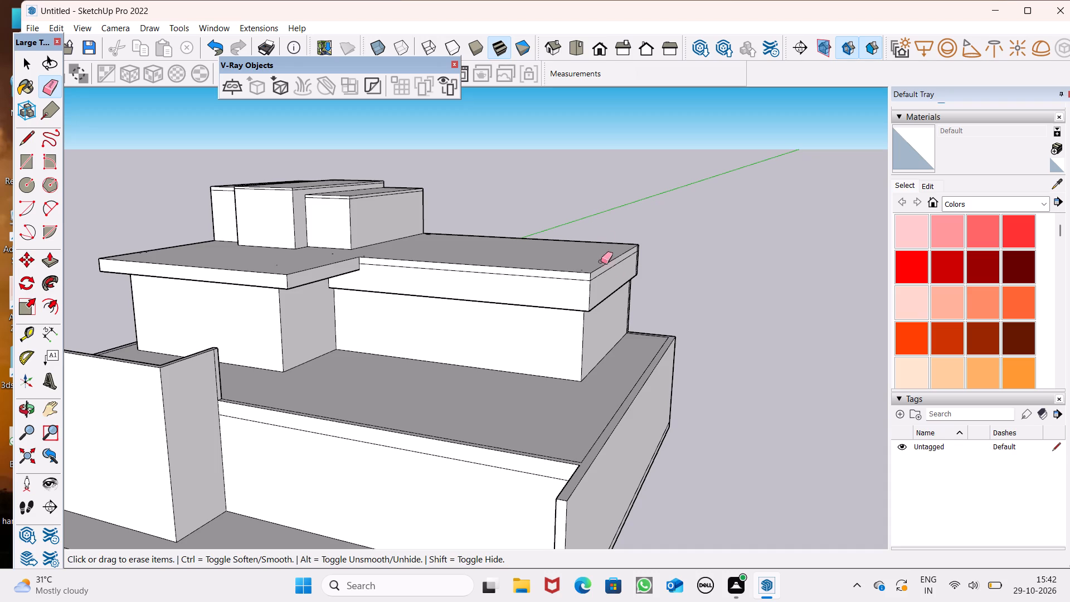
{"action": "middle_click_drag", "start_coordinate": [633, 282], "coordinate": [731, 261]}
{"action": "scroll", "coordinate": [629, 274], "scroll_direction": "up", "scroll_amount": 1}
{"action": "scroll", "coordinate": [564, 212], "scroll_direction": "down", "scroll_amount": 4}
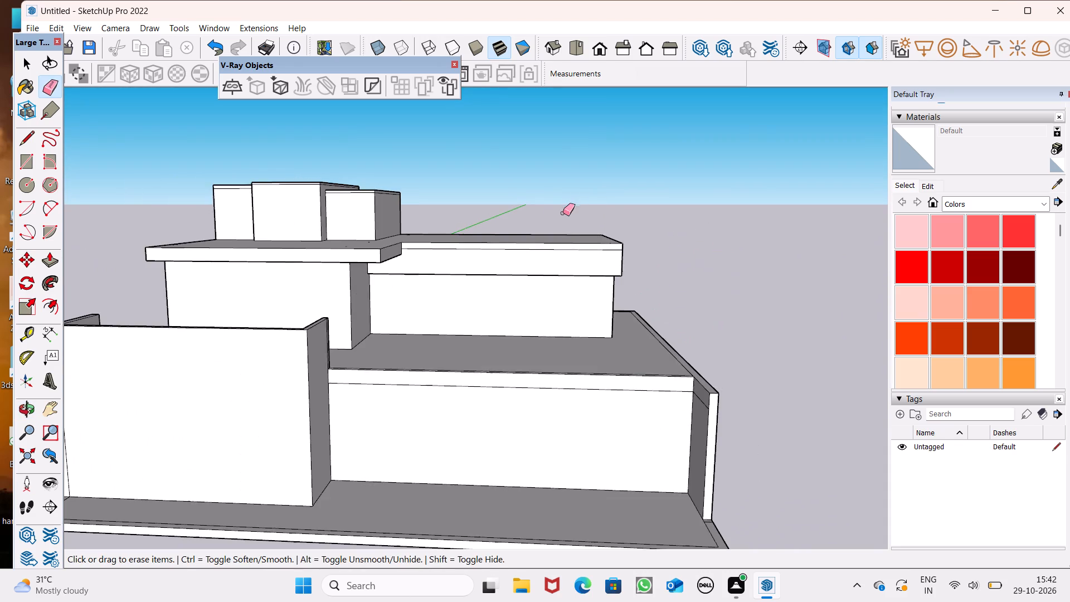
{"action": "middle_click_drag", "start_coordinate": [568, 237], "coordinate": [590, 228]}
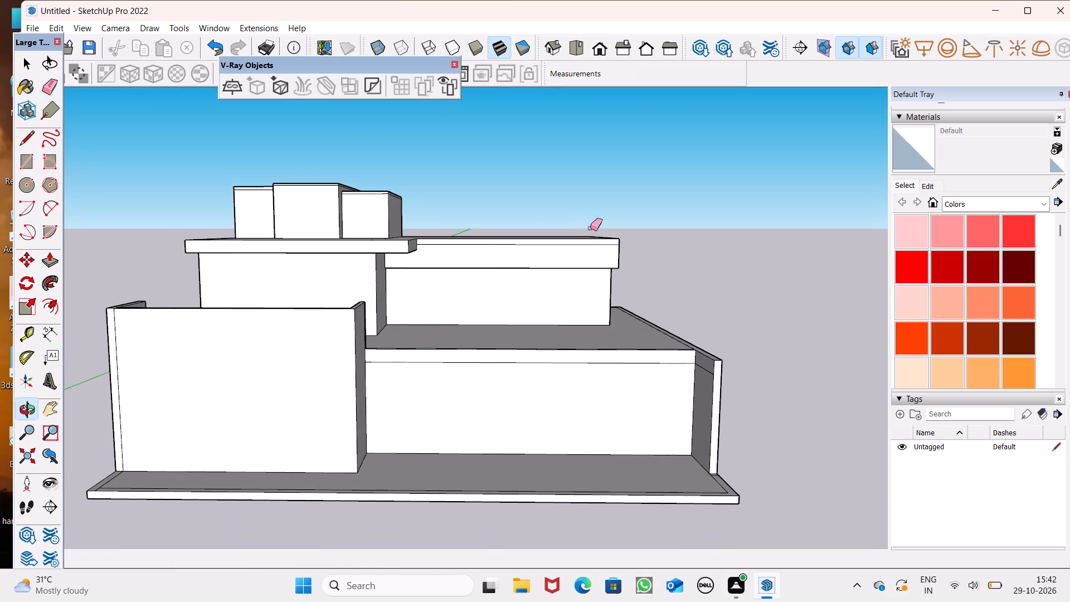
{"action": "scroll", "coordinate": [568, 227], "scroll_direction": "down", "scroll_amount": 1}
{"action": "middle_click_drag", "start_coordinate": [571, 243], "coordinate": [554, 237]}
{"action": "scroll", "coordinate": [528, 272], "scroll_direction": "up", "scroll_amount": 1}
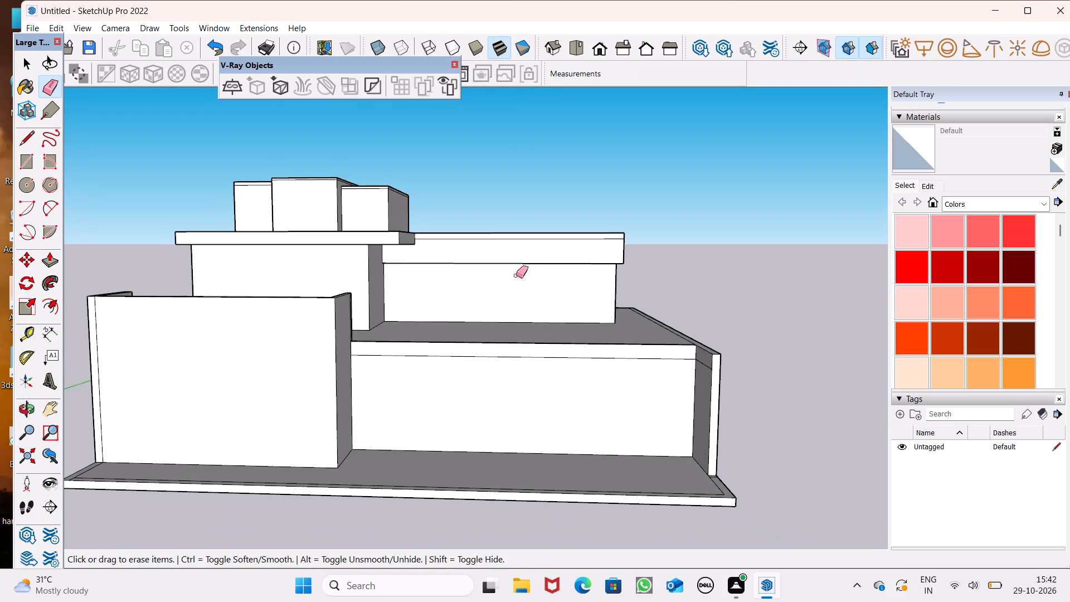
{"action": "middle_click_drag", "start_coordinate": [522, 284], "coordinate": [640, 347]}
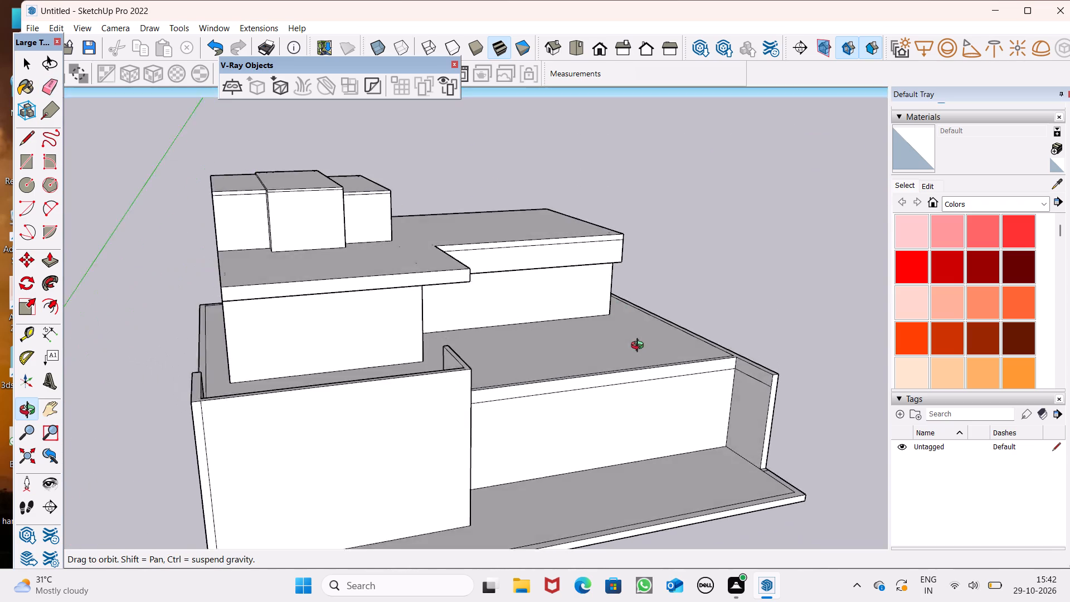
{"action": "middle_click_drag", "start_coordinate": [640, 347], "coordinate": [642, 362]}
Push/Pull the top of the low side parapet up 5' to align with the higher front parapet.
{"action": "scroll", "coordinate": [332, 309], "scroll_direction": "down", "scroll_amount": 5}
{"action": "middle_click_drag", "start_coordinate": [377, 312], "coordinate": [771, 300]}
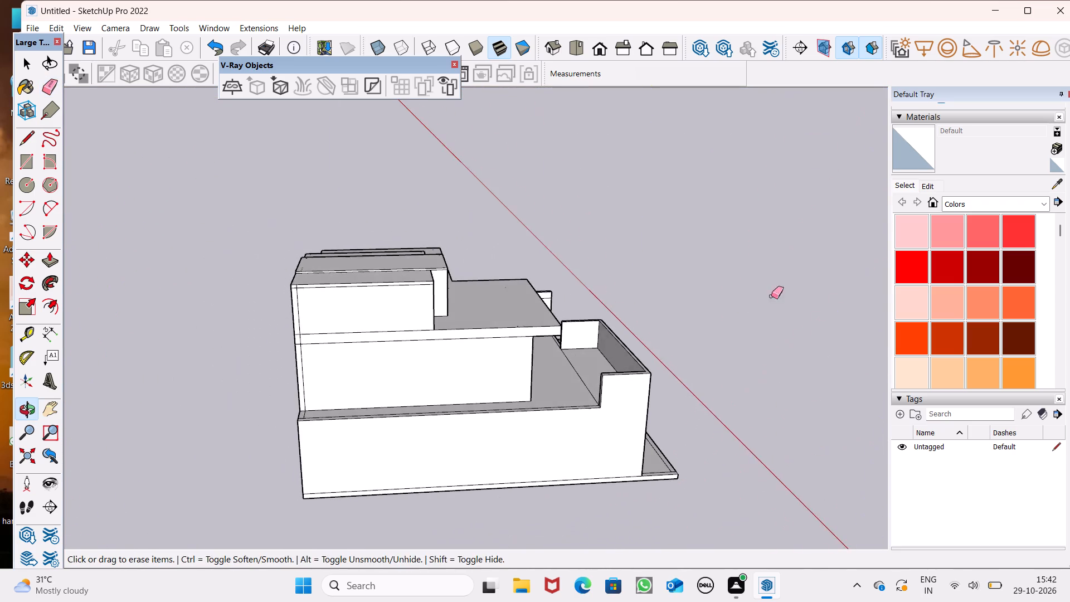
{"action": "scroll", "coordinate": [442, 299], "scroll_direction": "down", "scroll_amount": 2}
{"action": "middle_click_drag", "start_coordinate": [445, 318], "coordinate": [600, 382]}
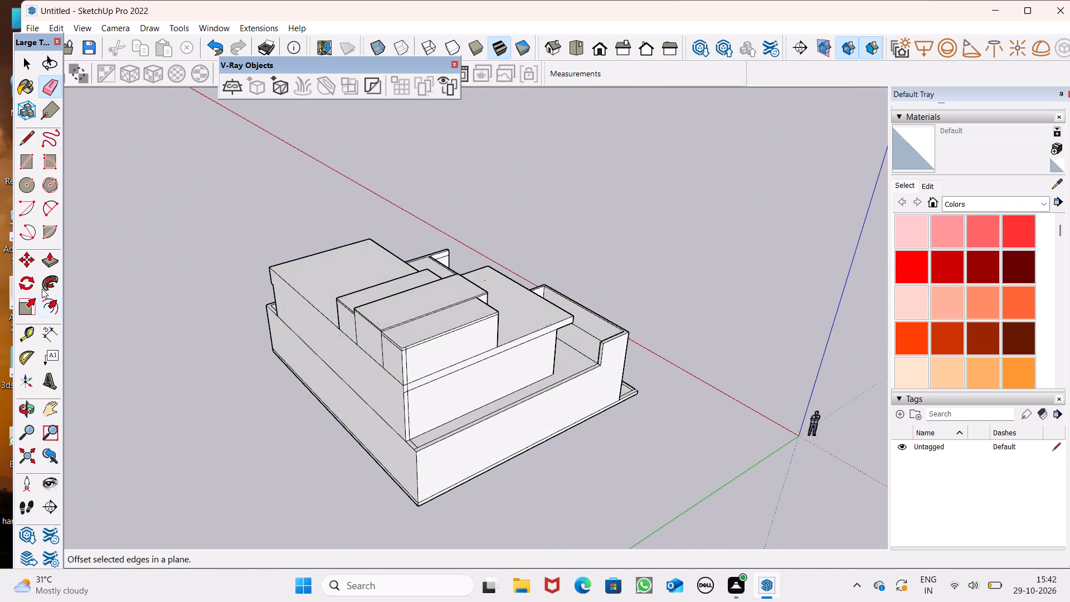
{"action": "left_click", "coordinate": [50, 260]}
{"action": "scroll", "coordinate": [473, 340], "scroll_direction": "up", "scroll_amount": 5}
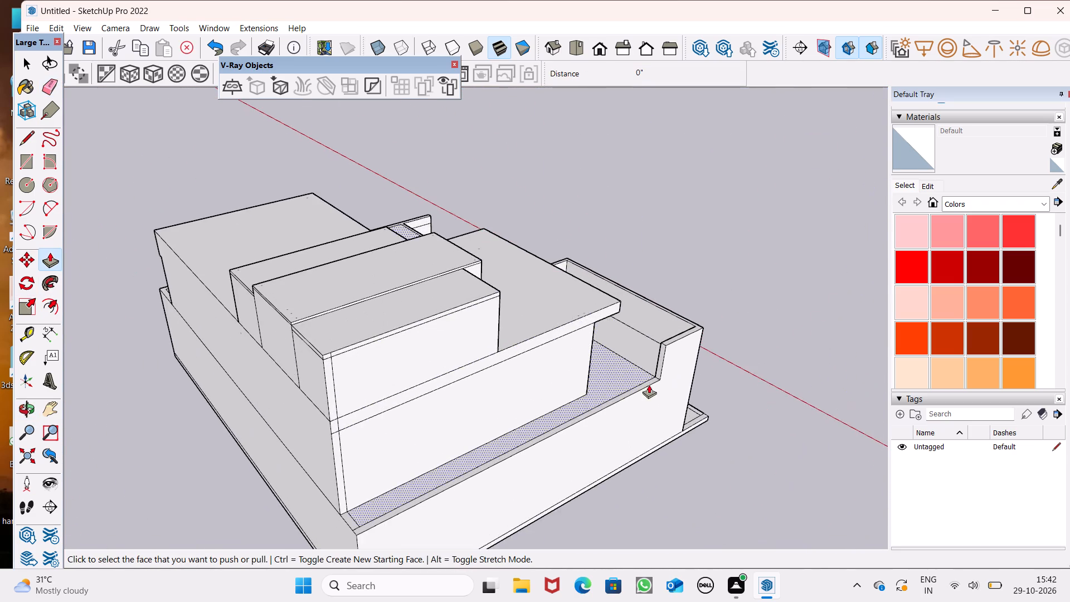
{"action": "scroll", "coordinate": [649, 381], "scroll_direction": "up", "scroll_amount": 5}
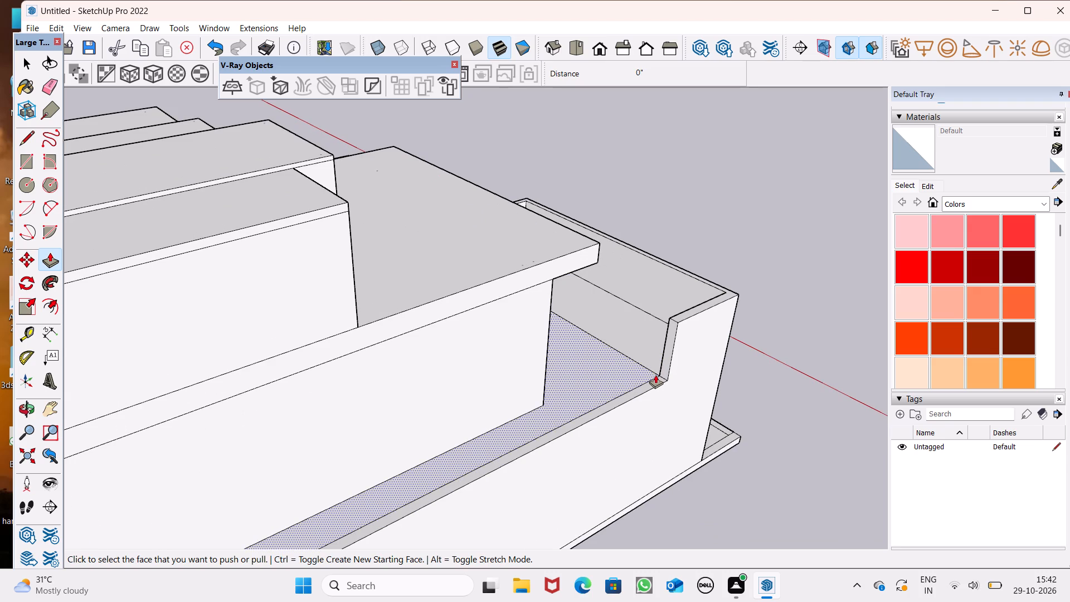
{"action": "left_click_drag", "start_coordinate": [655, 381], "coordinate": [678, 321]}
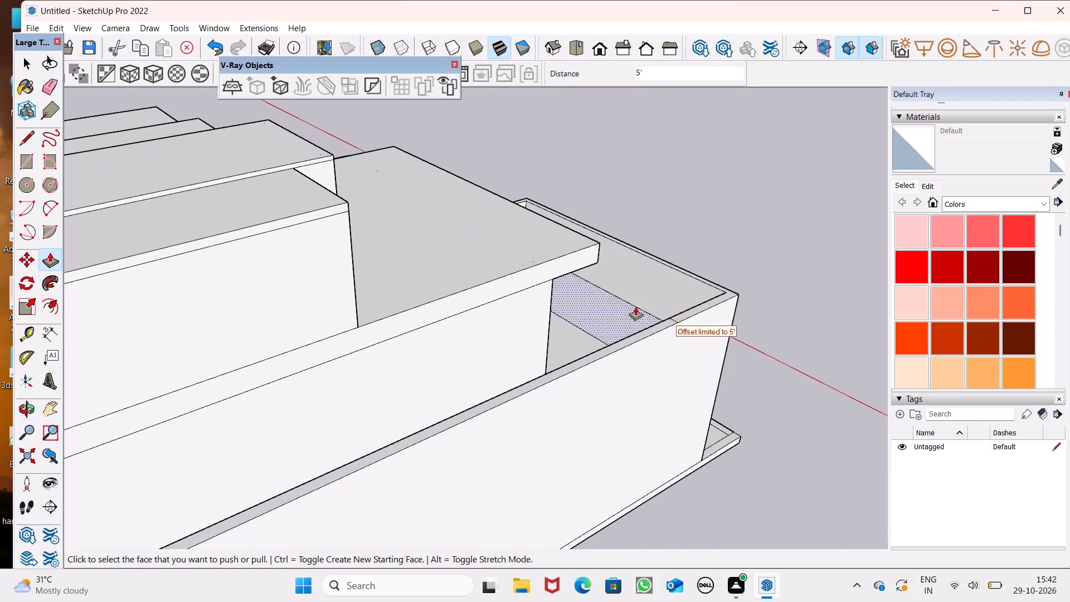
Push/Pull the short rear parapet strip between the upper-floor wall and the raised side parapet up 5'.
{"action": "scroll", "coordinate": [622, 285], "scroll_direction": "down", "scroll_amount": 7}
{"action": "middle_click_drag", "start_coordinate": [649, 293], "coordinate": [864, 253]}
{"action": "scroll", "coordinate": [599, 338], "scroll_direction": "up", "scroll_amount": 6}
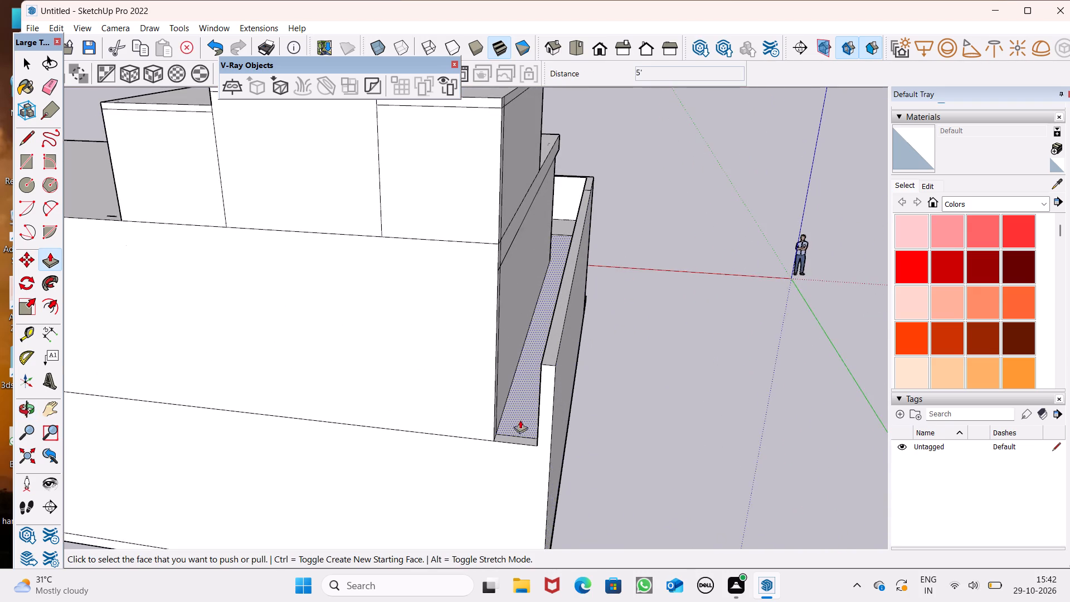
{"action": "scroll", "coordinate": [520, 429], "scroll_direction": "up", "scroll_amount": 5}
{"action": "left_click_drag", "start_coordinate": [523, 444], "coordinate": [569, 315]}
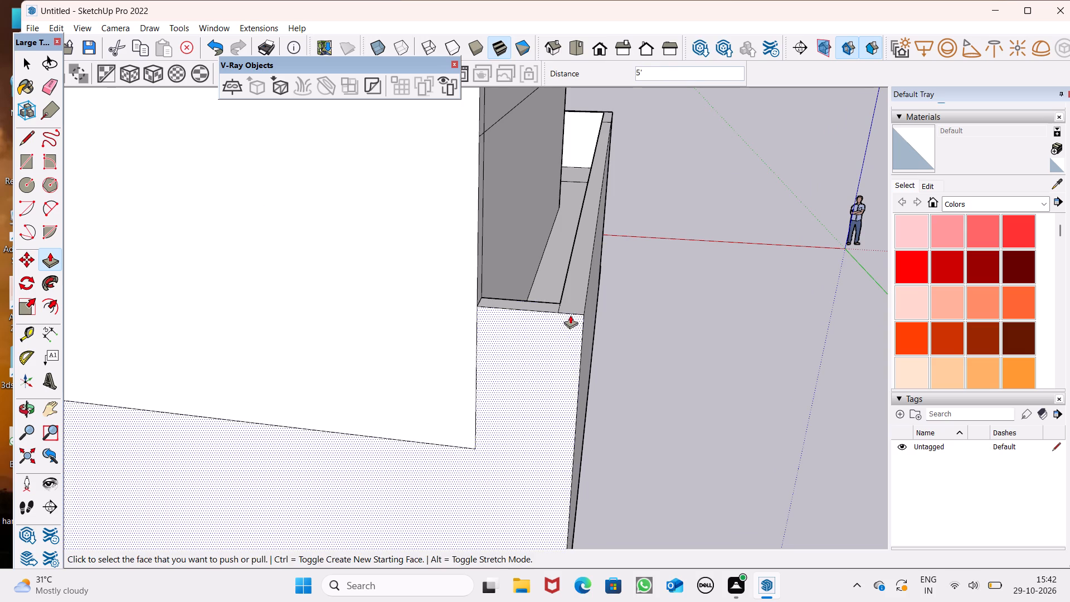
Erase the seams on the inner face and across the top of the side parapet where the raised part joins.
{"action": "scroll", "coordinate": [505, 312], "scroll_direction": "down", "scroll_amount": 6}
{"action": "middle_click_drag", "start_coordinate": [562, 331], "coordinate": [202, 331]}
{"action": "scroll", "coordinate": [613, 279], "scroll_direction": "down", "scroll_amount": 5}
{"action": "middle_click_drag", "start_coordinate": [713, 310], "coordinate": [444, 334]}
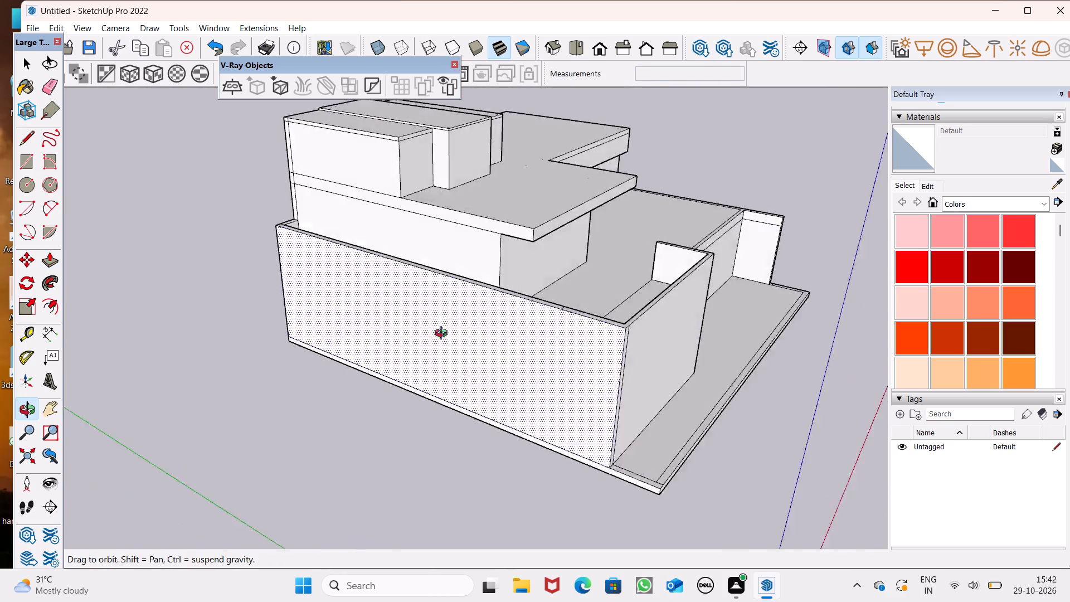
{"action": "middle_click_drag", "start_coordinate": [444, 334], "coordinate": [226, 261]}
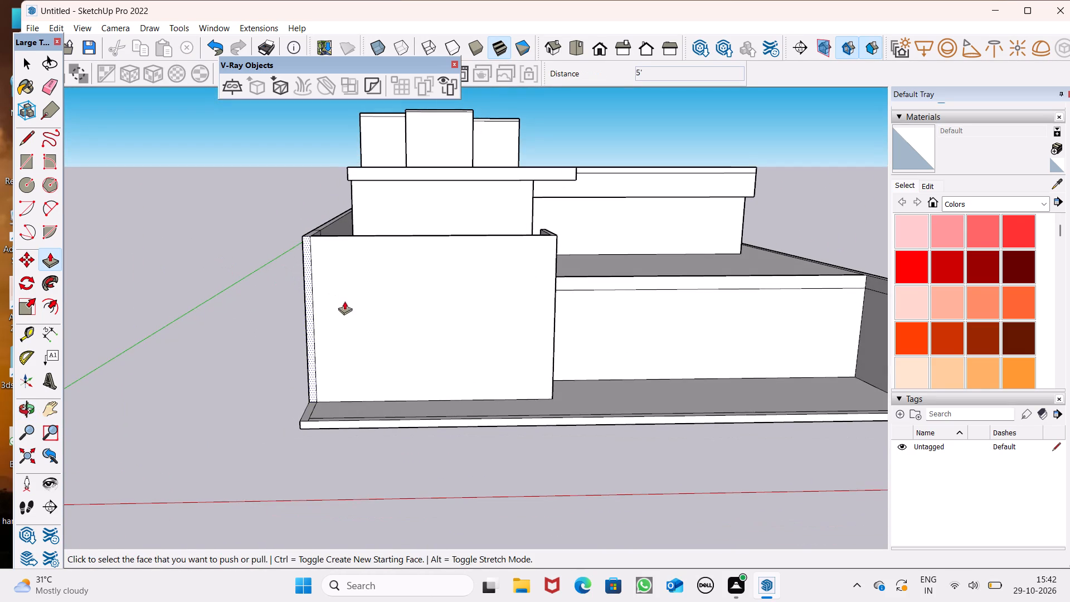
{"action": "middle_click_drag", "start_coordinate": [367, 312], "coordinate": [190, 446]}
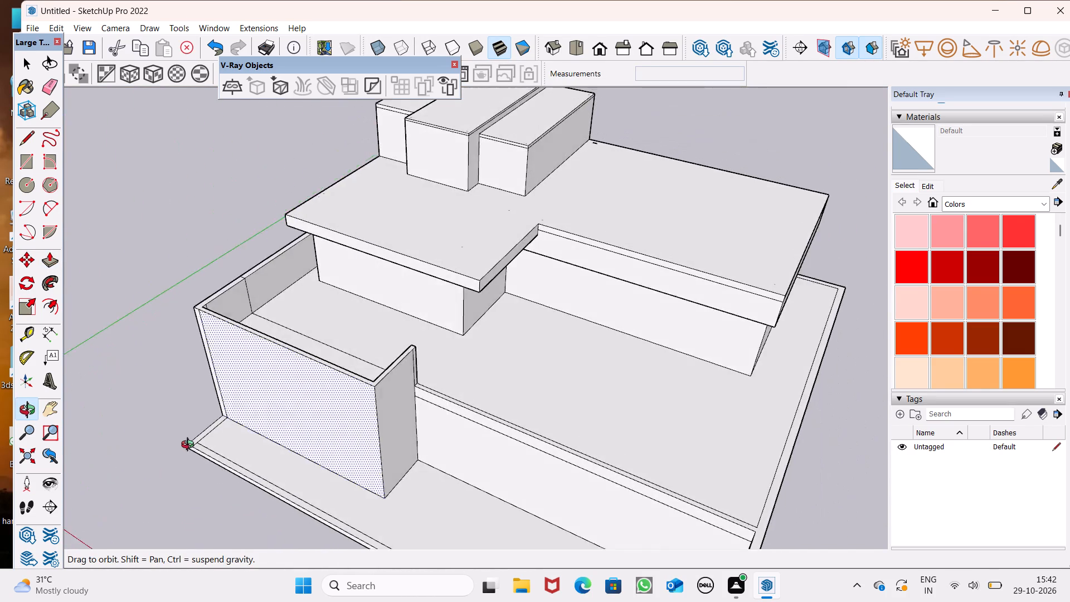
{"action": "middle_click_drag", "start_coordinate": [190, 446], "coordinate": [268, 462]}
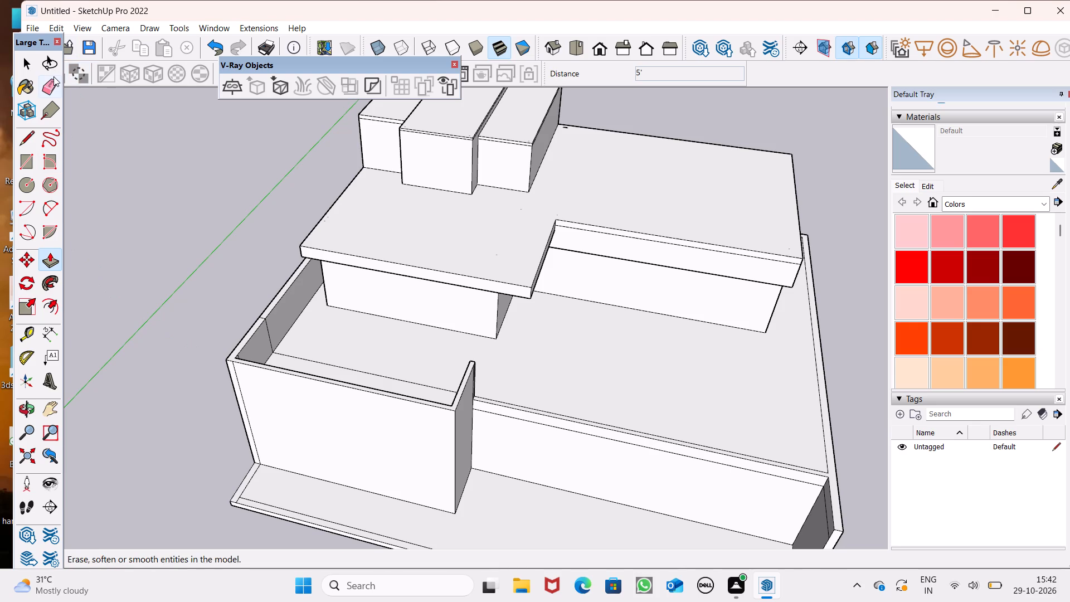
{"action": "left_click", "coordinate": [53, 76]}
{"action": "scroll", "coordinate": [295, 340], "scroll_direction": "up", "scroll_amount": 6}
{"action": "left_click_drag", "start_coordinate": [225, 328], "coordinate": [249, 309]}
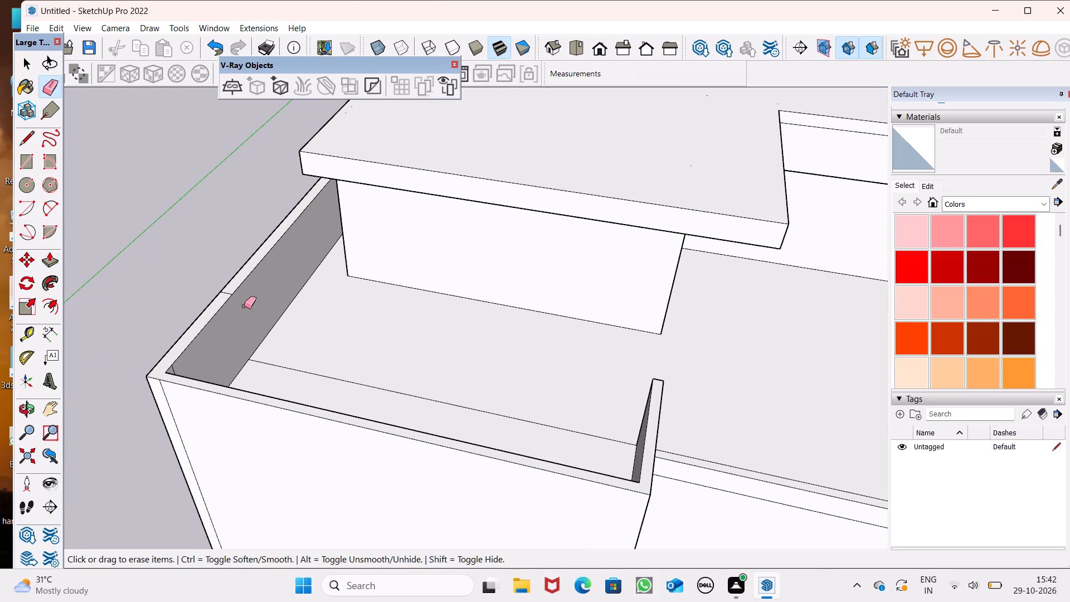
{"action": "scroll", "coordinate": [225, 302], "scroll_direction": "up", "scroll_amount": 7}
{"action": "left_click_drag", "start_coordinate": [225, 290], "coordinate": [231, 283]}
{"action": "scroll", "coordinate": [408, 261], "scroll_direction": "down", "scroll_amount": 6}
Erase the vertical line near the front corner on the side parapet's inner face.
{"action": "middle_click_drag", "start_coordinate": [502, 324], "coordinate": [239, 322]}
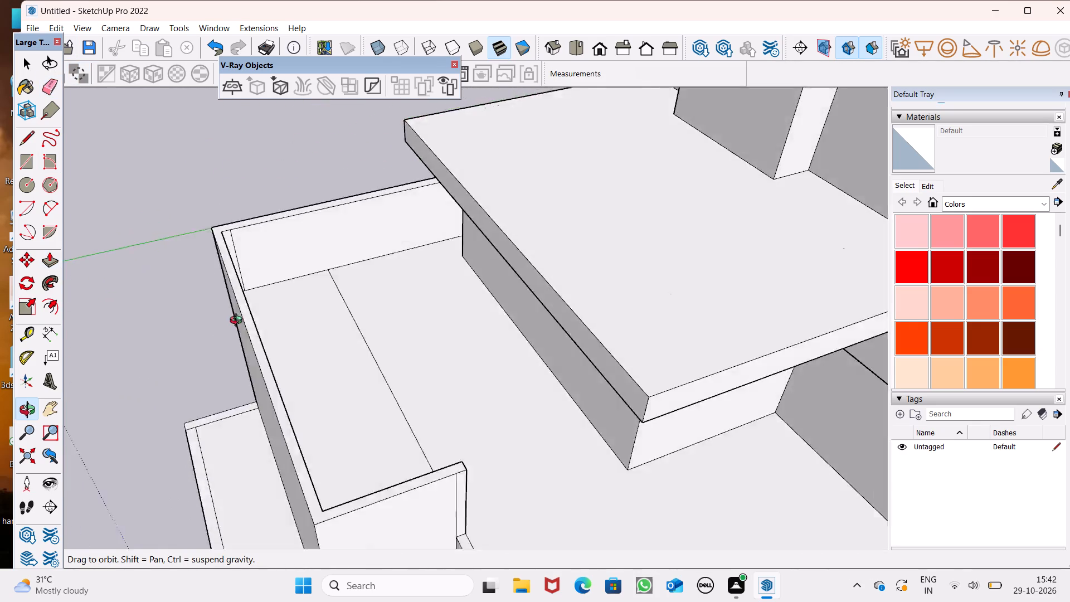
{"action": "middle_click_drag", "start_coordinate": [239, 322], "coordinate": [112, 295]}
{"action": "scroll", "coordinate": [109, 301], "scroll_direction": "up", "scroll_amount": 1}
{"action": "scroll", "coordinate": [312, 233], "scroll_direction": "up", "scroll_amount": 6}
{"action": "left_click_drag", "start_coordinate": [271, 198], "coordinate": [283, 192]}
{"action": "scroll", "coordinate": [350, 221], "scroll_direction": "down", "scroll_amount": 2}
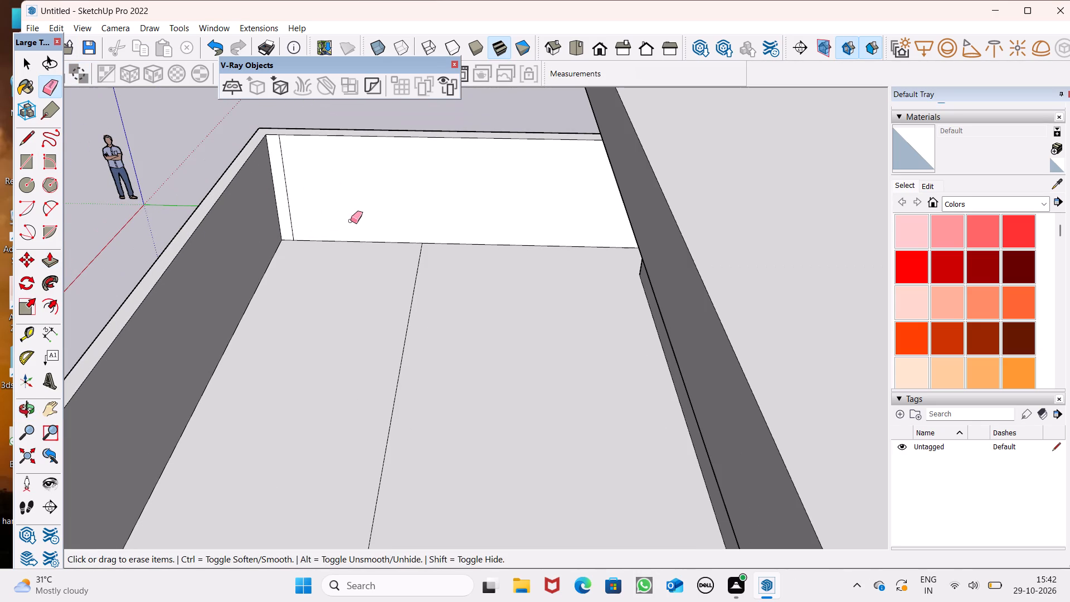
{"action": "left_click", "coordinate": [286, 192]}
Draw a window rectangle about 6' 9" by 6' on the upper-floor front wall beneath the overhang slab.
{"action": "scroll", "coordinate": [685, 353], "scroll_direction": "down", "scroll_amount": 5}
{"action": "scroll", "coordinate": [639, 343], "scroll_direction": "down", "scroll_amount": 5}
{"action": "middle_click_drag", "start_coordinate": [626, 356], "coordinate": [777, 366]}
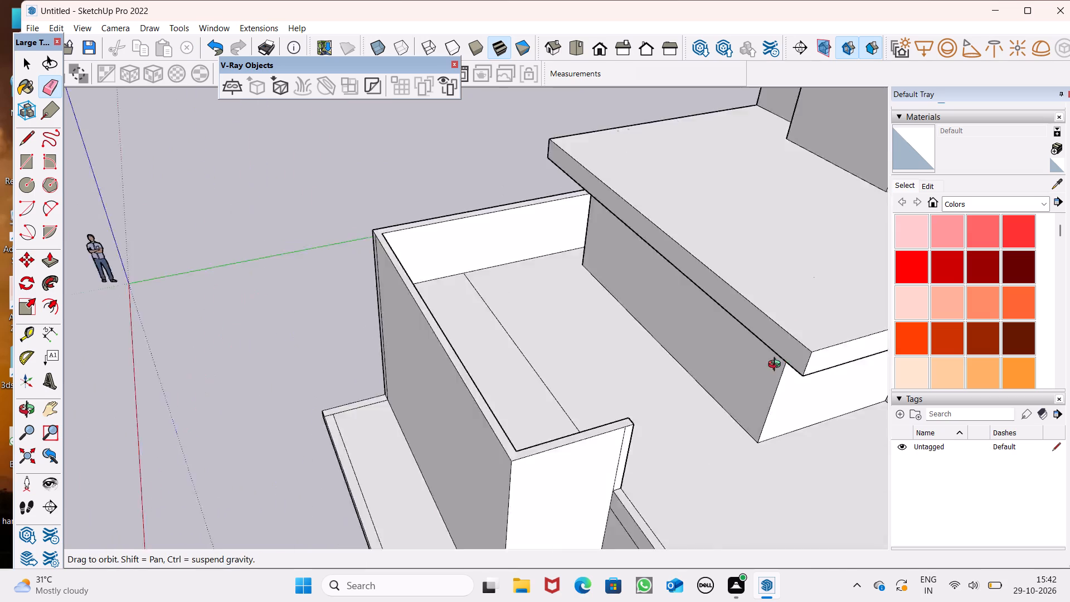
{"action": "middle_click_drag", "start_coordinate": [777, 366], "coordinate": [969, 262]}
{"action": "middle_click_drag", "start_coordinate": [492, 341], "coordinate": [583, 382]}
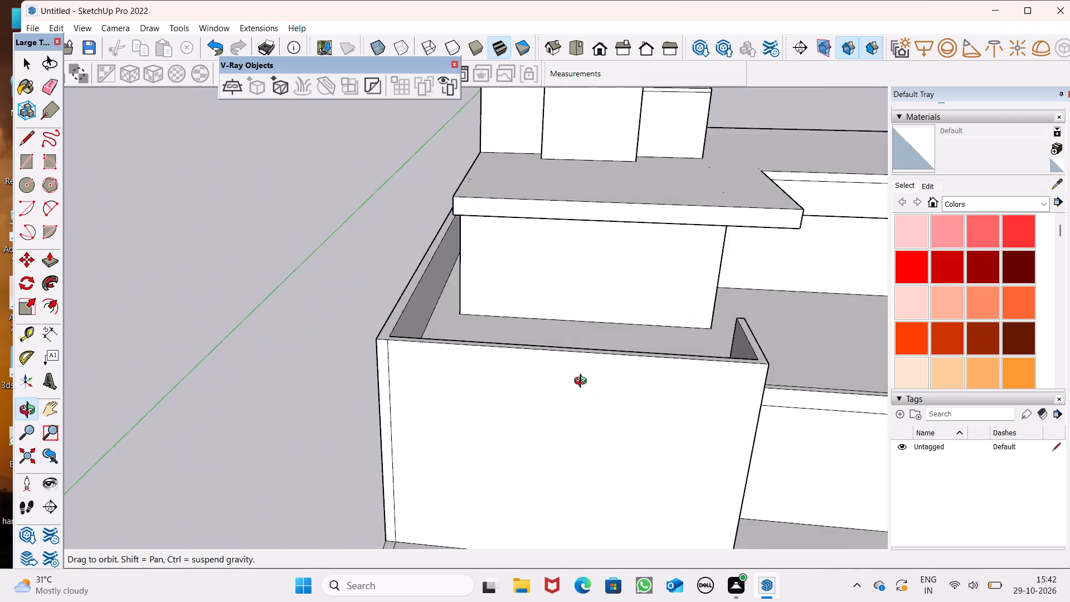
{"action": "middle_click_drag", "start_coordinate": [583, 382], "coordinate": [619, 385]}
{"action": "scroll", "coordinate": [401, 366], "scroll_direction": "down", "scroll_amount": 6}
{"action": "scroll", "coordinate": [628, 286], "scroll_direction": "up", "scroll_amount": 7}
{"action": "middle_click_drag", "start_coordinate": [498, 300], "coordinate": [502, 296]}
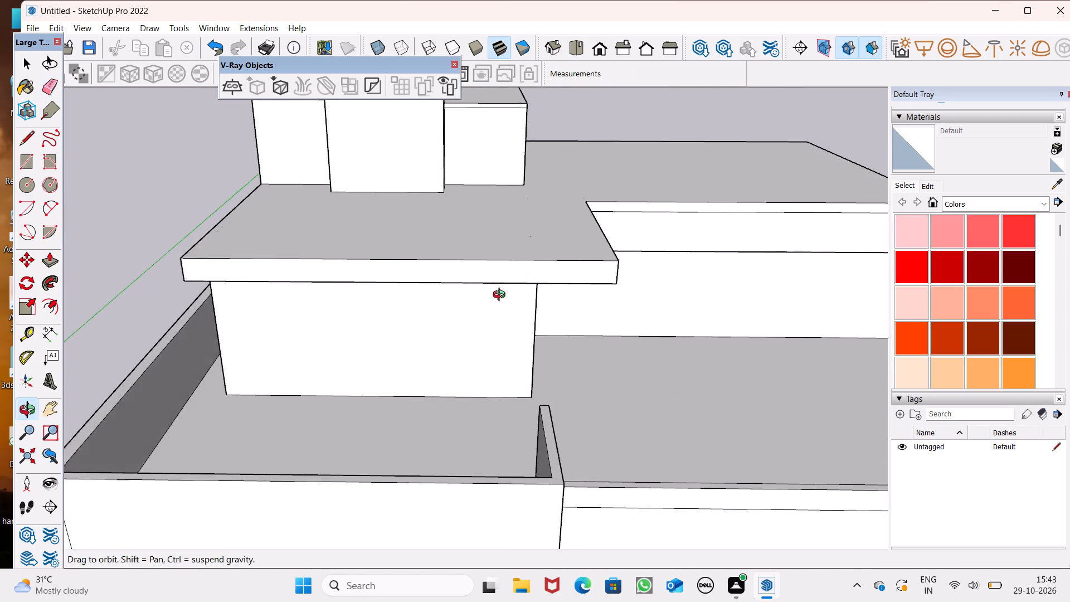
{"action": "middle_click_drag", "start_coordinate": [502, 296], "coordinate": [518, 259]}
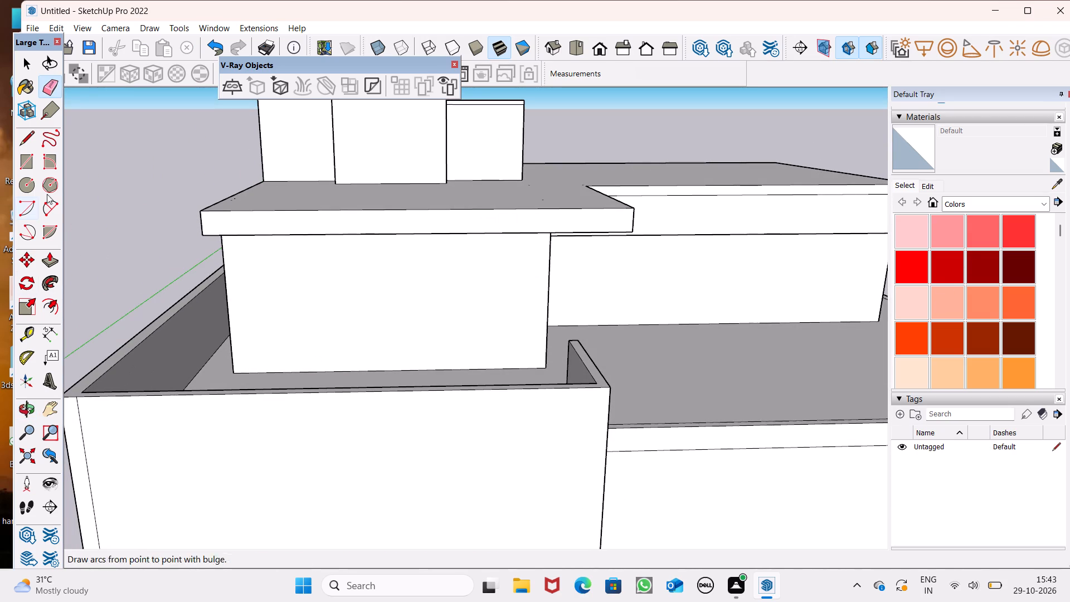
{"action": "left_click", "coordinate": [24, 157]}
{"action": "scroll", "coordinate": [479, 323], "scroll_direction": "up", "scroll_amount": 5}
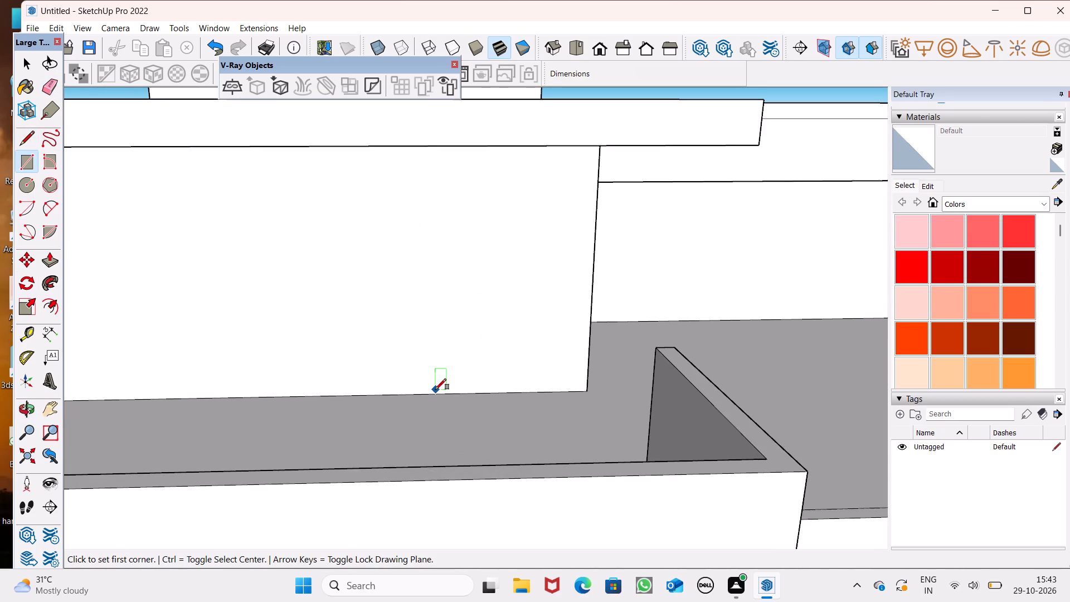
{"action": "scroll", "coordinate": [435, 390], "scroll_direction": "down", "scroll_amount": 4}
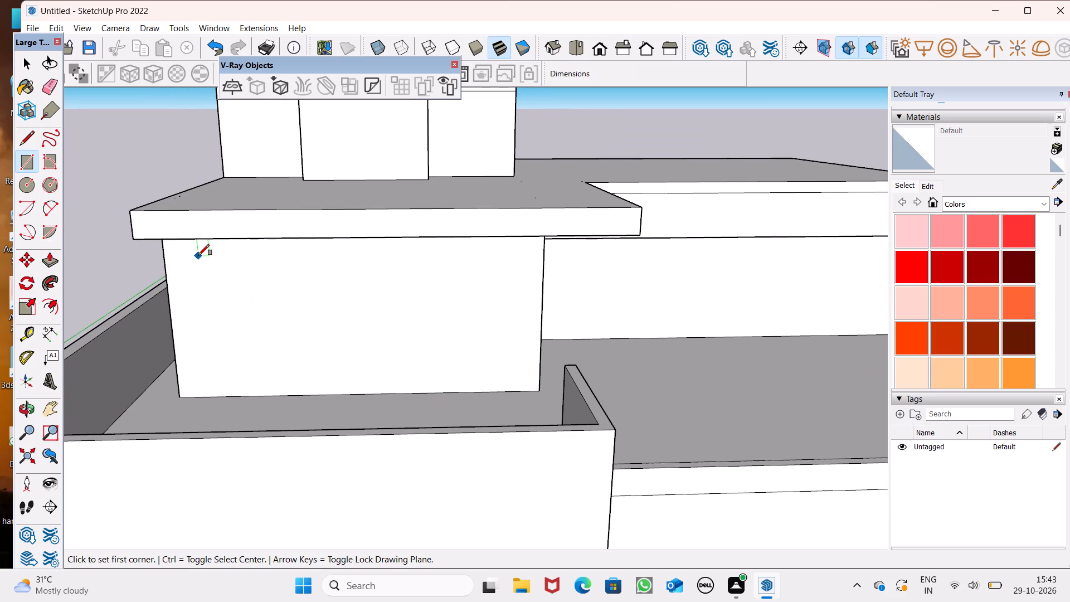
{"action": "left_click", "coordinate": [198, 255]}
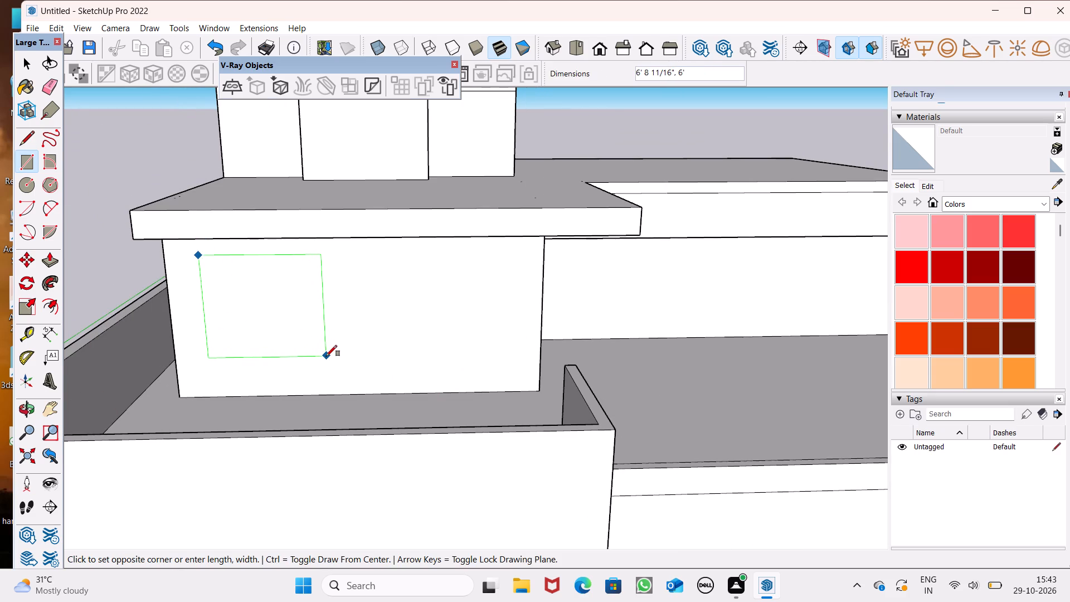
{"action": "left_click", "coordinate": [326, 356]}
Draw a 4' by 7' door rectangle rising from the base of the same front wall, beside the window outline.
{"action": "scroll", "coordinate": [416, 377], "scroll_direction": "up", "scroll_amount": 3}
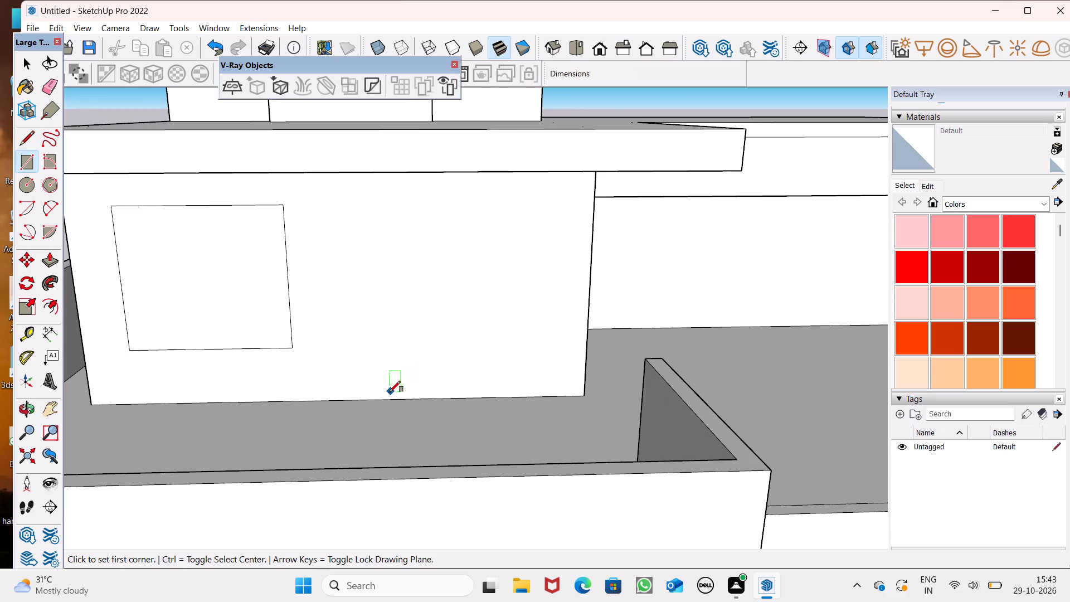
{"action": "left_click", "coordinate": [387, 396]}
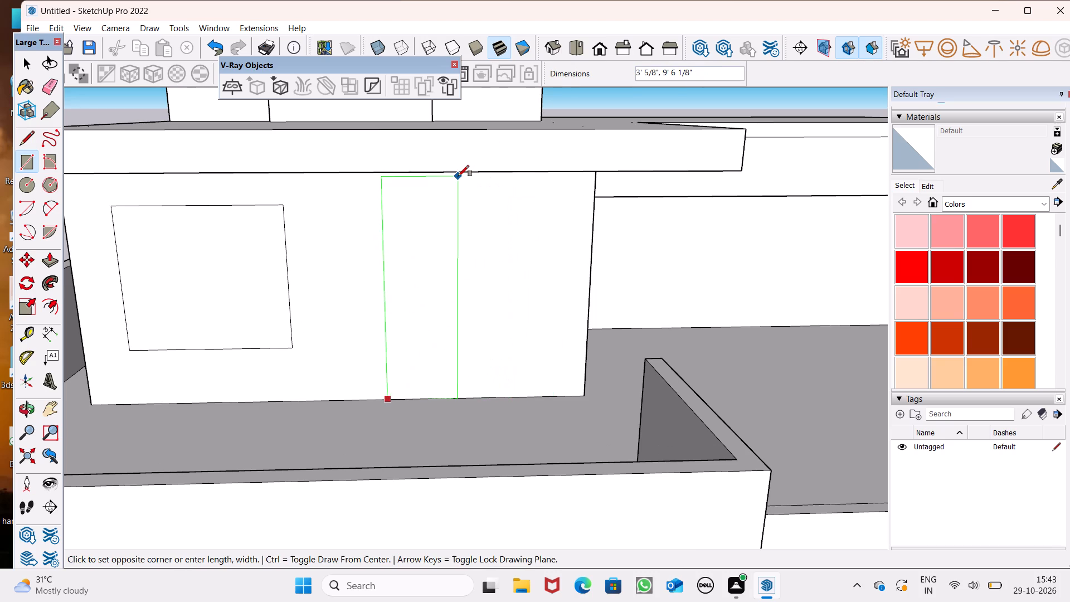
{"action": "type", "text": "4',"}
{"action": "type", "text": "7'"}
{"action": "key", "text": "Return"}
{"action": "key", "text": "space"}
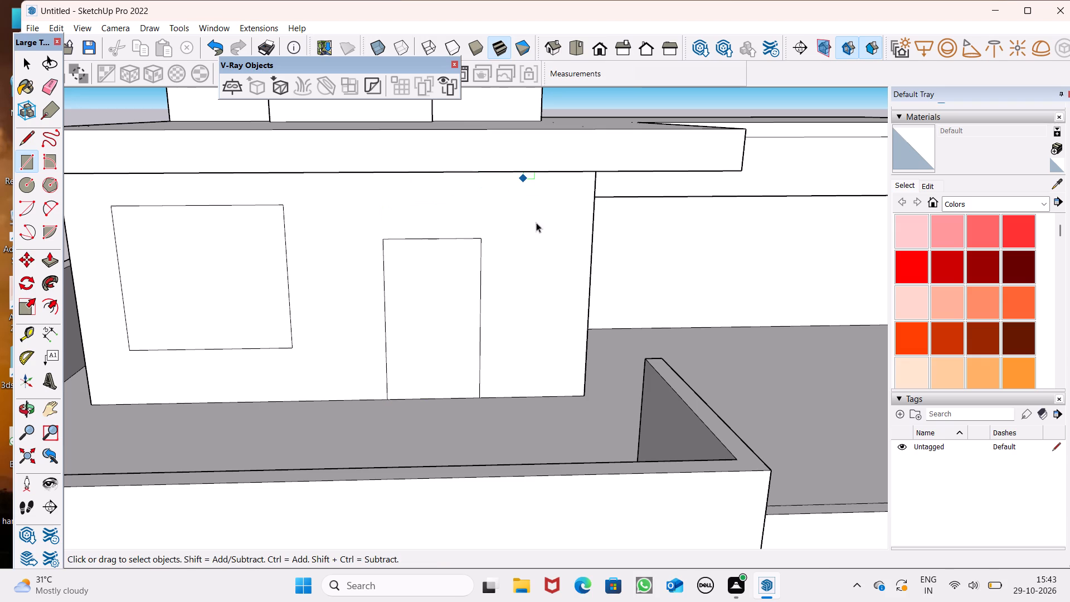
{"action": "scroll", "coordinate": [266, 149], "scroll_direction": "down", "scroll_amount": 2}
{"action": "scroll", "coordinate": [406, 262], "scroll_direction": "down", "scroll_amount": 1}
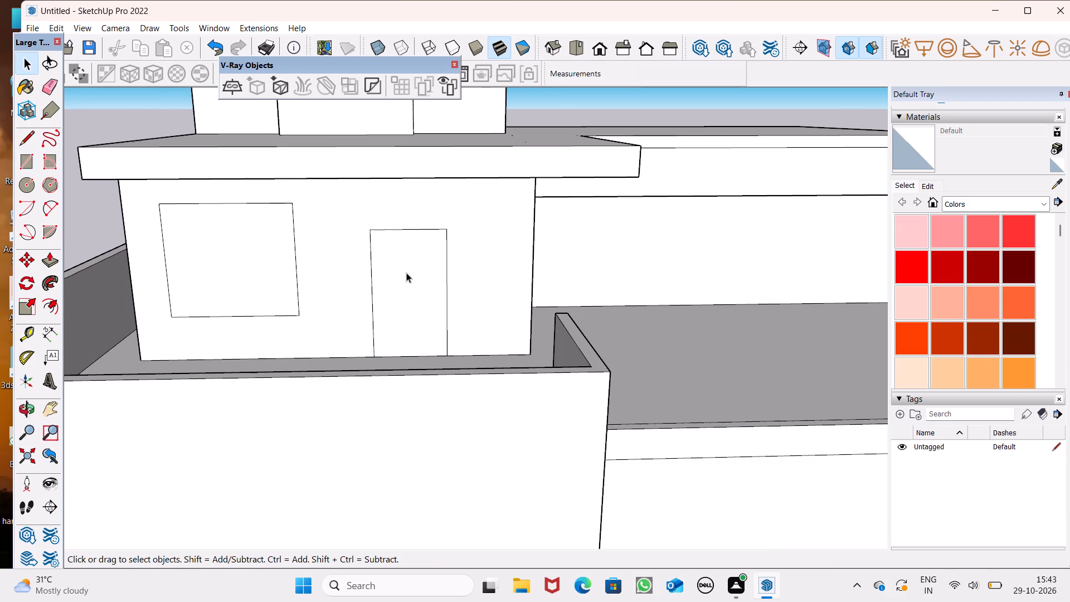
Draw a tall rectangle about 3' 2" wide by 7' 1" high on the upper-floor side wall around the corner from the door.
{"action": "middle_click_drag", "start_coordinate": [406, 274], "coordinate": [386, 268]}
{"action": "scroll", "coordinate": [403, 273], "scroll_direction": "down", "scroll_amount": 1}
{"action": "middle_click_drag", "start_coordinate": [416, 275], "coordinate": [431, 293]}
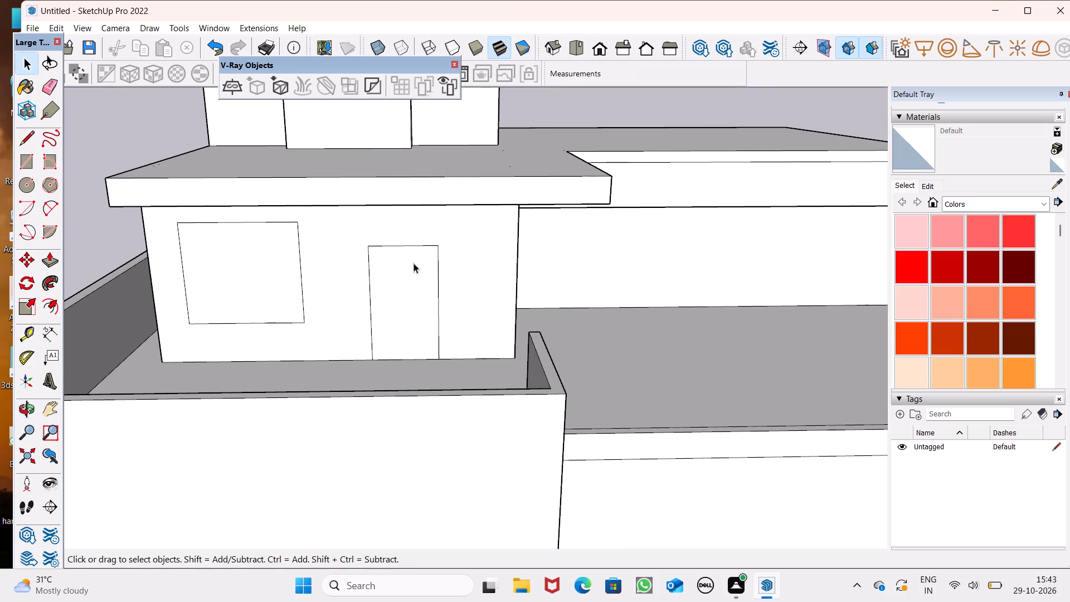
{"action": "scroll", "coordinate": [320, 321], "scroll_direction": "down", "scroll_amount": 1}
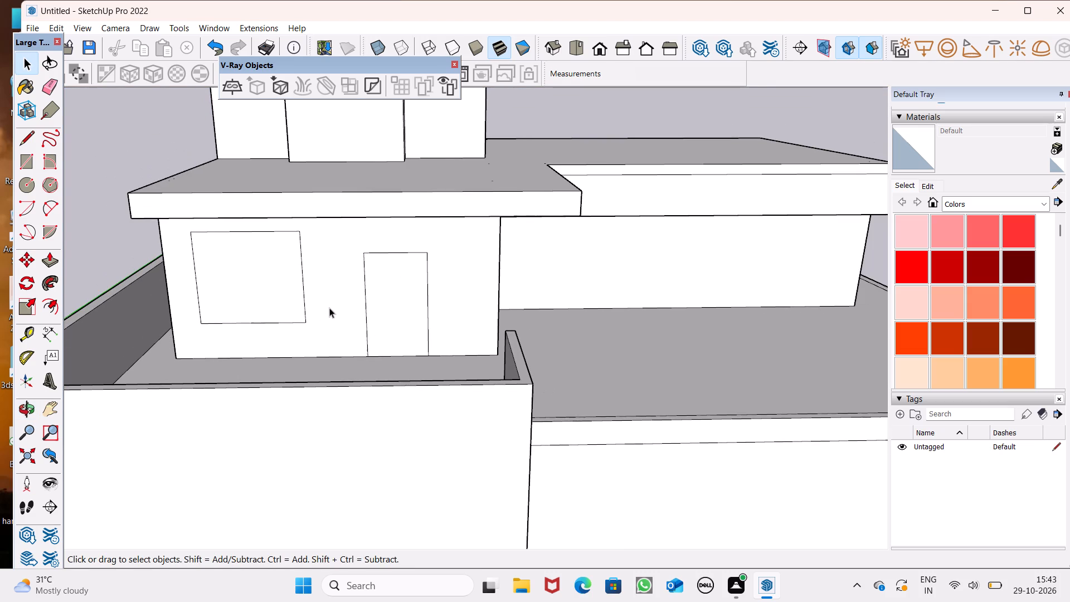
{"action": "scroll", "coordinate": [405, 295], "scroll_direction": "down", "scroll_amount": 1}
{"action": "middle_click_drag", "start_coordinate": [511, 326], "coordinate": [268, 295]}
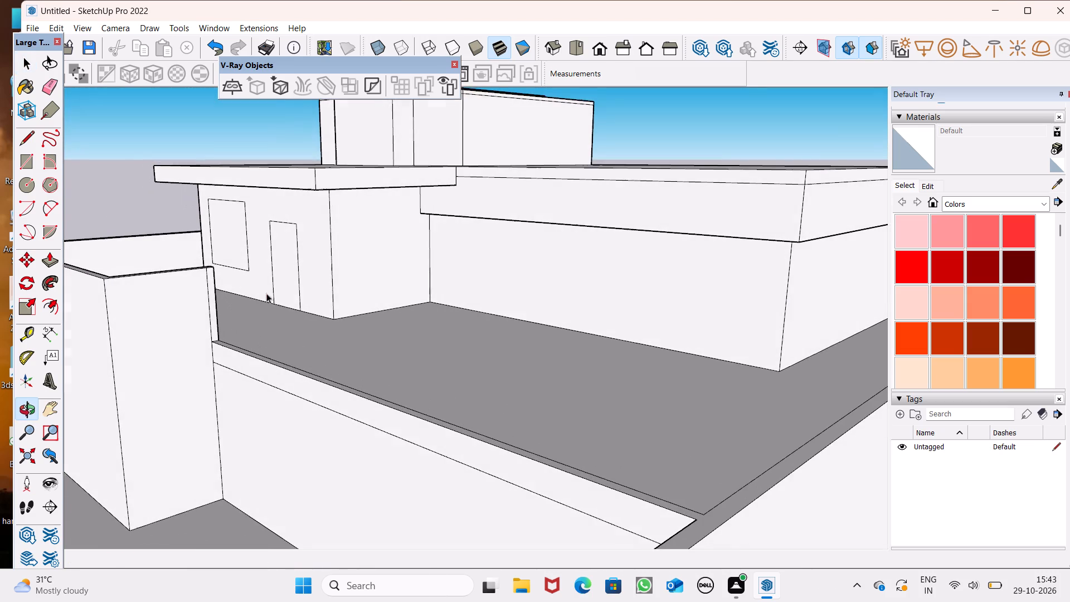
{"action": "middle_click_drag", "start_coordinate": [532, 332], "coordinate": [444, 336]}
{"action": "scroll", "coordinate": [470, 352], "scroll_direction": "up", "scroll_amount": 1}
{"action": "scroll", "coordinate": [1067, 449], "scroll_direction": "down", "scroll_amount": 1}
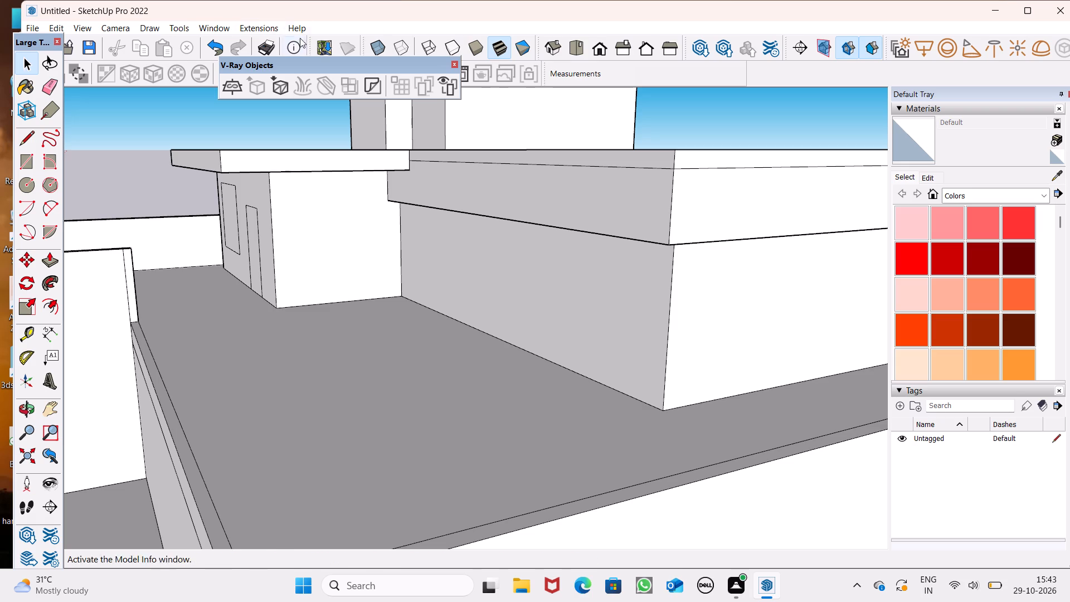
{"action": "scroll", "coordinate": [330, 98], "scroll_direction": "down", "scroll_amount": 2}
{"action": "middle_click_drag", "start_coordinate": [360, 159], "coordinate": [333, 156]}
{"action": "scroll", "coordinate": [333, 157], "scroll_direction": "up", "scroll_amount": 8}
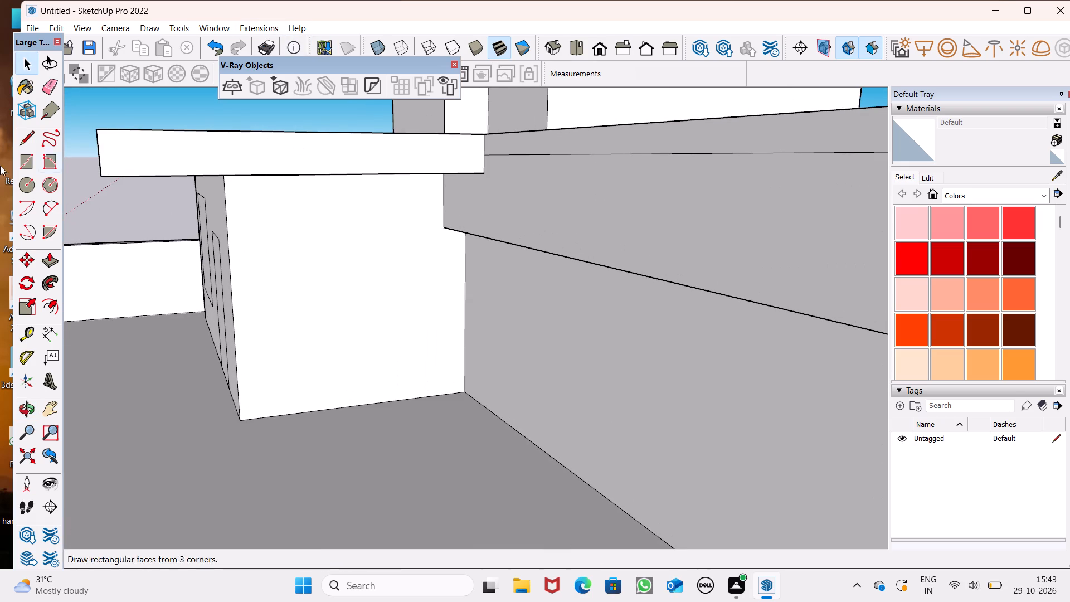
{"action": "left_click", "coordinate": [20, 159]}
{"action": "scroll", "coordinate": [278, 225], "scroll_direction": "up", "scroll_amount": 2}
{"action": "middle_click_drag", "start_coordinate": [278, 225], "coordinate": [259, 214]}
{"action": "scroll", "coordinate": [281, 230], "scroll_direction": "up", "scroll_amount": 1}
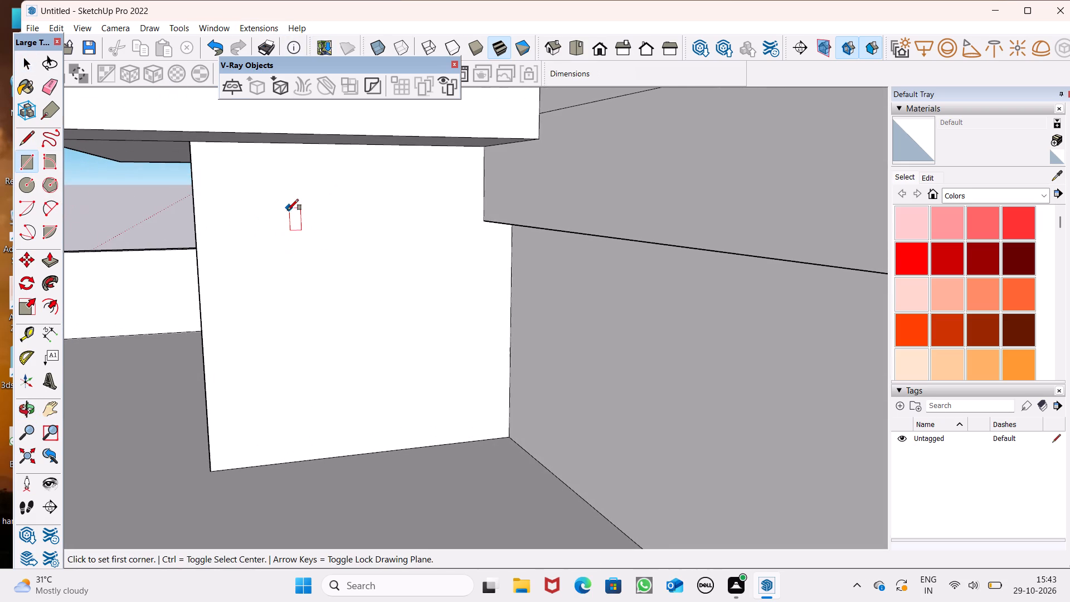
{"action": "left_click", "coordinate": [283, 178]}
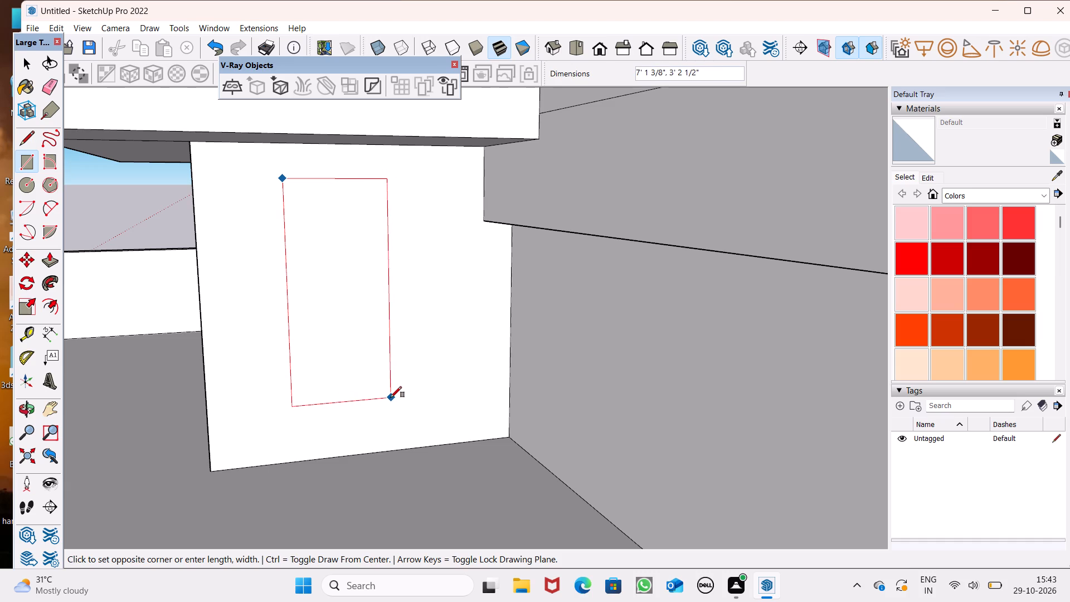
{"action": "left_click", "coordinate": [390, 397]}
Draw a wide window rectangle about 13' 10" by 6' 10" on the long recessed wall beneath the deep overhang.
{"action": "scroll", "coordinate": [367, 318], "scroll_direction": "down", "scroll_amount": 5}
{"action": "middle_click_drag", "start_coordinate": [392, 358], "coordinate": [481, 361]}
{"action": "scroll", "coordinate": [383, 257], "scroll_direction": "down", "scroll_amount": 5}
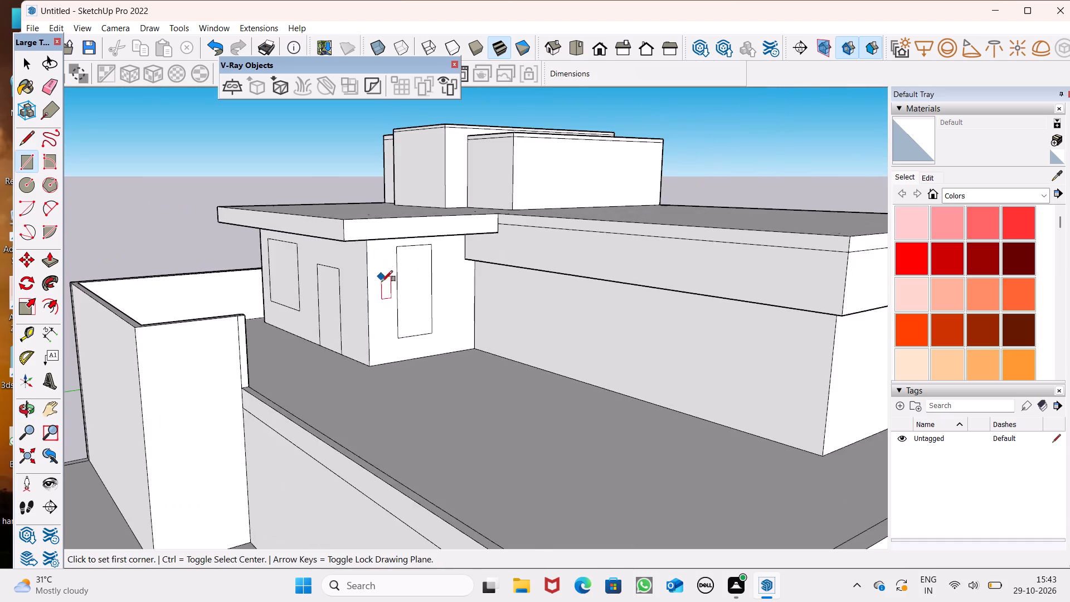
{"action": "middle_click_drag", "start_coordinate": [401, 296], "coordinate": [452, 265]}
{"action": "scroll", "coordinate": [337, 250], "scroll_direction": "down", "scroll_amount": 3}
{"action": "middle_click_drag", "start_coordinate": [422, 319], "coordinate": [552, 299]}
{"action": "scroll", "coordinate": [615, 279], "scroll_direction": "up", "scroll_amount": 3}
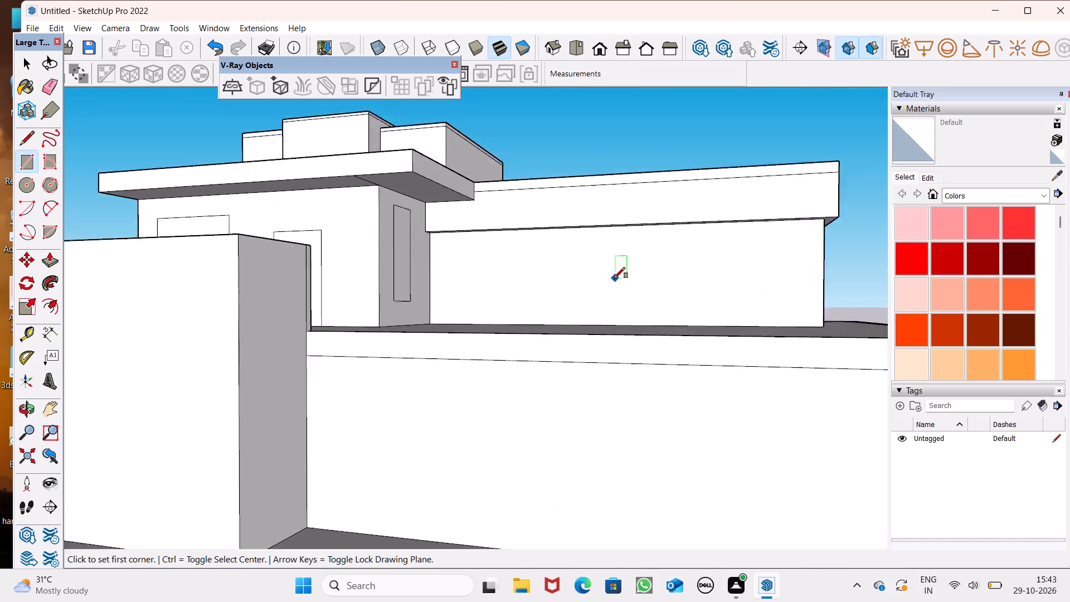
{"action": "scroll", "coordinate": [614, 278], "scroll_direction": "up", "scroll_amount": 2}
{"action": "scroll", "coordinate": [549, 287], "scroll_direction": "down", "scroll_amount": 3}
{"action": "middle_click_drag", "start_coordinate": [592, 323], "coordinate": [622, 357]}
{"action": "scroll", "coordinate": [597, 299], "scroll_direction": "up", "scroll_amount": 7}
{"action": "middle_click_drag", "start_coordinate": [588, 334], "coordinate": [626, 300]}
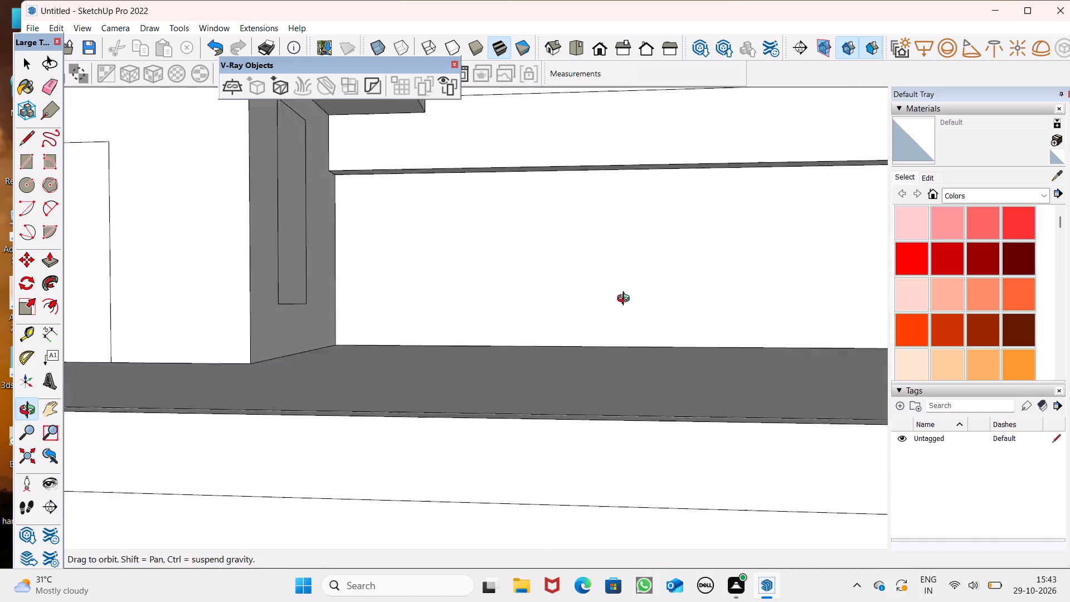
{"action": "middle_click_drag", "start_coordinate": [626, 300], "coordinate": [622, 318]}
{"action": "scroll", "coordinate": [617, 307], "scroll_direction": "up", "scroll_amount": 1}
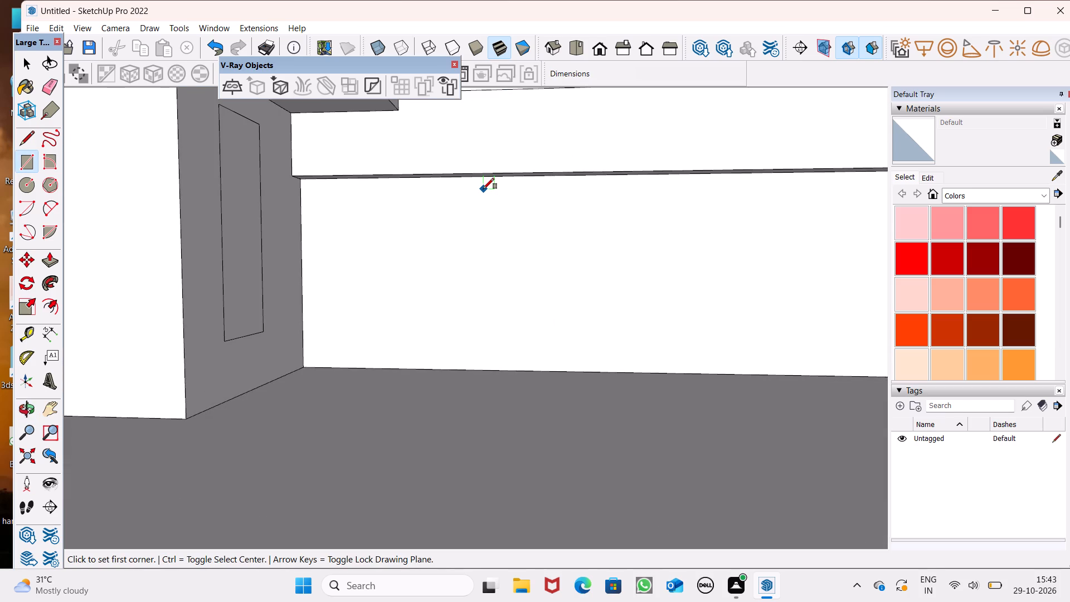
{"action": "left_click", "coordinate": [483, 188]}
{"action": "scroll", "coordinate": [554, 252], "scroll_direction": "down", "scroll_amount": 4}
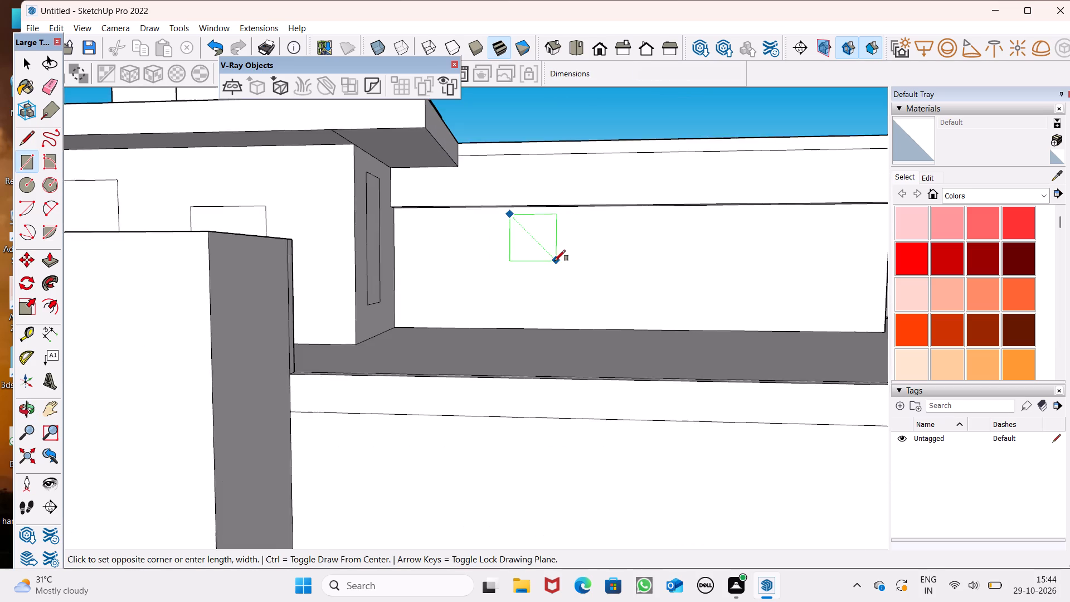
{"action": "scroll", "coordinate": [555, 261], "scroll_direction": "down", "scroll_amount": 2}
{"action": "scroll", "coordinate": [722, 315], "scroll_direction": "up", "scroll_amount": 1}
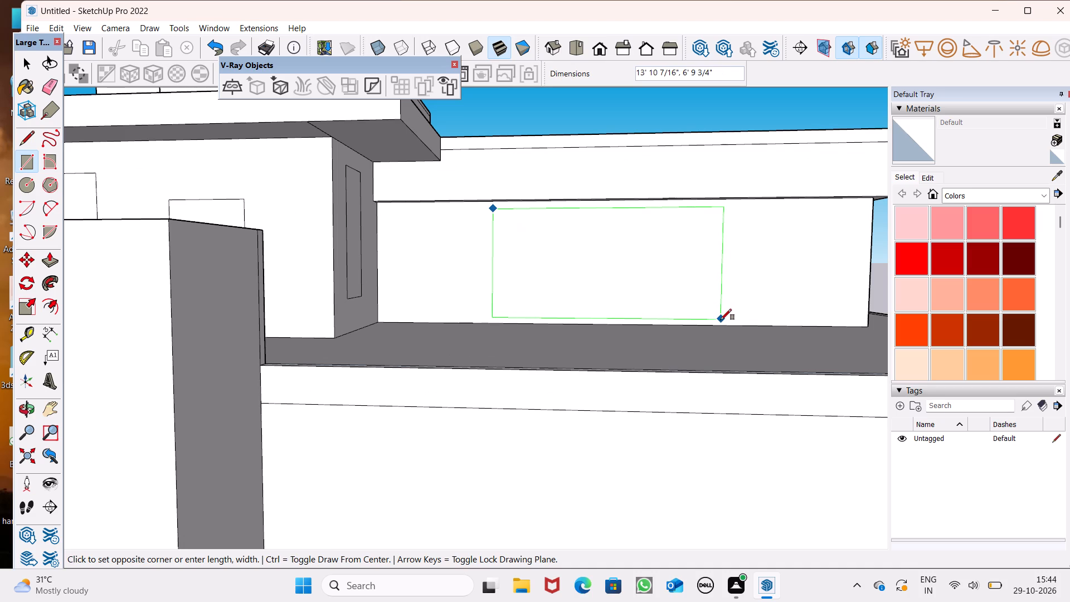
{"action": "left_click", "coordinate": [721, 320]}
Draw a window rectangle about 6' 11" by 4' 10" on the upper floor's end wall, toward its far corner.
{"action": "scroll", "coordinate": [570, 265], "scroll_direction": "down", "scroll_amount": 4}
{"action": "middle_click_drag", "start_coordinate": [629, 277], "coordinate": [332, 303]}
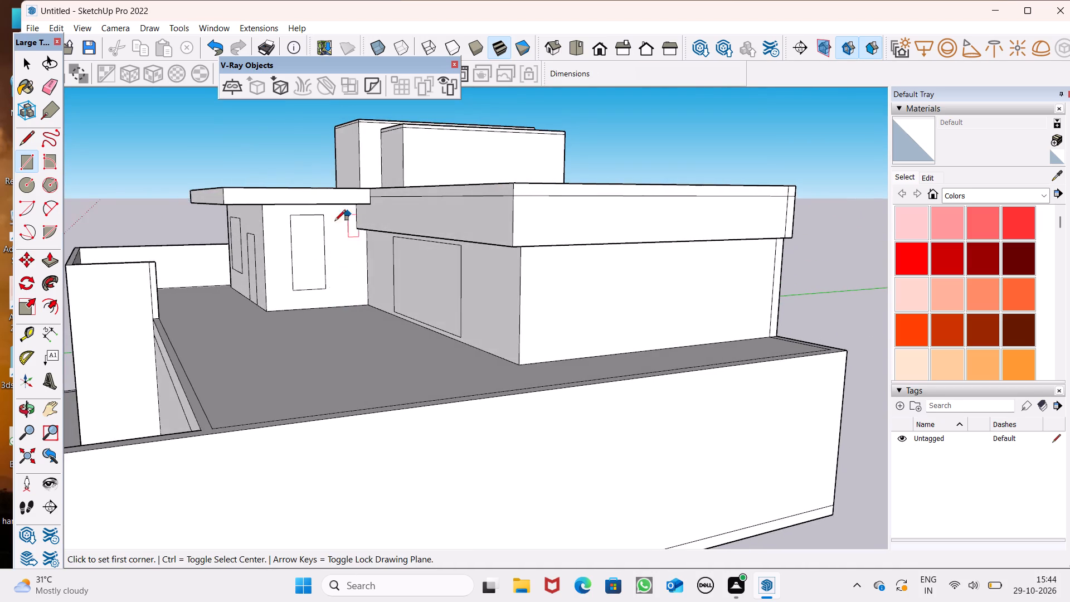
{"action": "scroll", "coordinate": [309, 236], "scroll_direction": "down", "scroll_amount": 3}
{"action": "middle_click_drag", "start_coordinate": [295, 270], "coordinate": [203, 276]}
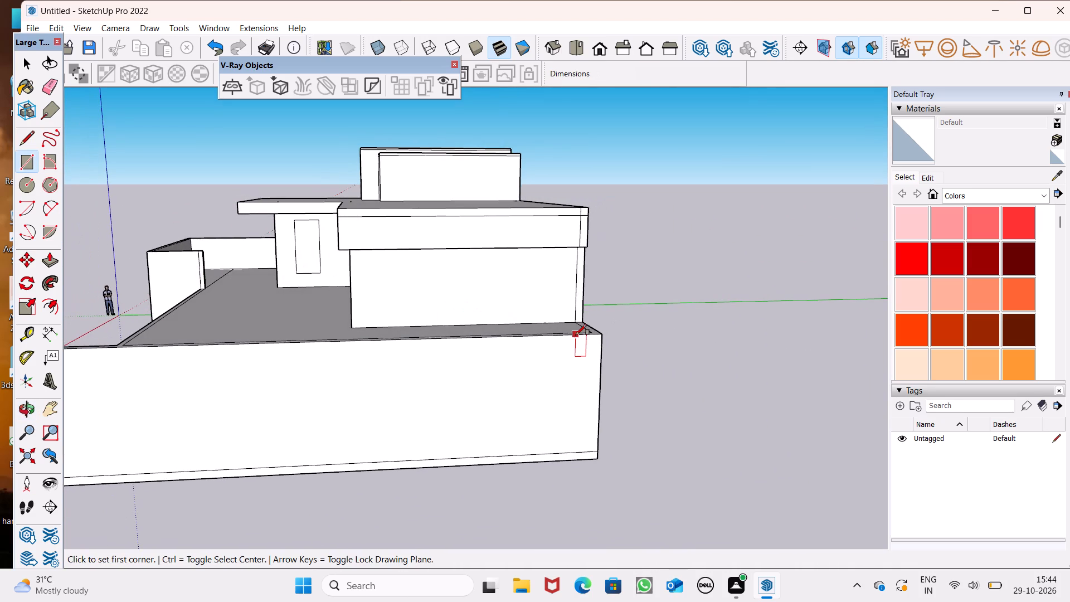
{"action": "scroll", "coordinate": [571, 328], "scroll_direction": "up", "scroll_amount": 3}
{"action": "middle_click_drag", "start_coordinate": [524, 300], "coordinate": [444, 265]}
{"action": "scroll", "coordinate": [461, 274], "scroll_direction": "up", "scroll_amount": 1}
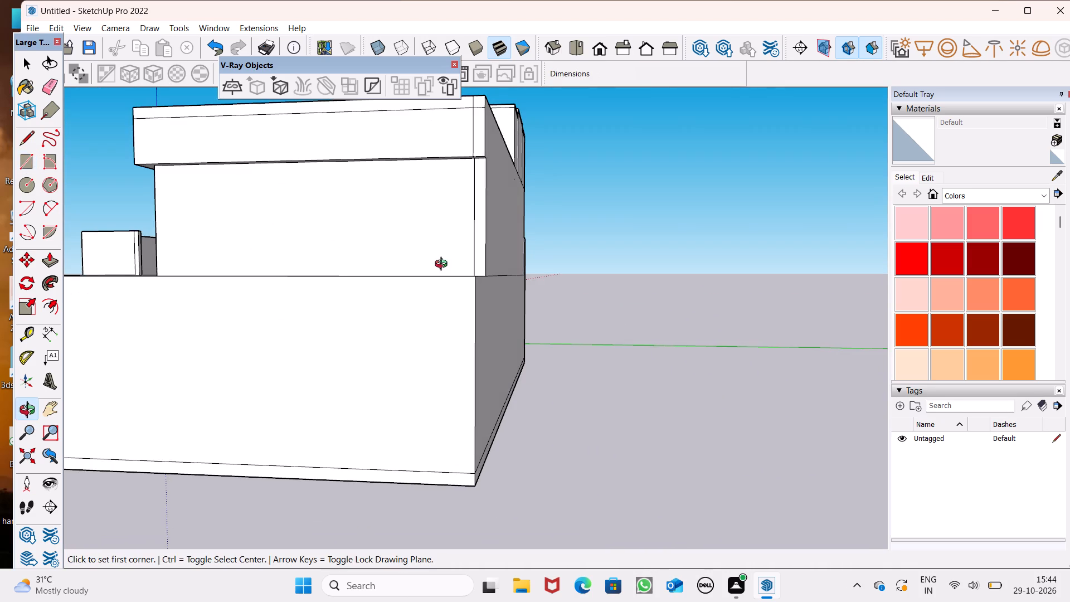
{"action": "scroll", "coordinate": [458, 271], "scroll_direction": "down", "scroll_amount": 1}
{"action": "middle_click_drag", "start_coordinate": [462, 281], "coordinate": [512, 308]}
{"action": "scroll", "coordinate": [420, 269], "scroll_direction": "up", "scroll_amount": 5}
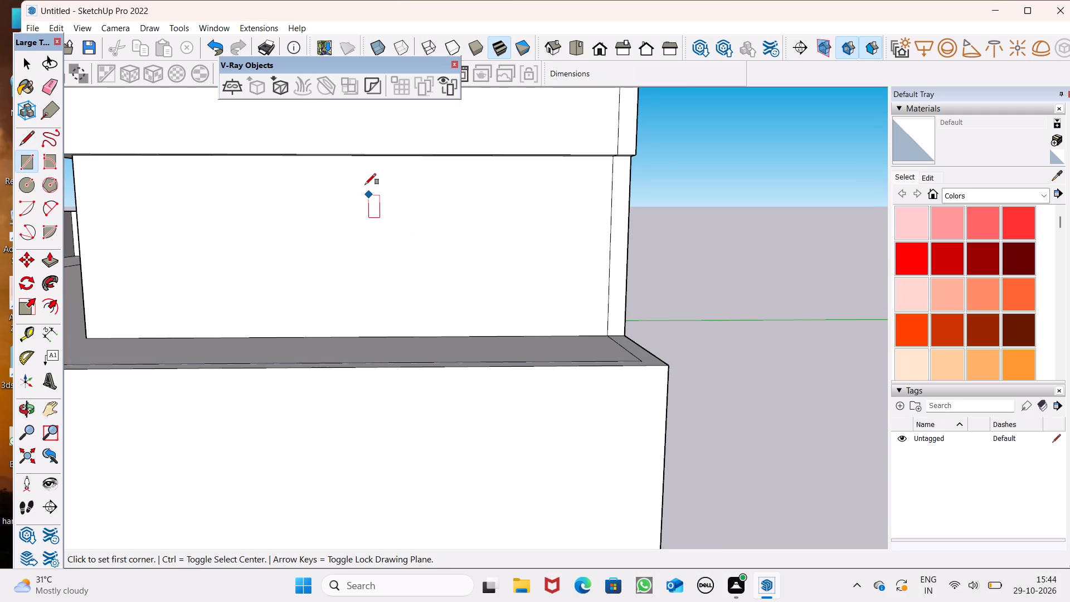
{"action": "left_click", "coordinate": [365, 181]}
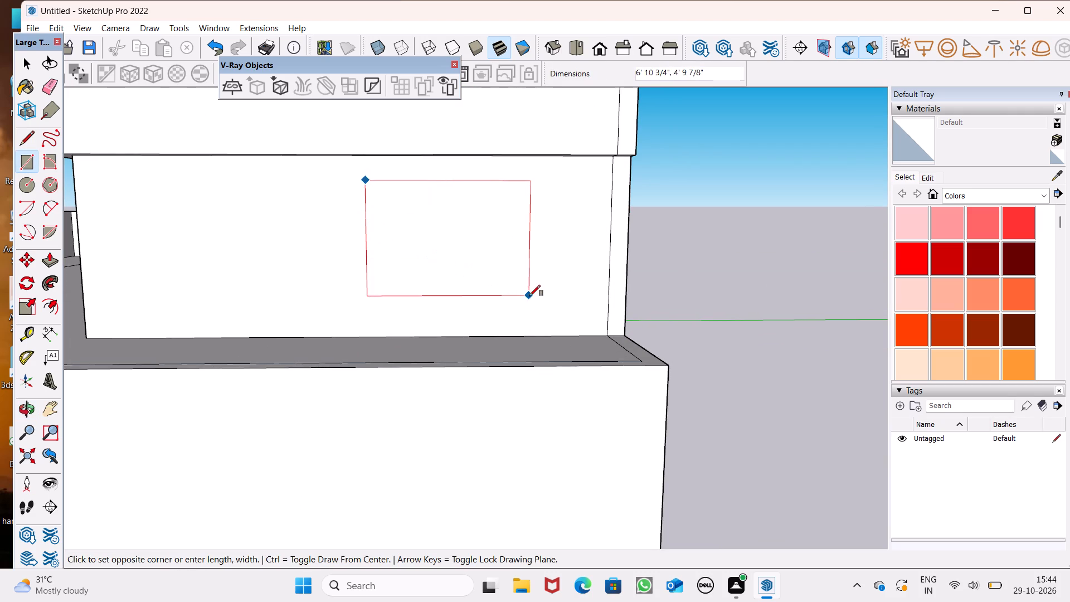
{"action": "left_click", "coordinate": [530, 294]}
Erase the vertical seam lines near the far corner on the overhang fascia and on the end wall below it.
{"action": "scroll", "coordinate": [531, 295], "scroll_direction": "down", "scroll_amount": 7}
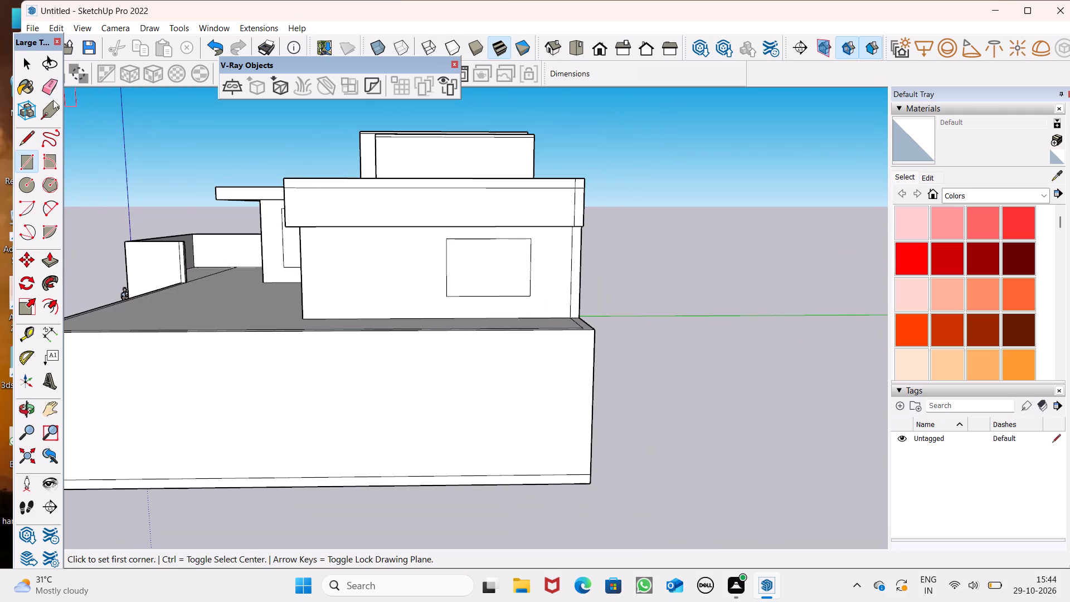
{"action": "left_click", "coordinate": [52, 88]}
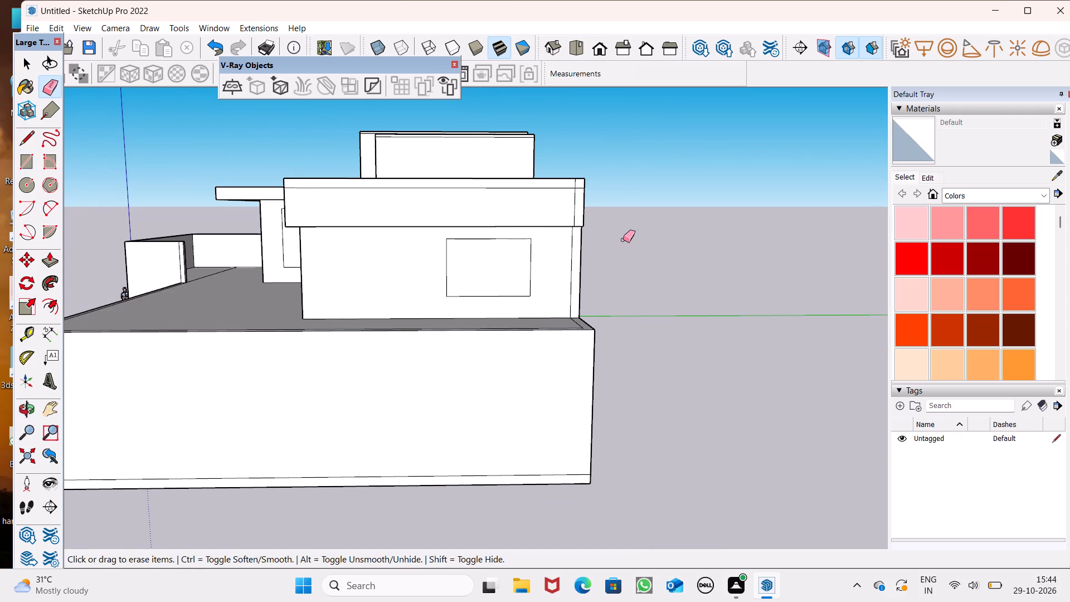
{"action": "middle_click_drag", "start_coordinate": [624, 240], "coordinate": [626, 275]}
{"action": "scroll", "coordinate": [623, 275], "scroll_direction": "up", "scroll_amount": 5}
{"action": "scroll", "coordinate": [502, 211], "scroll_direction": "down", "scroll_amount": 3}
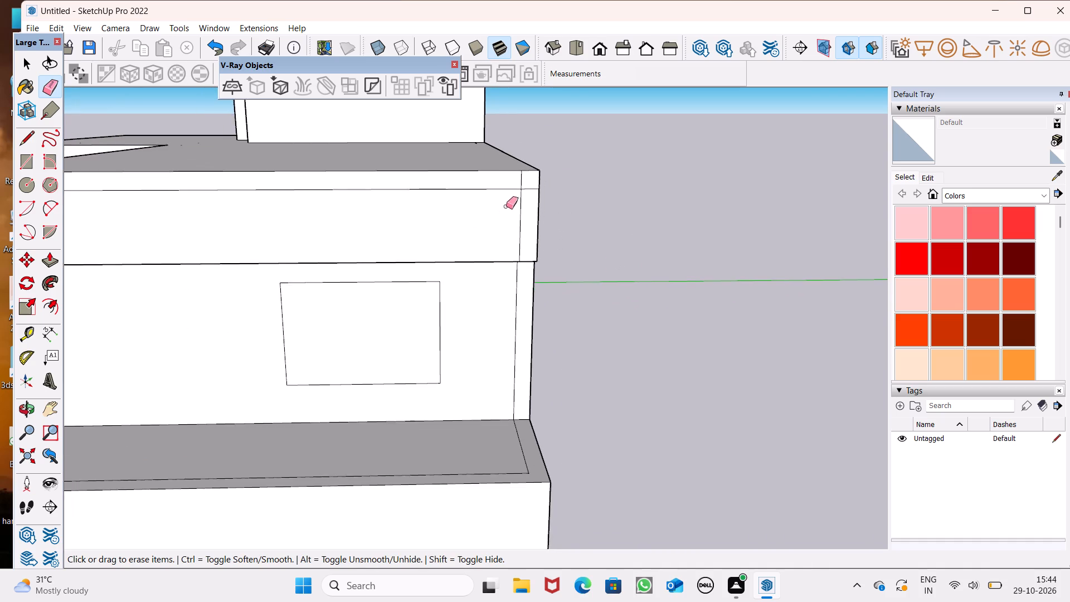
{"action": "scroll", "coordinate": [510, 174], "scroll_direction": "up", "scroll_amount": 7}
{"action": "left_click", "coordinate": [525, 188]}
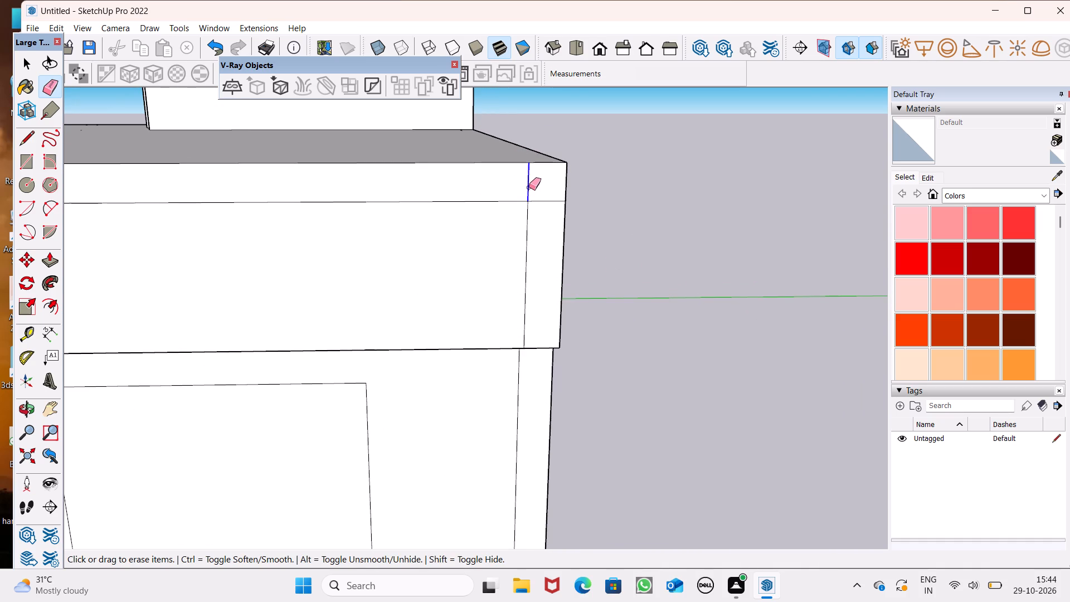
{"action": "left_click", "coordinate": [529, 187]}
{"action": "left_click_drag", "start_coordinate": [536, 250], "coordinate": [520, 245]}
{"action": "scroll", "coordinate": [523, 217], "scroll_direction": "down", "scroll_amount": 3}
{"action": "scroll", "coordinate": [541, 336], "scroll_direction": "up", "scroll_amount": 2}
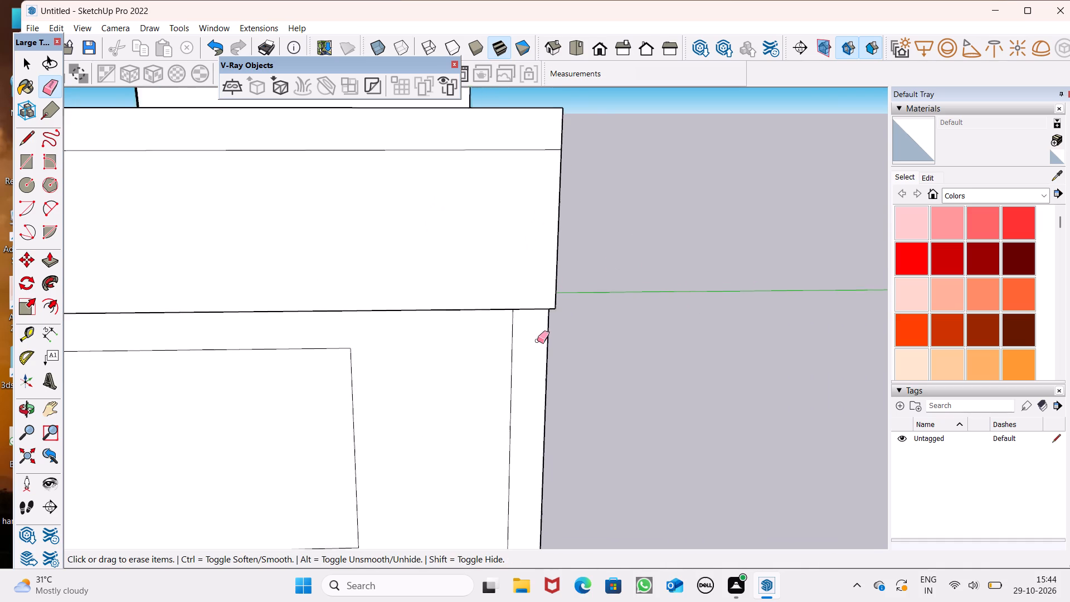
{"action": "scroll", "coordinate": [537, 341], "scroll_direction": "up", "scroll_amount": 2}
{"action": "left_click_drag", "start_coordinate": [524, 342], "coordinate": [499, 334]}
{"action": "scroll", "coordinate": [527, 213], "scroll_direction": "down", "scroll_amount": 3}
Erase the short seam across the underside of the overhang at the same corner.
{"action": "middle_click_drag", "start_coordinate": [534, 229], "coordinate": [630, 31]}
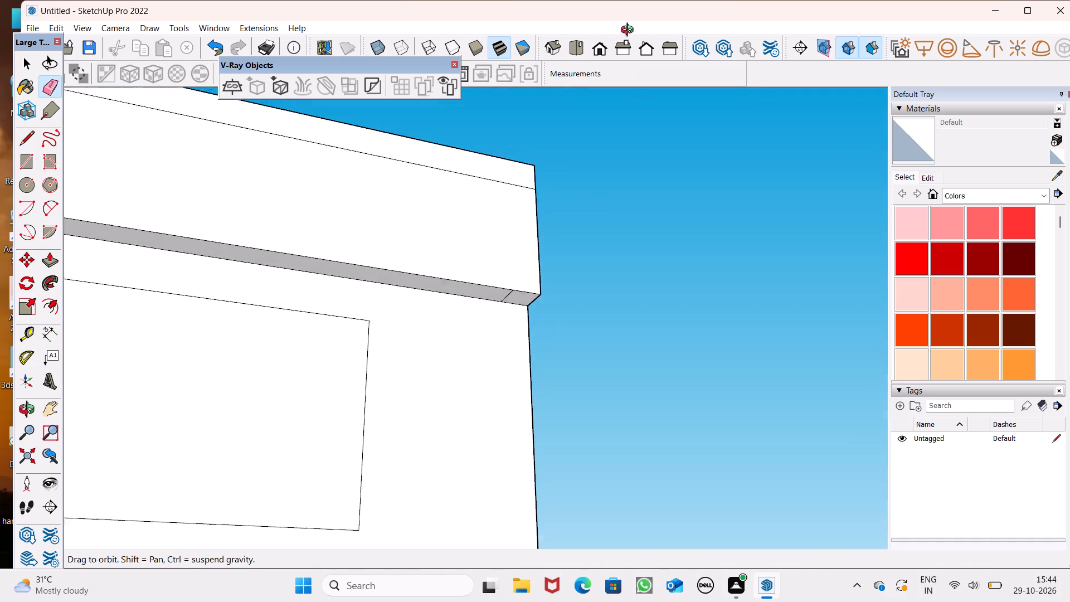
{"action": "middle_click_drag", "start_coordinate": [630, 31], "coordinate": [633, 31]}
{"action": "scroll", "coordinate": [592, 198], "scroll_direction": "up", "scroll_amount": 5}
{"action": "scroll", "coordinate": [511, 278], "scroll_direction": "down", "scroll_amount": 6}
{"action": "scroll", "coordinate": [420, 401], "scroll_direction": "up", "scroll_amount": 7}
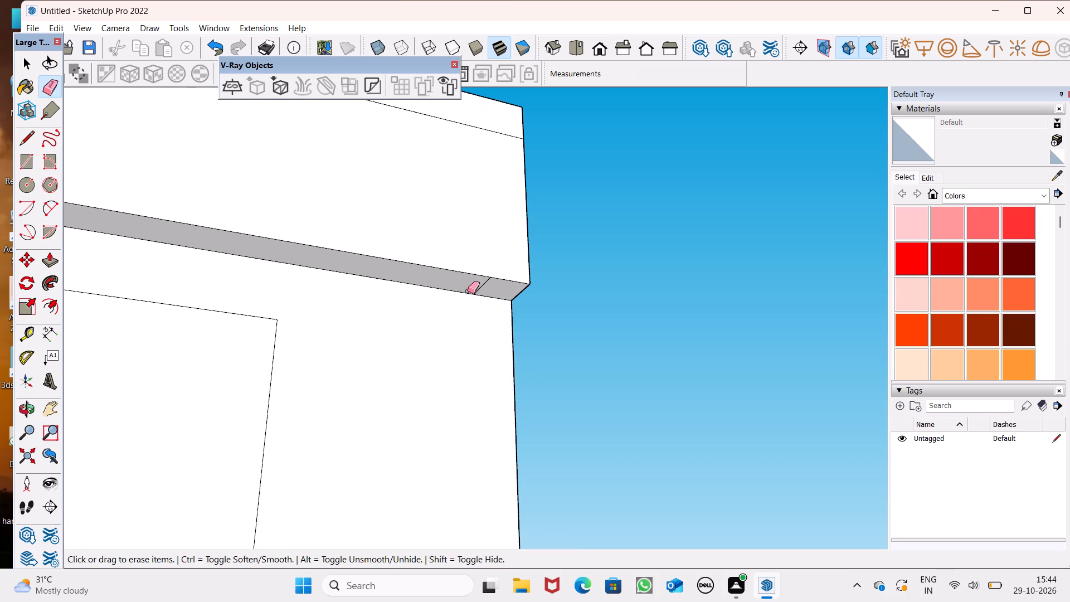
{"action": "left_click_drag", "start_coordinate": [477, 283], "coordinate": [485, 288]}
{"action": "scroll", "coordinate": [549, 250], "scroll_direction": "down", "scroll_amount": 8}
{"action": "scroll", "coordinate": [438, 251], "scroll_direction": "down", "scroll_amount": 3}
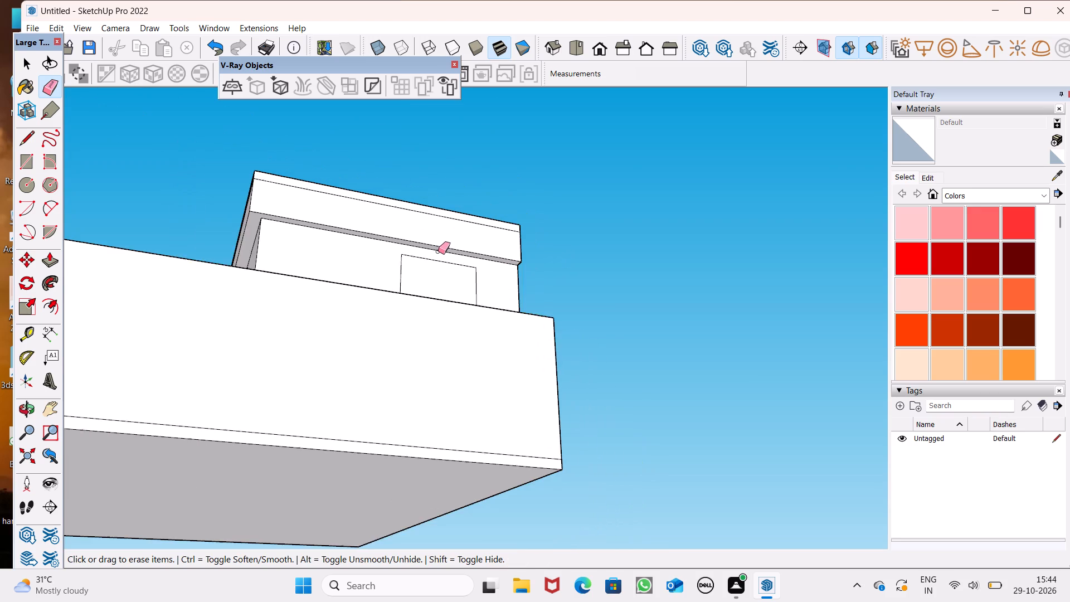
Erase the short stray edge on the roof surface beside the base corner of the rooftop room.
{"action": "middle_click_drag", "start_coordinate": [444, 269], "coordinate": [565, 389]}
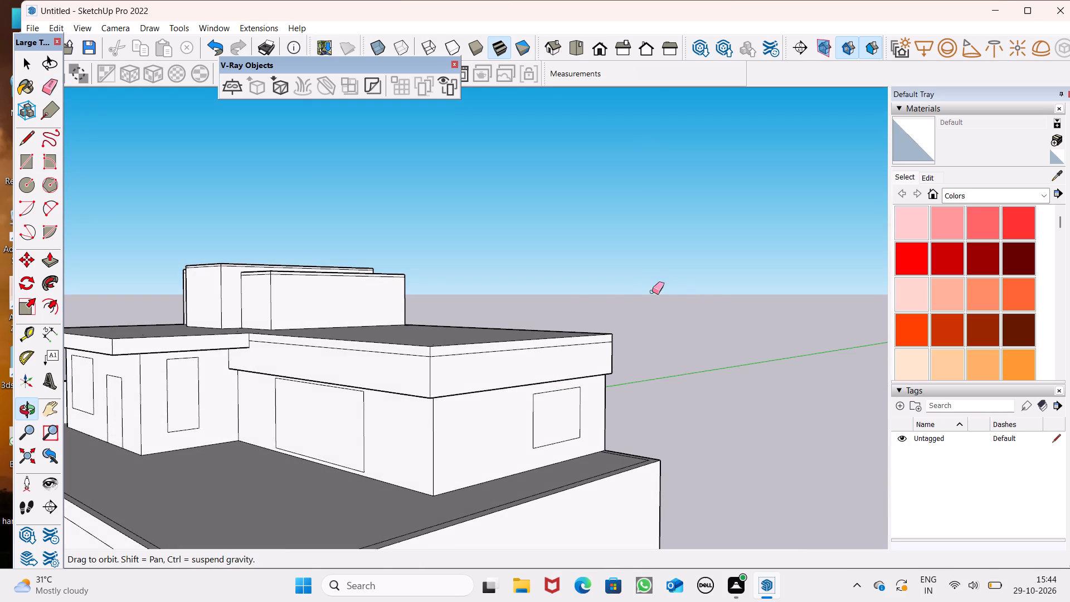
{"action": "scroll", "coordinate": [703, 307], "scroll_direction": "up", "scroll_amount": 1}
{"action": "middle_click_drag", "start_coordinate": [702, 309], "coordinate": [203, 365]}
{"action": "scroll", "coordinate": [519, 333], "scroll_direction": "up", "scroll_amount": 9}
{"action": "middle_click_drag", "start_coordinate": [420, 394], "coordinate": [501, 478]}
{"action": "scroll", "coordinate": [597, 393], "scroll_direction": "up", "scroll_amount": 2}
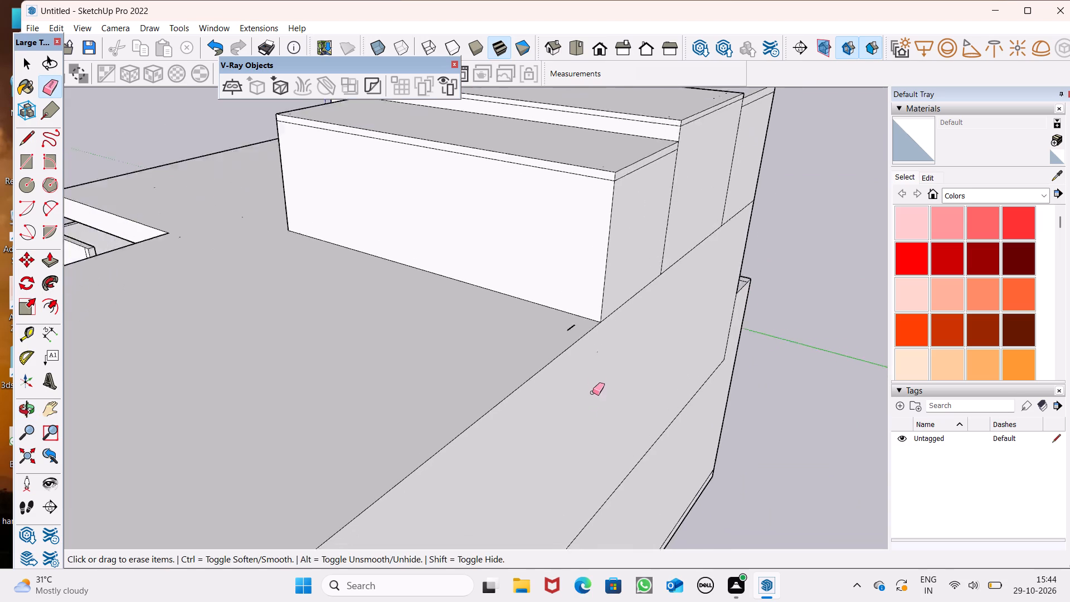
{"action": "scroll", "coordinate": [592, 392], "scroll_direction": "up", "scroll_amount": 5}
{"action": "left_click_drag", "start_coordinate": [566, 290], "coordinate": [557, 289]}
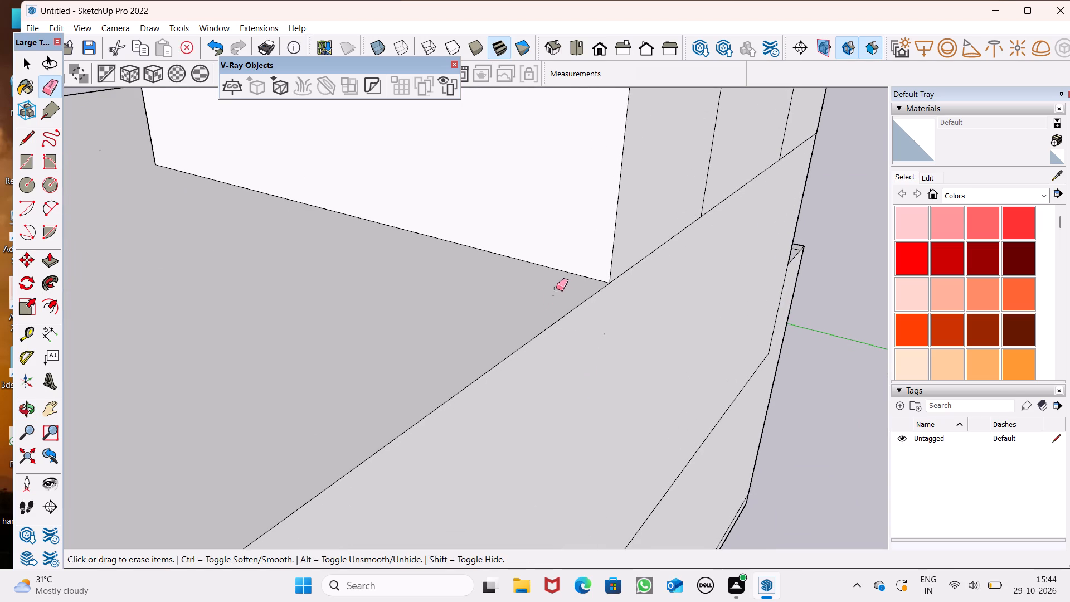
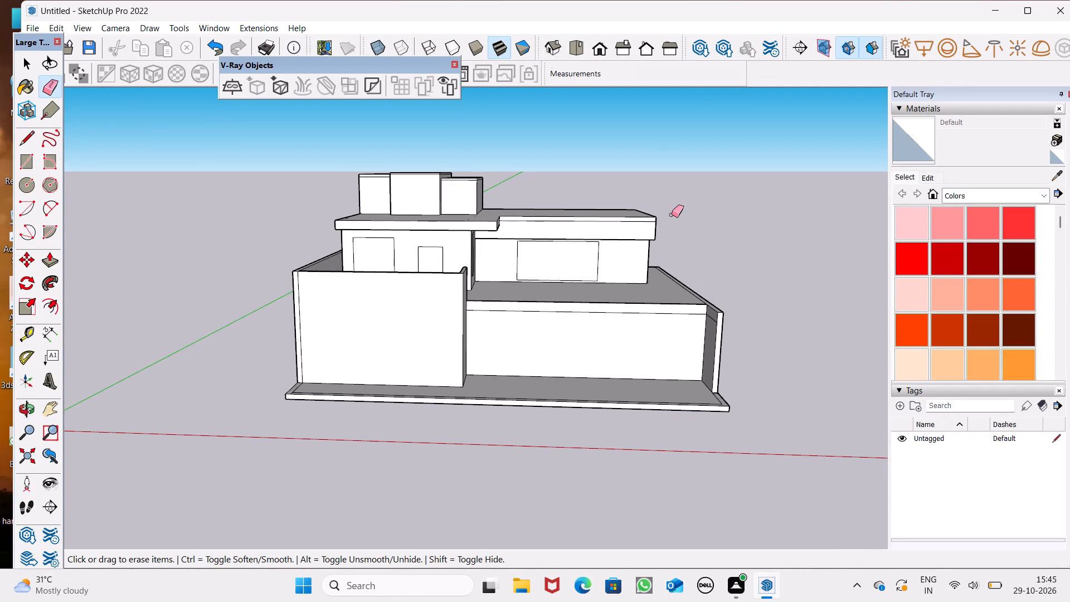
Examine the house model's front walls, terrace and roof levels from the front, above and both sides.
{"action": "scroll", "coordinate": [429, 342], "scroll_direction": "up", "scroll_amount": 6}
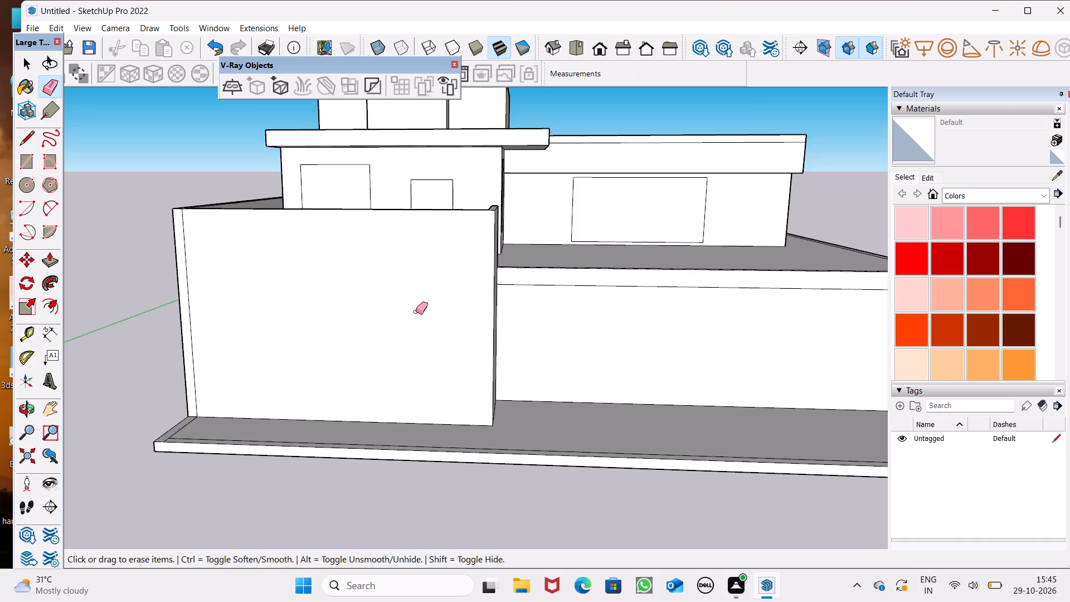
{"action": "middle_click_drag", "start_coordinate": [410, 312], "coordinate": [388, 497]}
{"action": "scroll", "coordinate": [363, 376], "scroll_direction": "down", "scroll_amount": 5}
{"action": "middle_click_drag", "start_coordinate": [349, 403], "coordinate": [533, 342]}
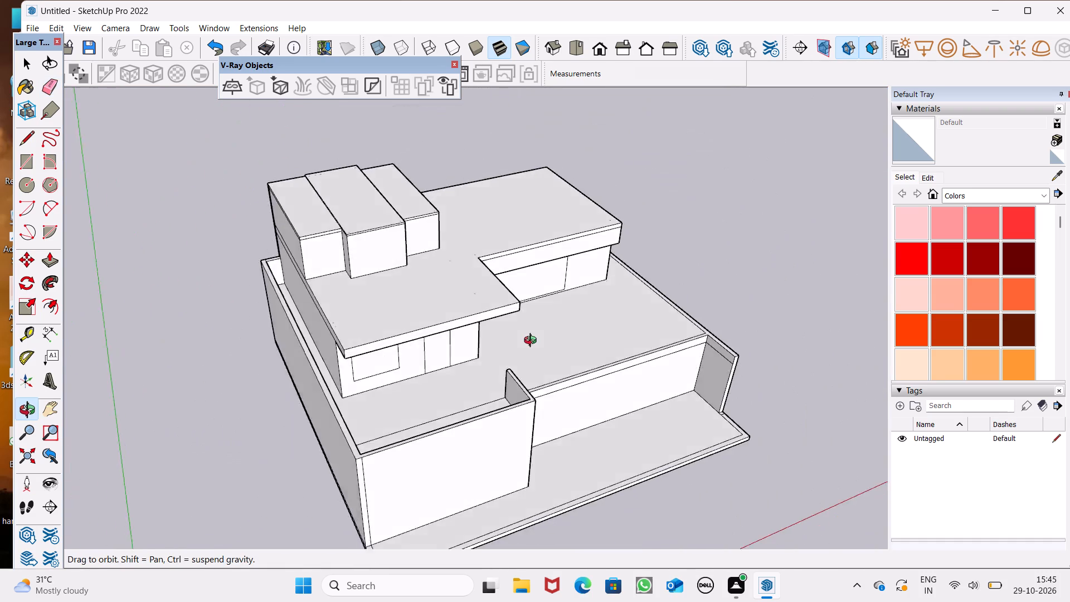
{"action": "middle_click_drag", "start_coordinate": [533, 342], "coordinate": [550, 290]}
{"action": "scroll", "coordinate": [550, 290], "scroll_direction": "up", "scroll_amount": 1}
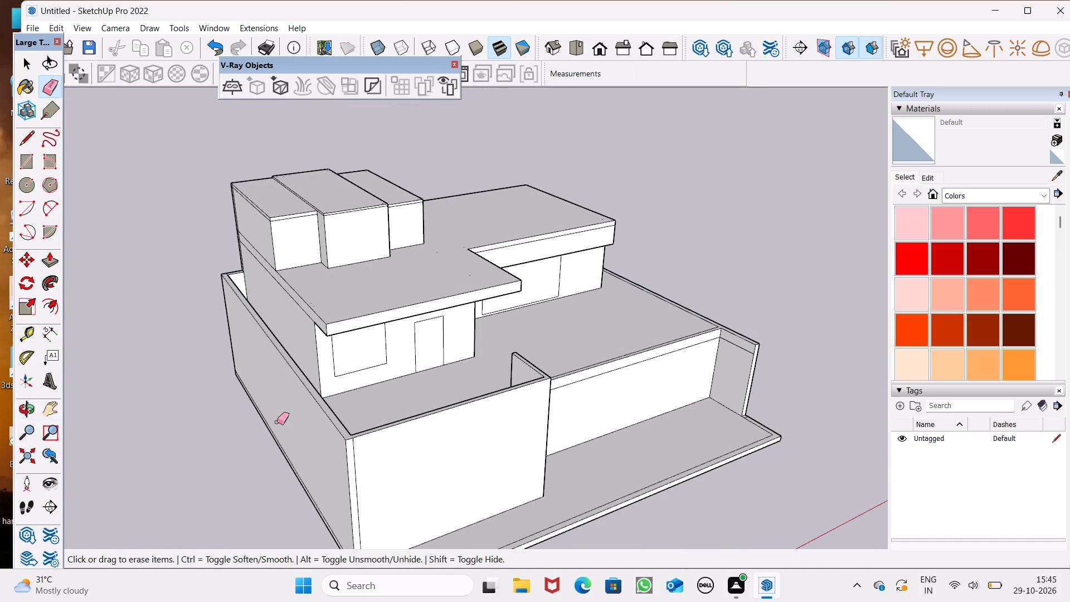
{"action": "middle_click_drag", "start_coordinate": [291, 527], "coordinate": [90, 435]}
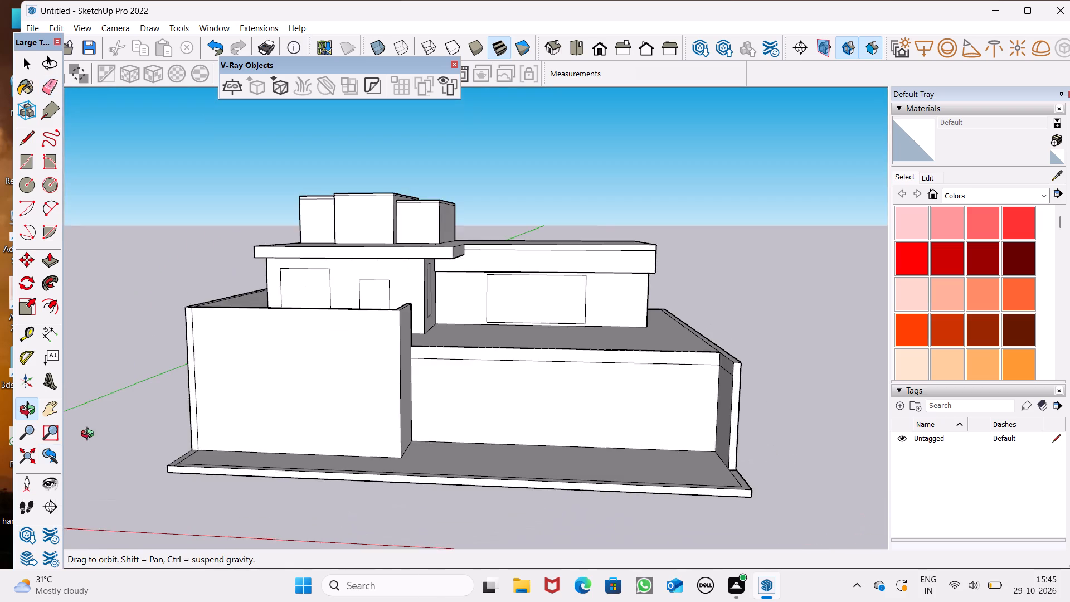
{"action": "middle_click_drag", "start_coordinate": [90, 435], "coordinate": [0, 464]}
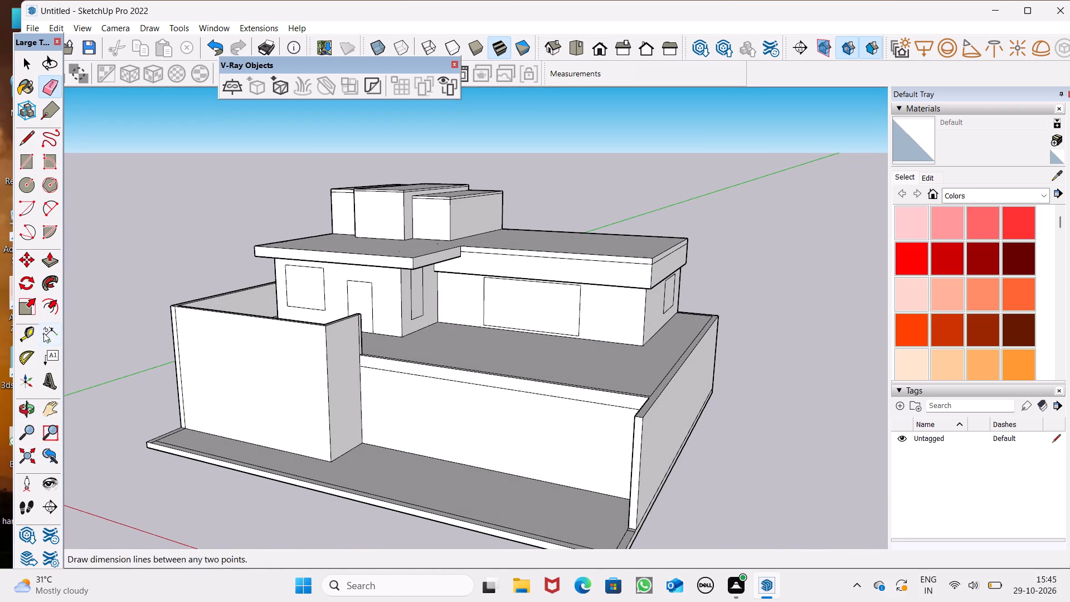
Measure the height of the tall front wall's free end above the terrace edge.
{"action": "left_click", "coordinate": [38, 329]}
{"action": "left_click", "coordinate": [46, 333]}
{"action": "scroll", "coordinate": [356, 309], "scroll_direction": "up", "scroll_amount": 7}
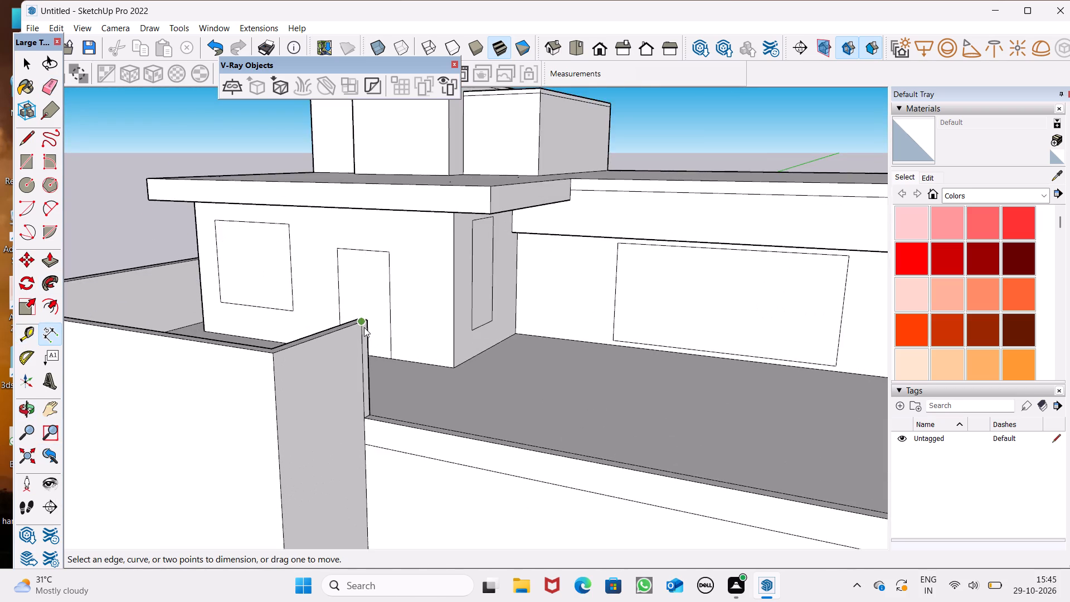
{"action": "scroll", "coordinate": [364, 327], "scroll_direction": "up", "scroll_amount": 4}
{"action": "left_click", "coordinate": [369, 313]}
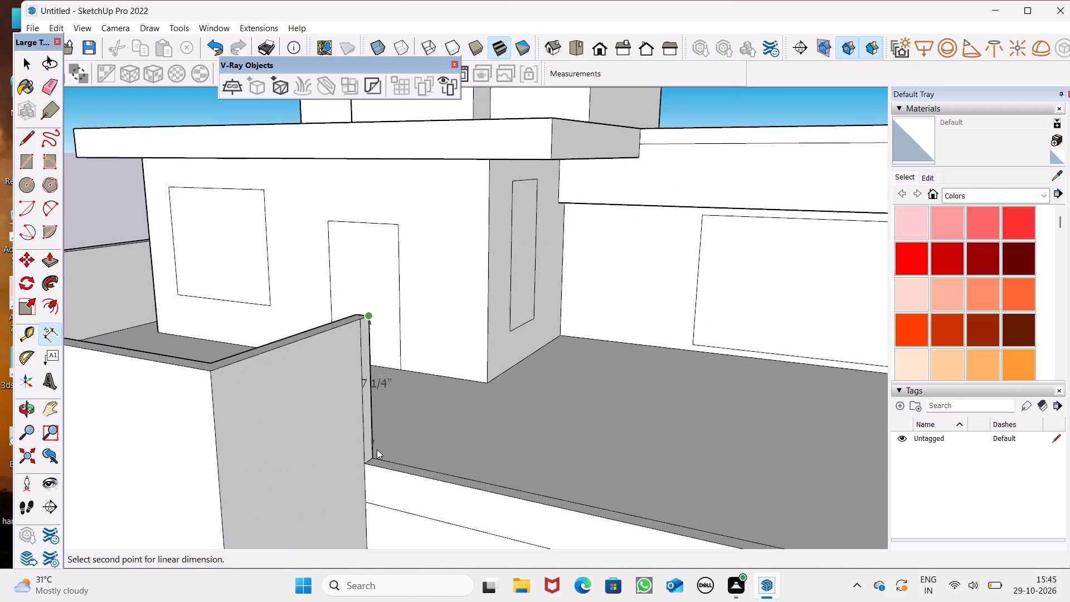
{"action": "scroll", "coordinate": [372, 459], "scroll_direction": "up", "scroll_amount": 3}
{"action": "middle_click_drag", "start_coordinate": [372, 459], "coordinate": [364, 452]}
{"action": "middle_click_drag", "start_coordinate": [367, 448], "coordinate": [316, 429]}
{"action": "scroll", "coordinate": [316, 429], "scroll_direction": "up", "scroll_amount": 1}
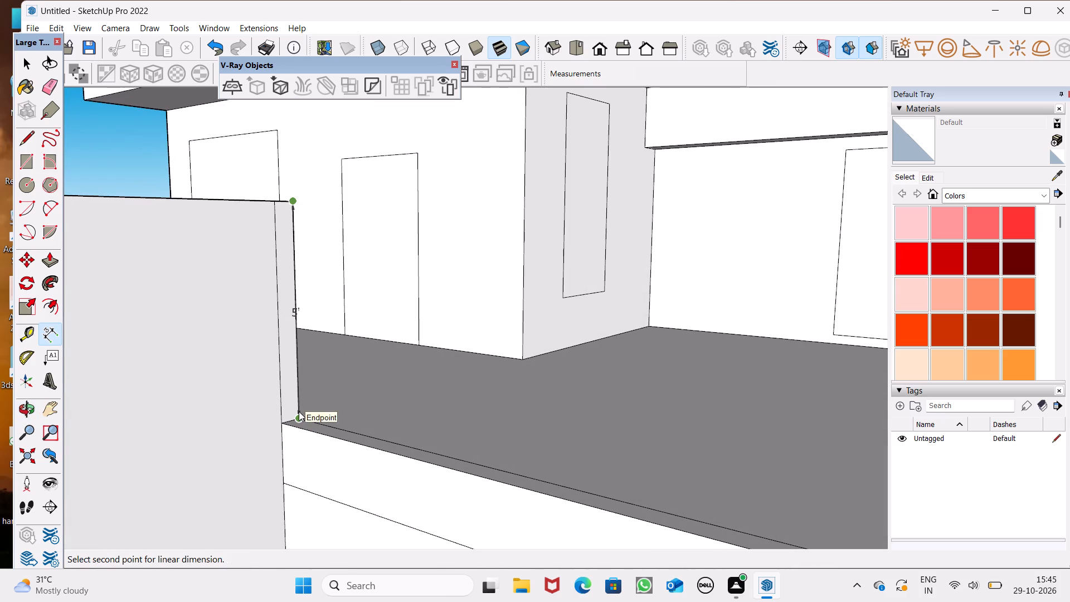
{"action": "scroll", "coordinate": [309, 419], "scroll_direction": "down", "scroll_amount": 7}
{"action": "middle_click_drag", "start_coordinate": [326, 420], "coordinate": [445, 434]}
{"action": "key", "text": "space"}
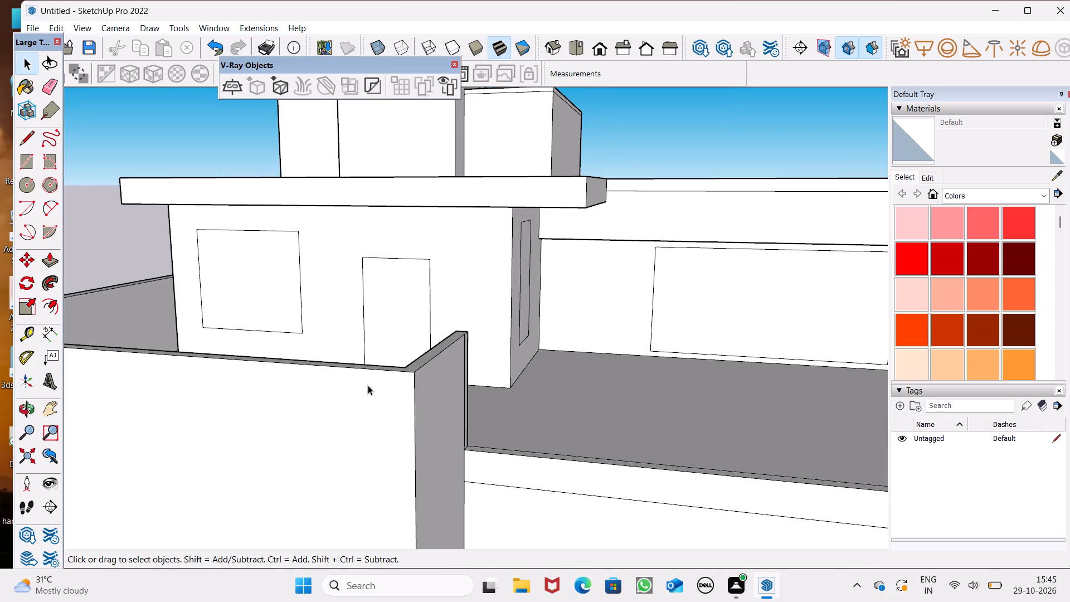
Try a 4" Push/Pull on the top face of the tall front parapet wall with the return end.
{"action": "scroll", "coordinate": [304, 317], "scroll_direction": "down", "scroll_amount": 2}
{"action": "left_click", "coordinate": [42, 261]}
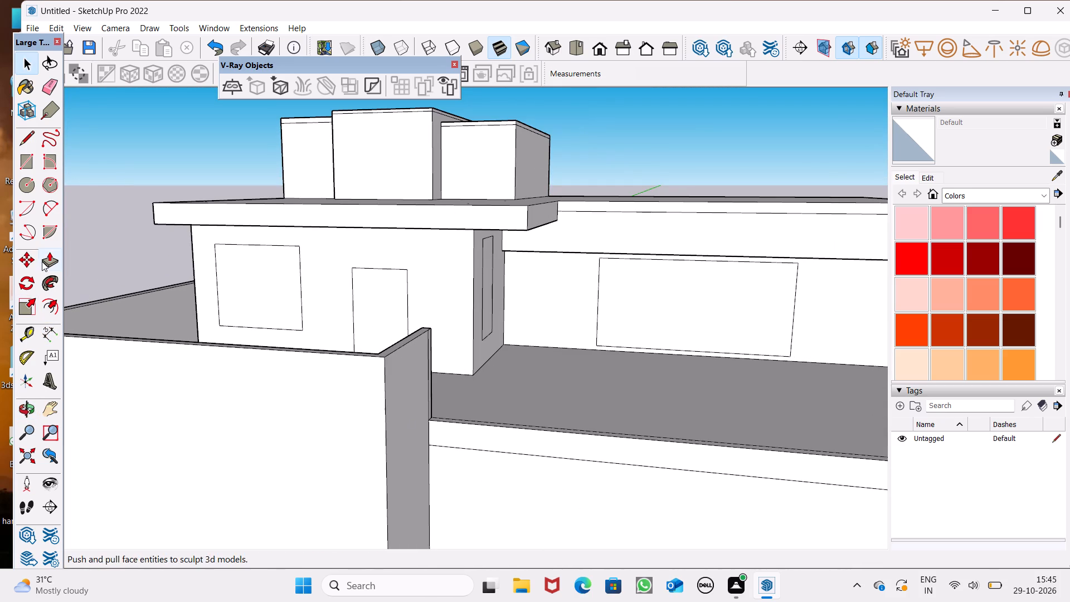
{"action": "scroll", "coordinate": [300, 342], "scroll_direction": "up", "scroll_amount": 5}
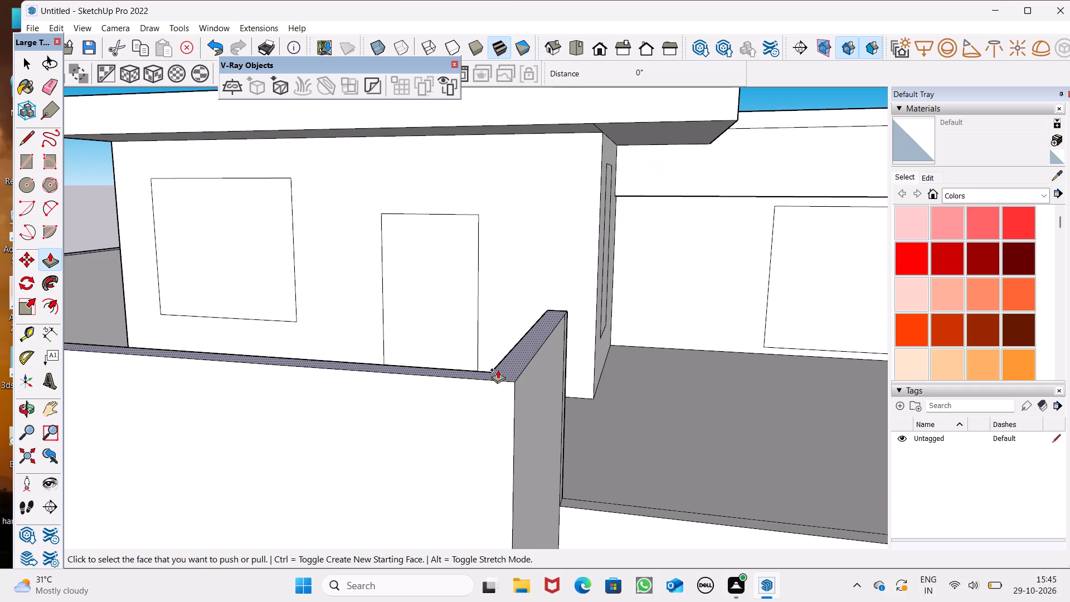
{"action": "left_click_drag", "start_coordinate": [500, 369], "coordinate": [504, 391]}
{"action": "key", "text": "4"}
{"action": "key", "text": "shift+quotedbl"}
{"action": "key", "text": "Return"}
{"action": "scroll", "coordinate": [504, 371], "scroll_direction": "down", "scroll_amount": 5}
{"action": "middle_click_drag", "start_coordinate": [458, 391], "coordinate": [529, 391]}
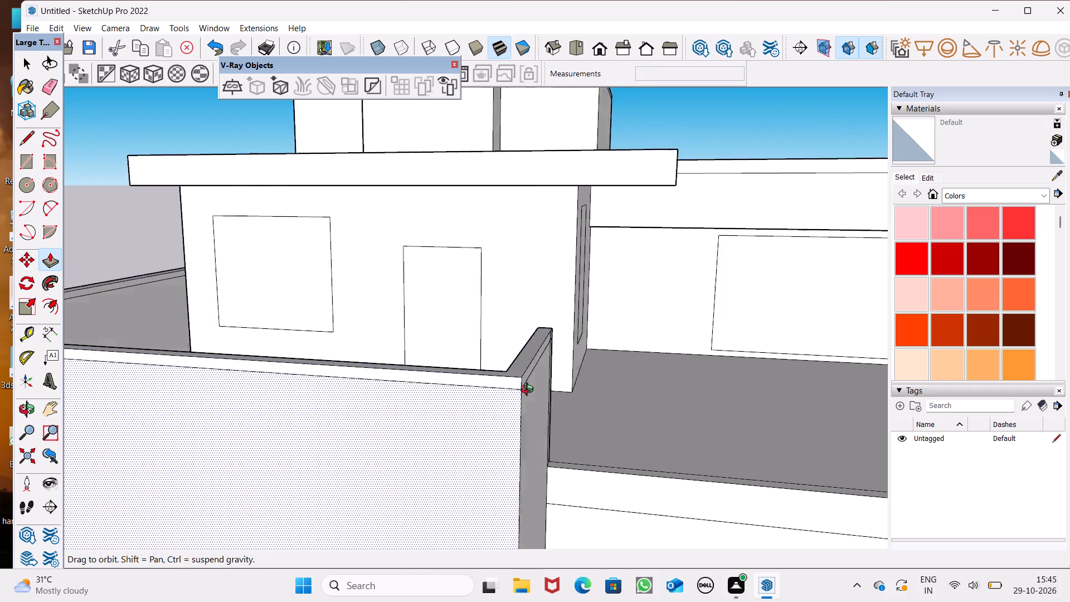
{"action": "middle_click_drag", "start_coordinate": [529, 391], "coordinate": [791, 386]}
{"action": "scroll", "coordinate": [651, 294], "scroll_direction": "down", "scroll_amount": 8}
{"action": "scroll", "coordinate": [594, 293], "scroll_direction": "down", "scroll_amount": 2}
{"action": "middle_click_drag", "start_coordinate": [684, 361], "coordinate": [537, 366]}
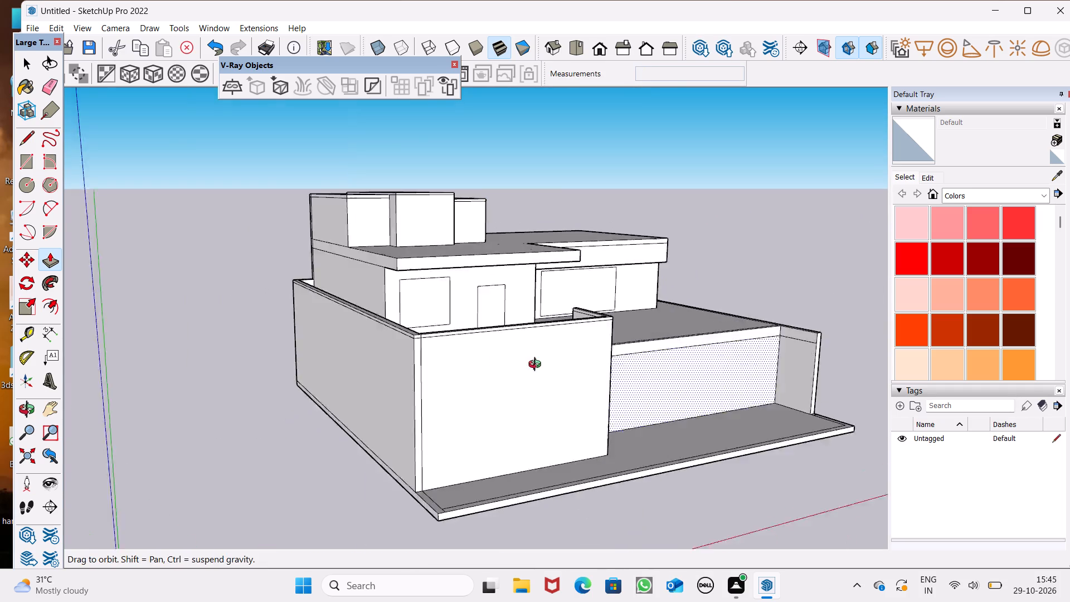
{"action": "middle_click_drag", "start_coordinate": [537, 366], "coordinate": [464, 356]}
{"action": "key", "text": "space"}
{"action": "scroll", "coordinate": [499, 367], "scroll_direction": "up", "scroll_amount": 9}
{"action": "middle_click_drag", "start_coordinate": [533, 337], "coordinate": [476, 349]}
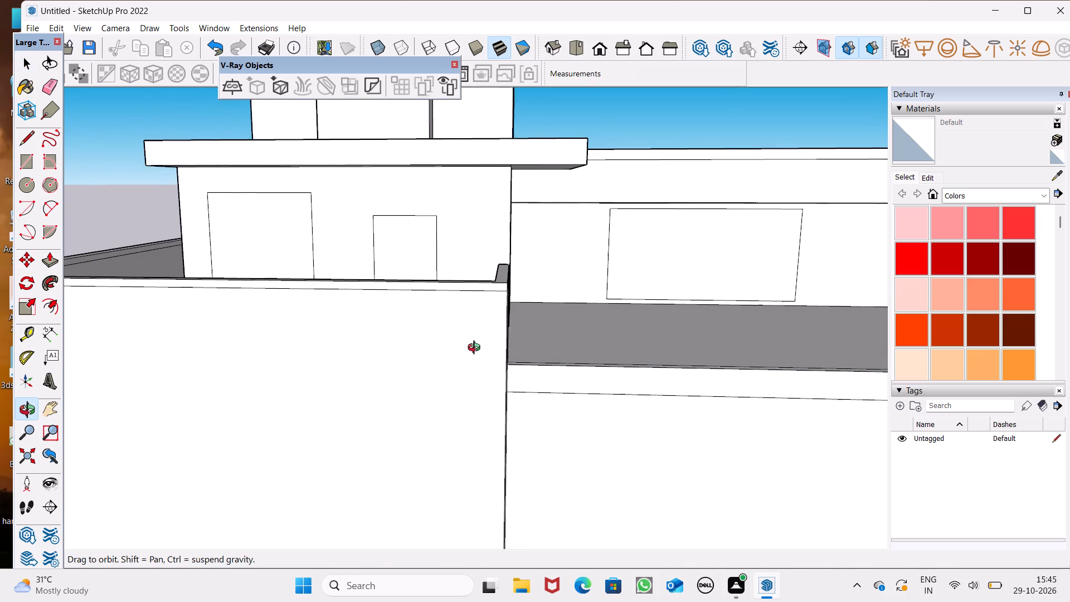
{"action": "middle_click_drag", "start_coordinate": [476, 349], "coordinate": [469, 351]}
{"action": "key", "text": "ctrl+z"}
Push/Pull the top face of the tall front parapet wall and its return end by 5".
{"action": "scroll", "coordinate": [539, 357], "scroll_direction": "up", "scroll_amount": 1}
{"action": "middle_click_drag", "start_coordinate": [529, 367], "coordinate": [489, 405]}
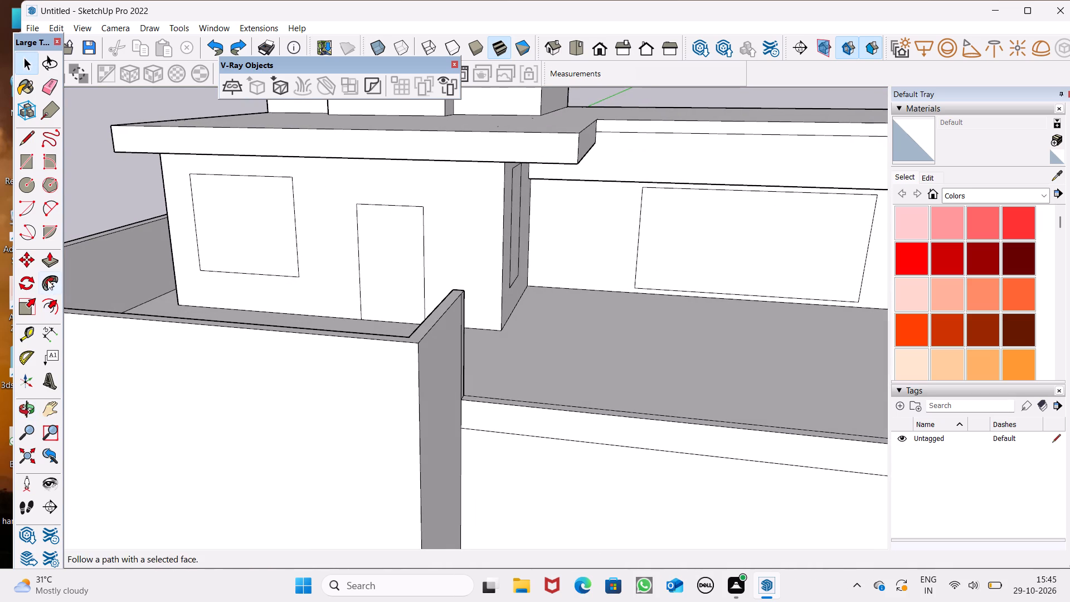
{"action": "left_click", "coordinate": [50, 262]}
{"action": "scroll", "coordinate": [358, 333], "scroll_direction": "up", "scroll_amount": 1}
{"action": "scroll", "coordinate": [387, 352], "scroll_direction": "down", "scroll_amount": 1}
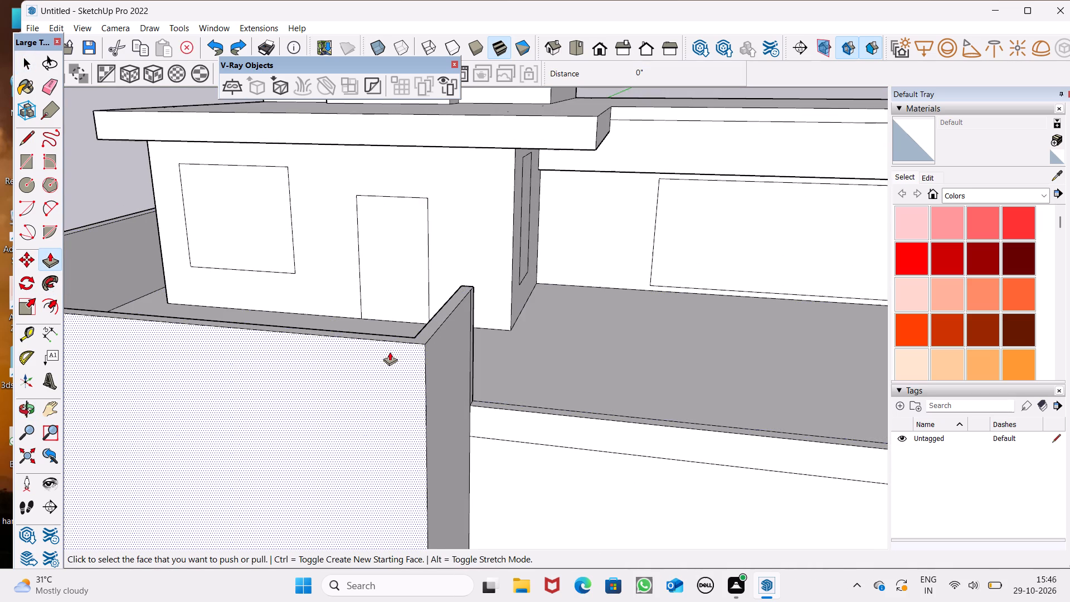
{"action": "scroll", "coordinate": [403, 349], "scroll_direction": "up", "scroll_amount": 8}
{"action": "left_click_drag", "start_coordinate": [429, 333], "coordinate": [429, 336]}
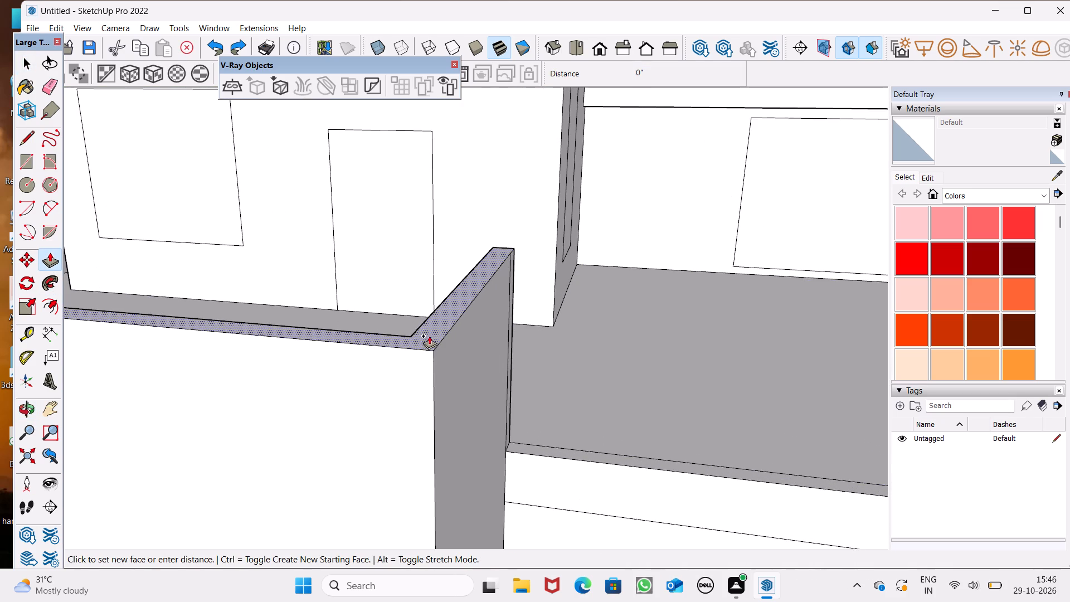
{"action": "left_click_drag", "start_coordinate": [429, 336], "coordinate": [435, 360]}
{"action": "key", "text": "5"}
{"action": "key", "text": "shift+quotedbl"}
{"action": "key", "text": "Return"}
{"action": "scroll", "coordinate": [421, 298], "scroll_direction": "down", "scroll_amount": 7}
{"action": "key", "text": "space"}
Examine the tall front wall, the low front wall and the side wall from several angles.
{"action": "middle_click_drag", "start_coordinate": [455, 359], "coordinate": [492, 344]}
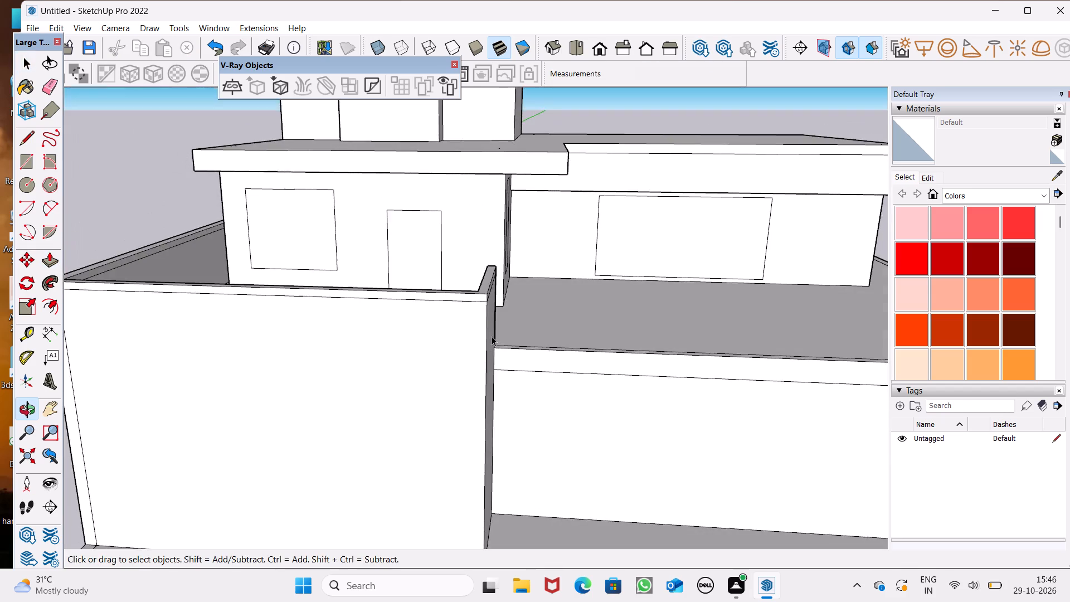
{"action": "scroll", "coordinate": [427, 301], "scroll_direction": "down", "scroll_amount": 2}
{"action": "middle_click_drag", "start_coordinate": [577, 315], "coordinate": [508, 307]}
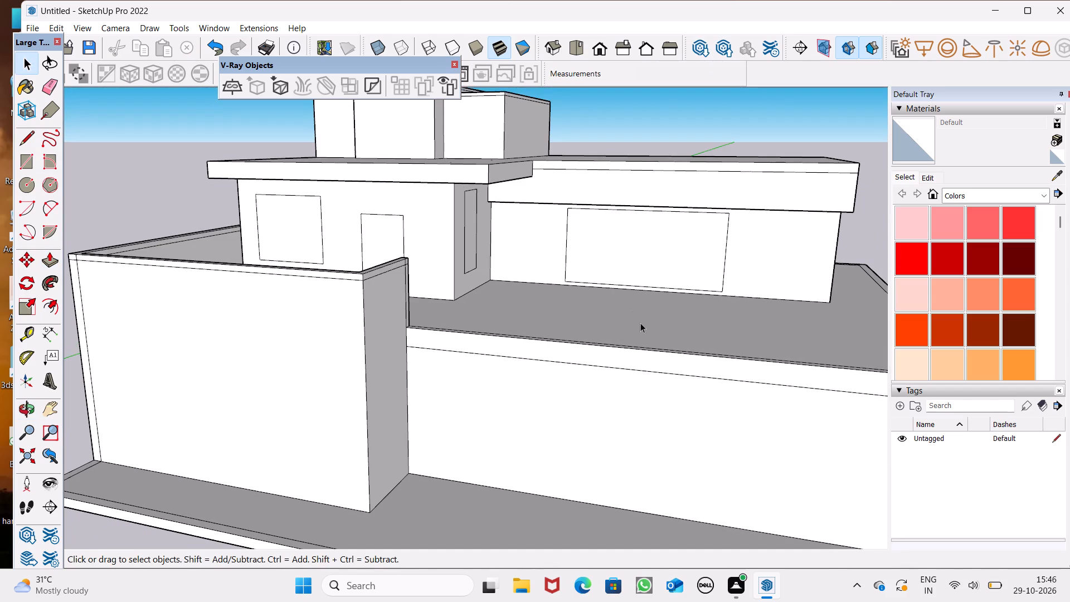
{"action": "scroll", "coordinate": [491, 336], "scroll_direction": "down", "scroll_amount": 6}
{"action": "scroll", "coordinate": [439, 355], "scroll_direction": "down", "scroll_amount": 1}
{"action": "middle_click_drag", "start_coordinate": [484, 392], "coordinate": [408, 398]}
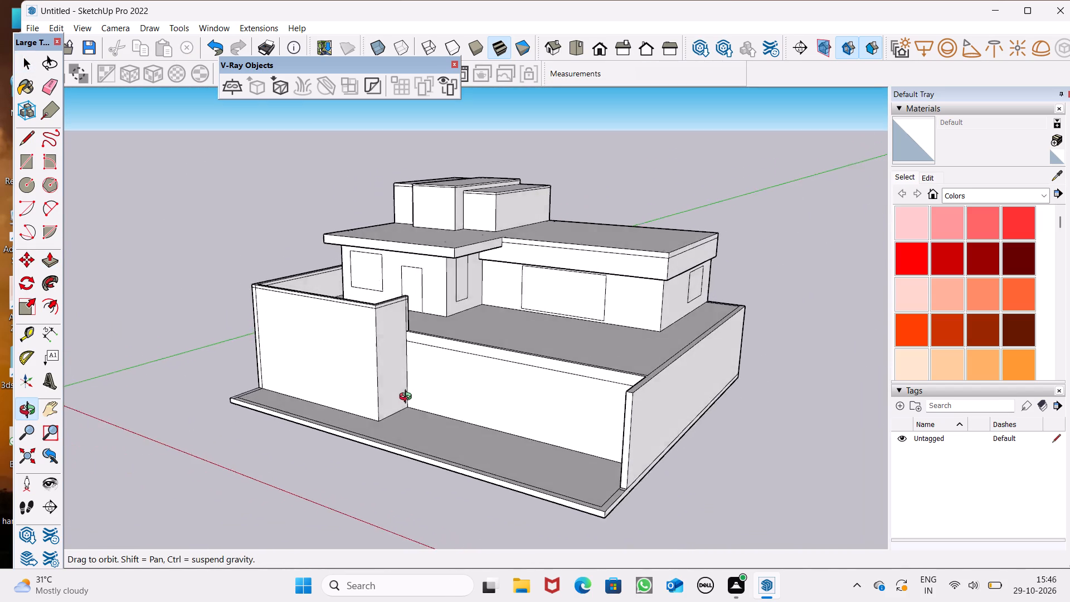
{"action": "middle_click_drag", "start_coordinate": [408, 398], "coordinate": [444, 417]}
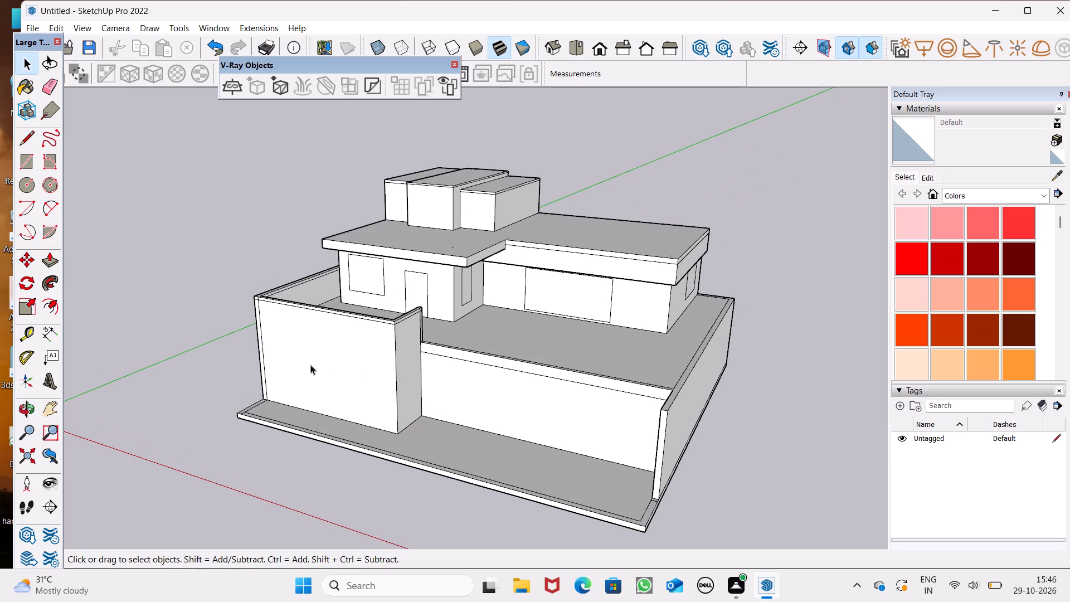
{"action": "middle_click_drag", "start_coordinate": [536, 436], "coordinate": [457, 410]}
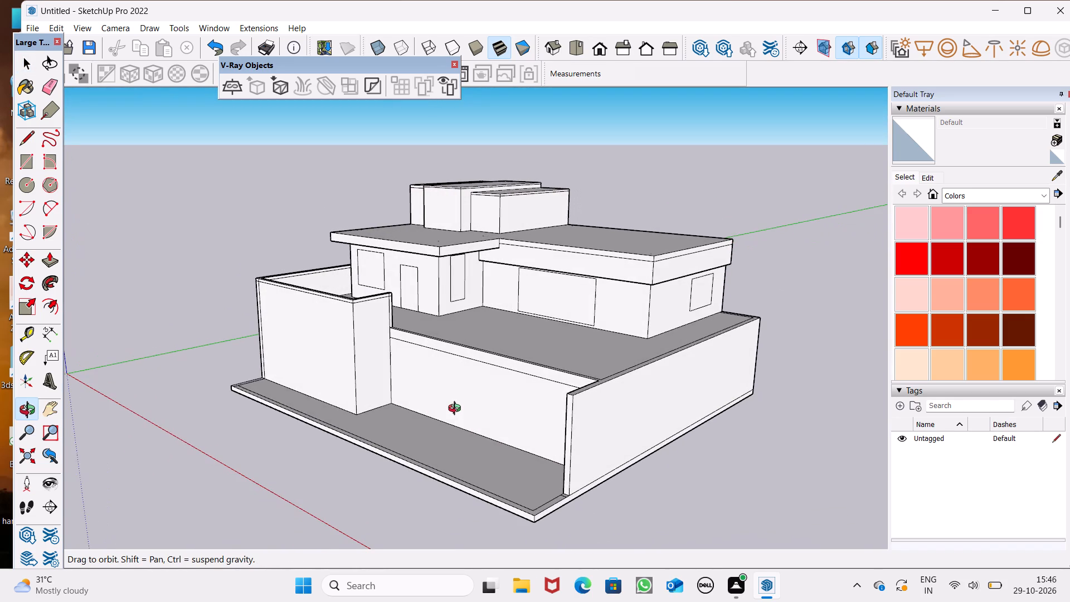
{"action": "middle_click_drag", "start_coordinate": [457, 410], "coordinate": [481, 386]}
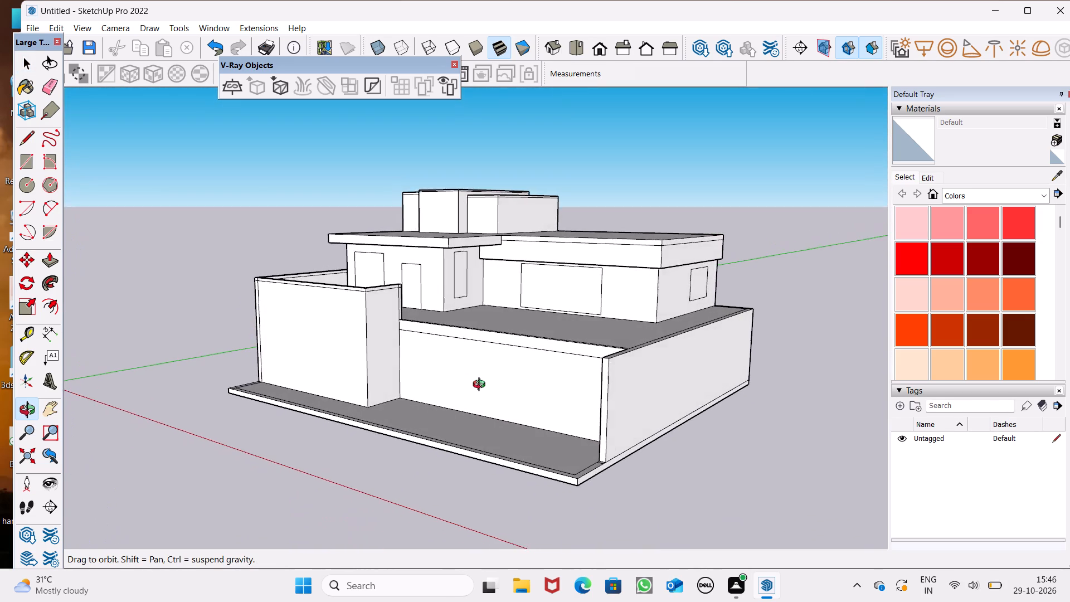
{"action": "middle_click_drag", "start_coordinate": [481, 386], "coordinate": [568, 382]}
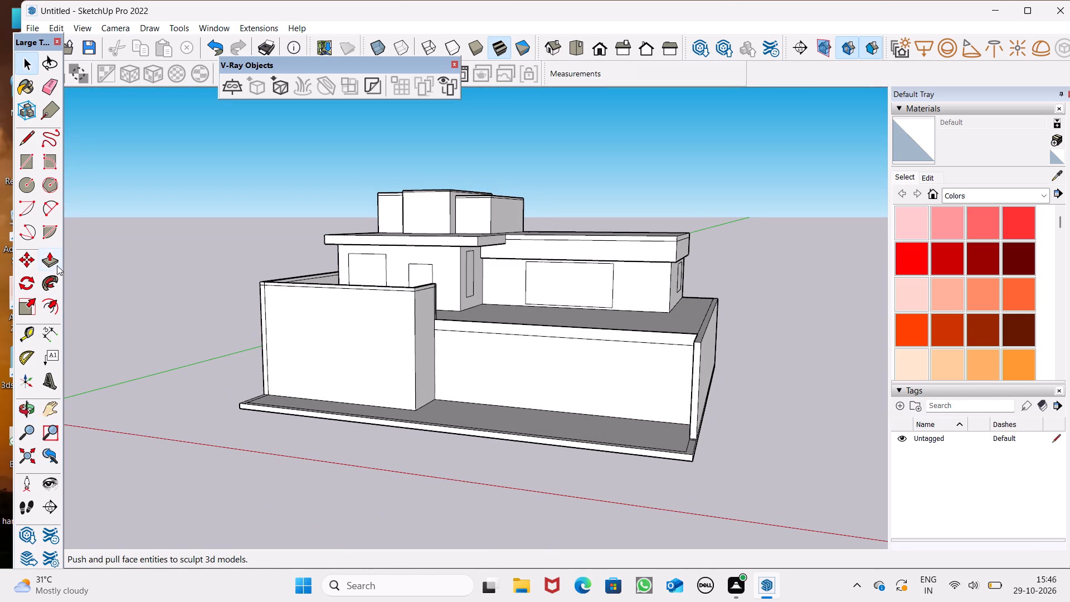
Push the shared top face of the low front wall and adjoining side wall down 1' 5" along the terrace slab.
{"action": "left_click", "coordinate": [57, 265]}
{"action": "middle_click_drag", "start_coordinate": [430, 398], "coordinate": [394, 463]}
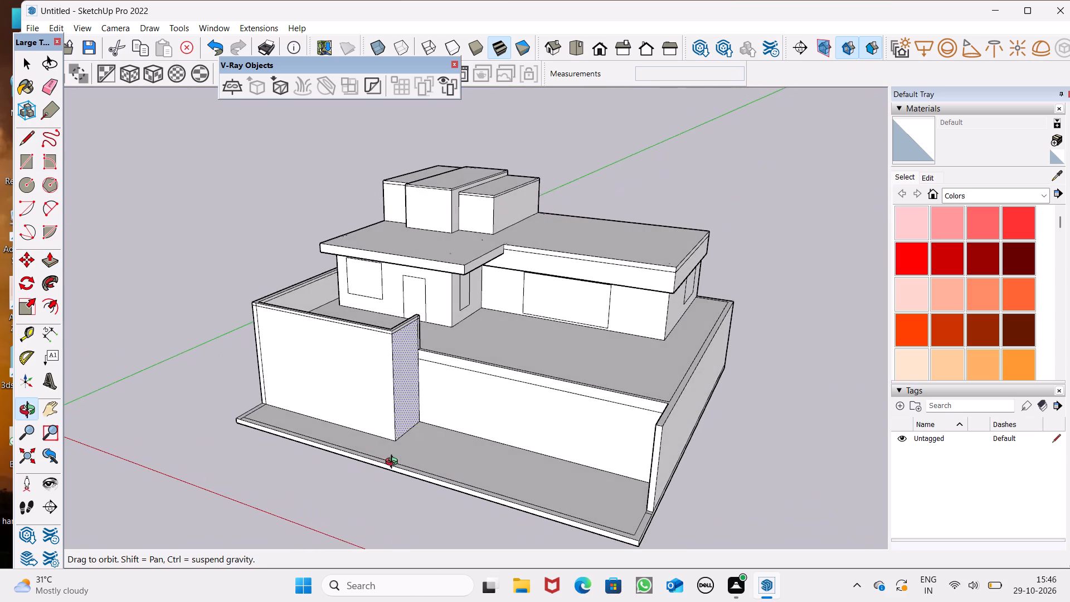
{"action": "middle_click_drag", "start_coordinate": [394, 463], "coordinate": [373, 450]}
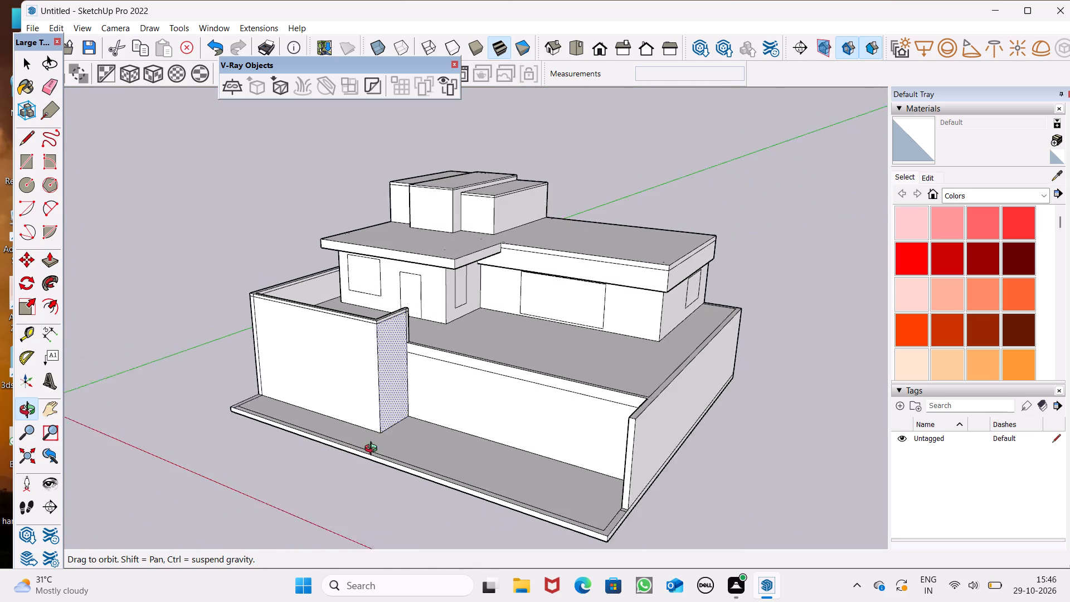
{"action": "middle_click_drag", "start_coordinate": [373, 450], "coordinate": [397, 445]}
{"action": "middle_click_drag", "start_coordinate": [658, 421], "coordinate": [751, 454]}
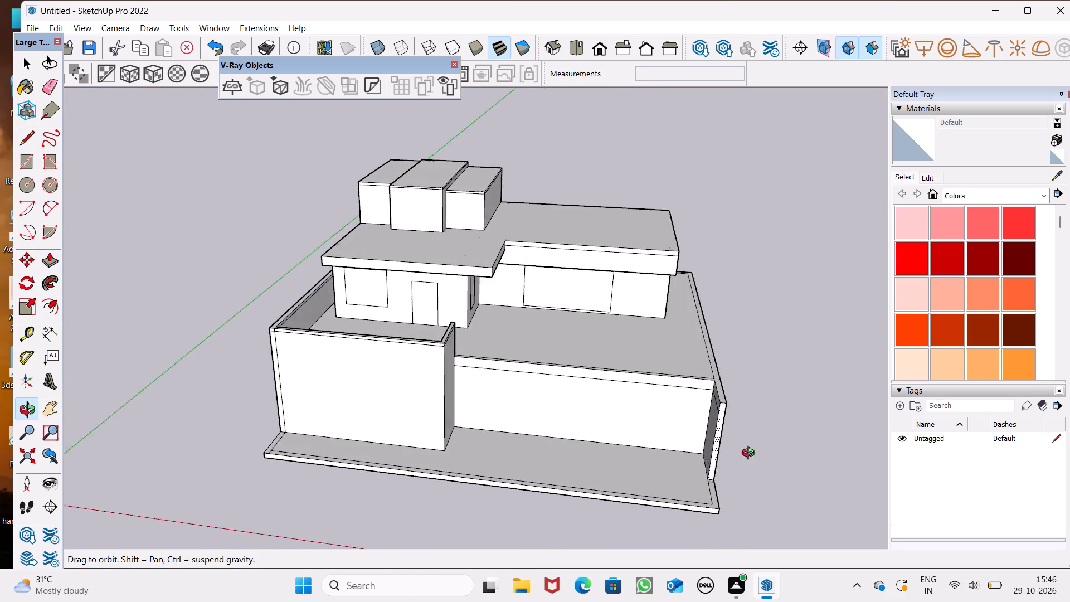
{"action": "middle_click_drag", "start_coordinate": [751, 454], "coordinate": [764, 450]}
{"action": "scroll", "coordinate": [743, 375], "scroll_direction": "up", "scroll_amount": 6}
{"action": "left_click_drag", "start_coordinate": [713, 379], "coordinate": [693, 390]}
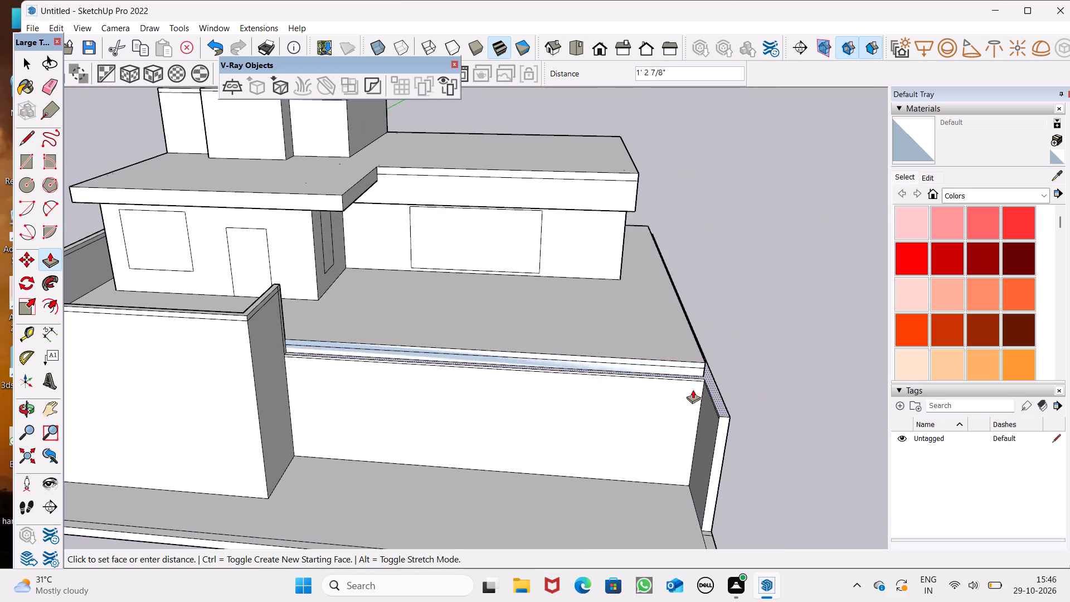
{"action": "left_click_drag", "start_coordinate": [693, 390], "coordinate": [689, 382]}
Push the projecting front end face of the side wall back about 5' 11 11/16" to the low front wall.
{"action": "middle_click_drag", "start_coordinate": [711, 402], "coordinate": [455, 382]}
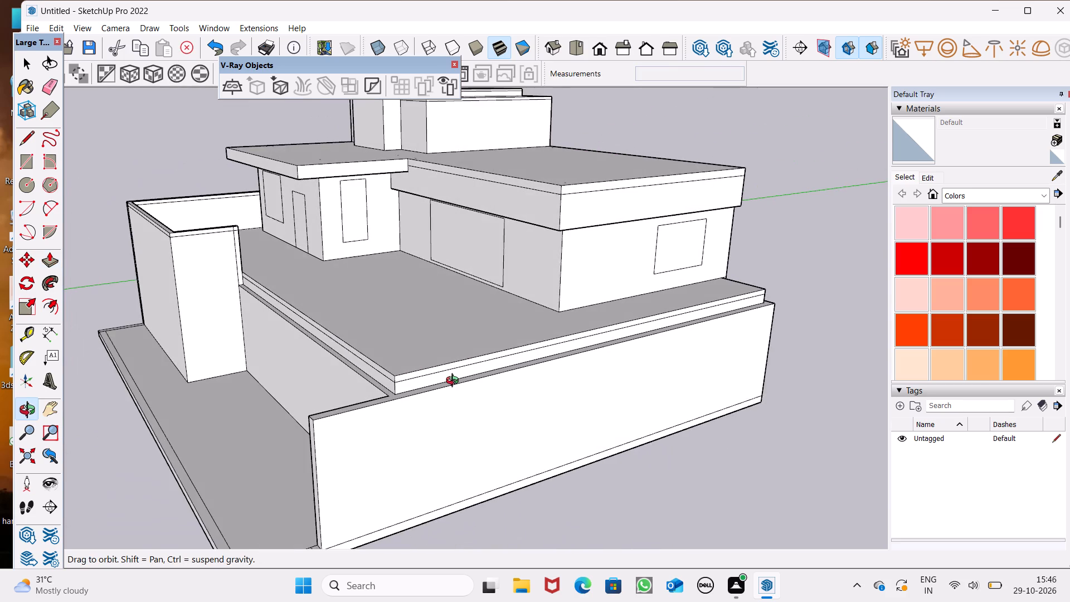
{"action": "middle_click_drag", "start_coordinate": [455, 382], "coordinate": [48, 397]}
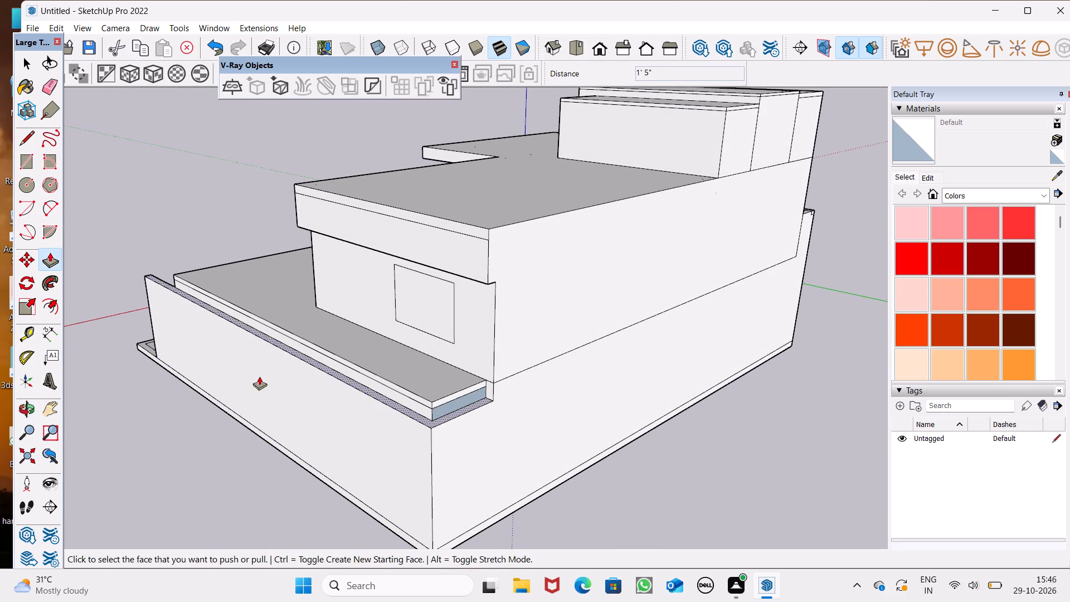
{"action": "scroll", "coordinate": [286, 343], "scroll_direction": "down", "scroll_amount": 4}
{"action": "middle_click_drag", "start_coordinate": [283, 342], "coordinate": [785, 372]}
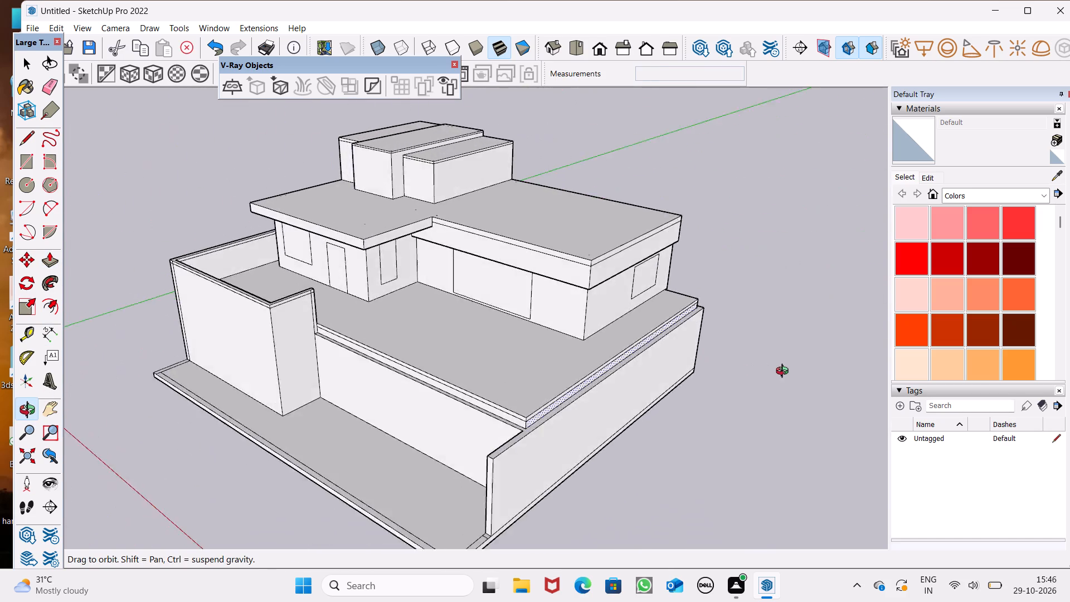
{"action": "middle_click_drag", "start_coordinate": [785, 372], "coordinate": [818, 366]}
{"action": "scroll", "coordinate": [561, 448], "scroll_direction": "down", "scroll_amount": 3}
{"action": "middle_click_drag", "start_coordinate": [529, 458], "coordinate": [580, 456]}
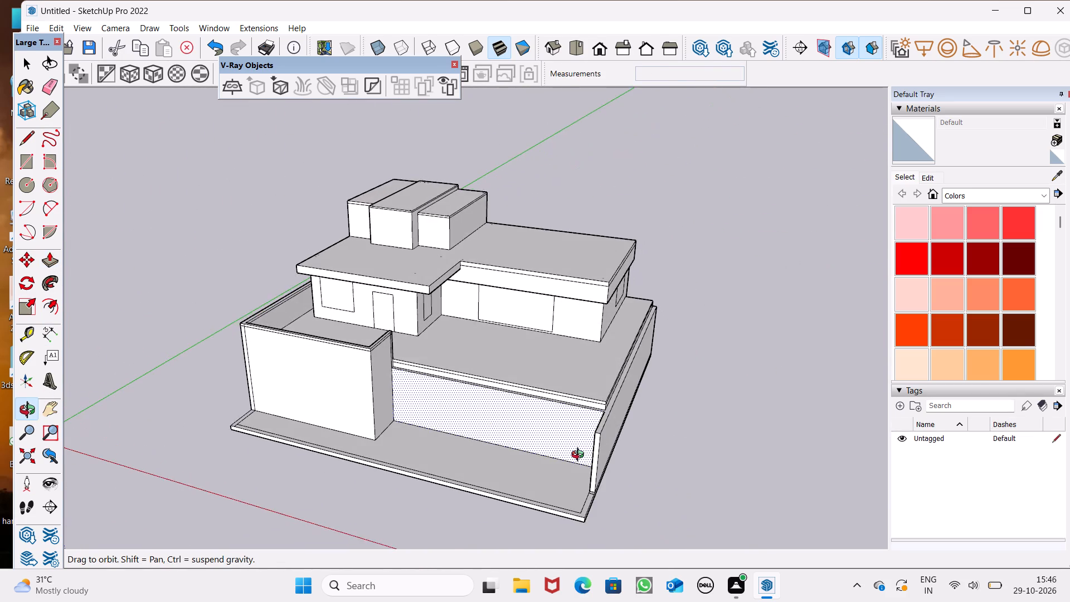
{"action": "middle_click_drag", "start_coordinate": [580, 456], "coordinate": [585, 441]}
{"action": "scroll", "coordinate": [604, 465], "scroll_direction": "up", "scroll_amount": 6}
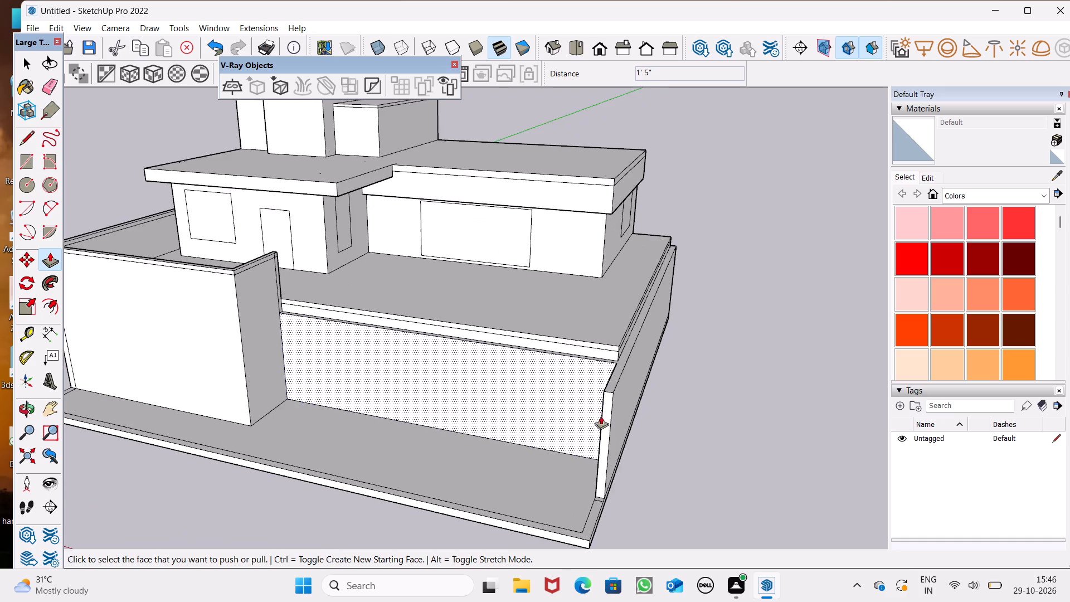
{"action": "left_click_drag", "start_coordinate": [612, 406], "coordinate": [614, 358]}
{"action": "middle_click_drag", "start_coordinate": [595, 383], "coordinate": [499, 313]}
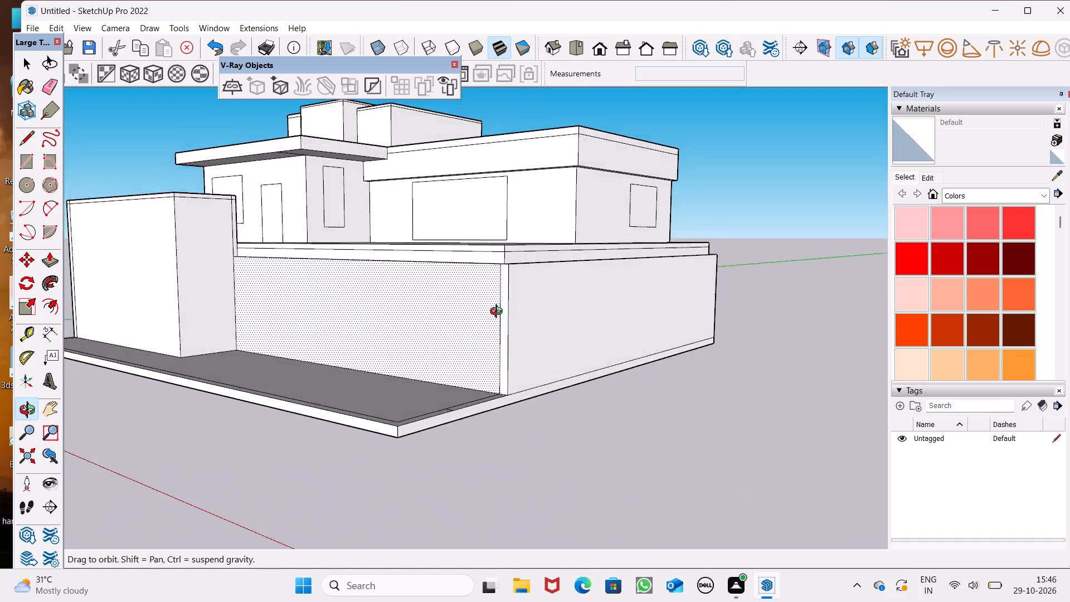
{"action": "middle_click_drag", "start_coordinate": [499, 313], "coordinate": [499, 363]}
{"action": "scroll", "coordinate": [499, 369], "scroll_direction": "up", "scroll_amount": 1}
{"action": "middle_click_drag", "start_coordinate": [495, 400], "coordinate": [492, 414]}
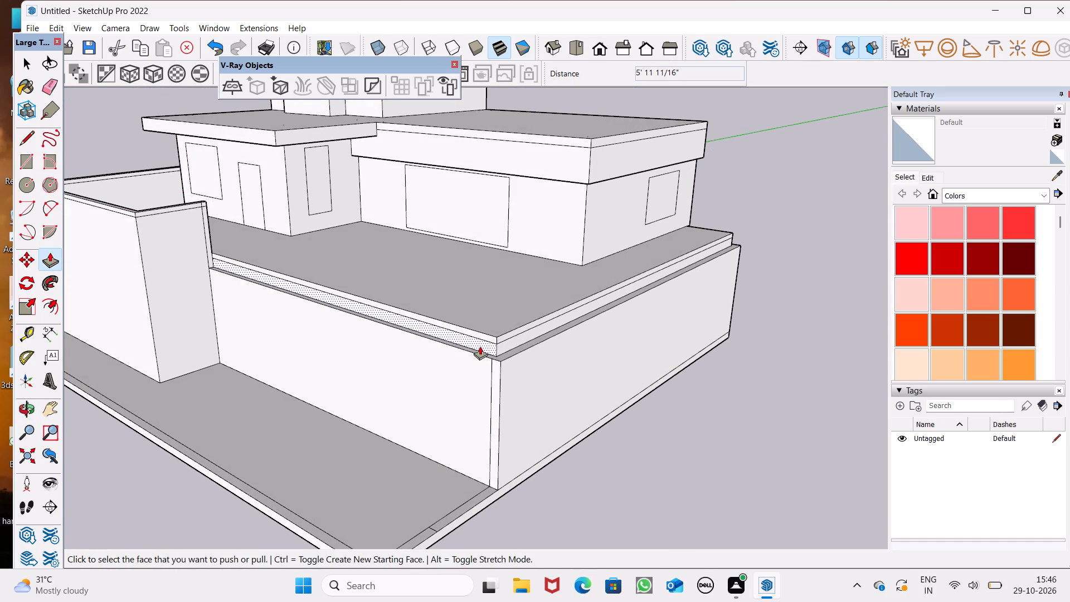
Pull the strips beneath the terrace slab's front and side edges out over the wall tops, the side one by 9".
{"action": "left_click_drag", "start_coordinate": [479, 345], "coordinate": [469, 362]}
{"action": "left_click_drag", "start_coordinate": [509, 343], "coordinate": [518, 352]}
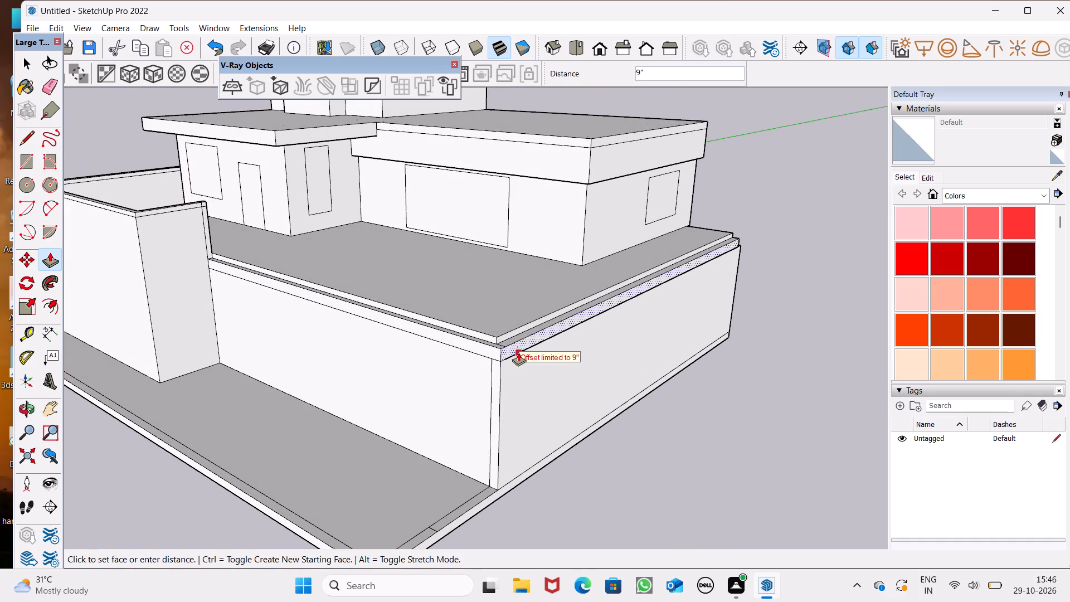
{"action": "left_click_drag", "start_coordinate": [518, 352], "coordinate": [518, 353]}
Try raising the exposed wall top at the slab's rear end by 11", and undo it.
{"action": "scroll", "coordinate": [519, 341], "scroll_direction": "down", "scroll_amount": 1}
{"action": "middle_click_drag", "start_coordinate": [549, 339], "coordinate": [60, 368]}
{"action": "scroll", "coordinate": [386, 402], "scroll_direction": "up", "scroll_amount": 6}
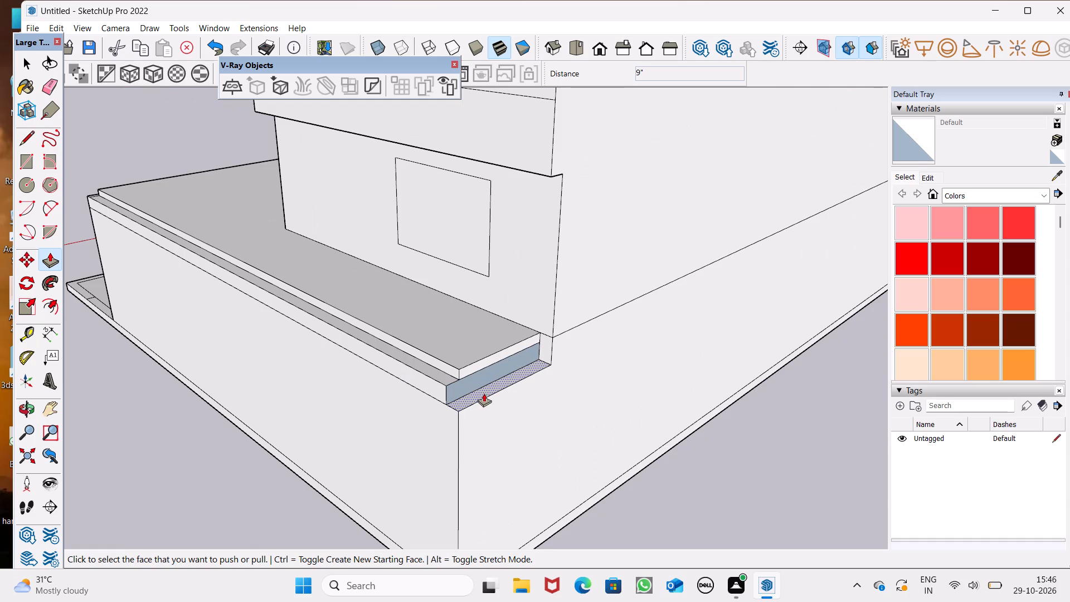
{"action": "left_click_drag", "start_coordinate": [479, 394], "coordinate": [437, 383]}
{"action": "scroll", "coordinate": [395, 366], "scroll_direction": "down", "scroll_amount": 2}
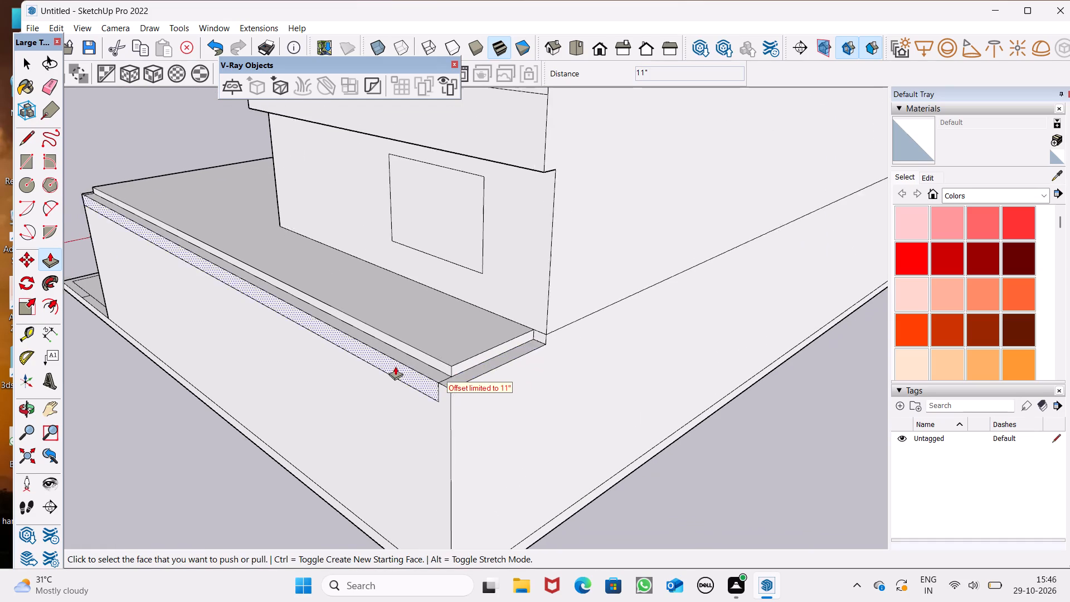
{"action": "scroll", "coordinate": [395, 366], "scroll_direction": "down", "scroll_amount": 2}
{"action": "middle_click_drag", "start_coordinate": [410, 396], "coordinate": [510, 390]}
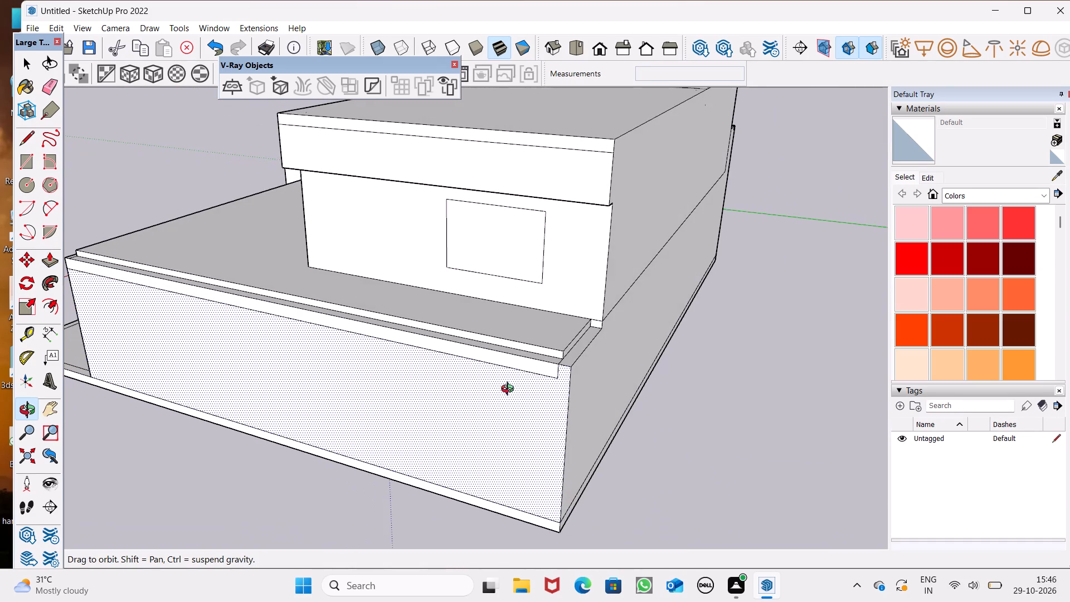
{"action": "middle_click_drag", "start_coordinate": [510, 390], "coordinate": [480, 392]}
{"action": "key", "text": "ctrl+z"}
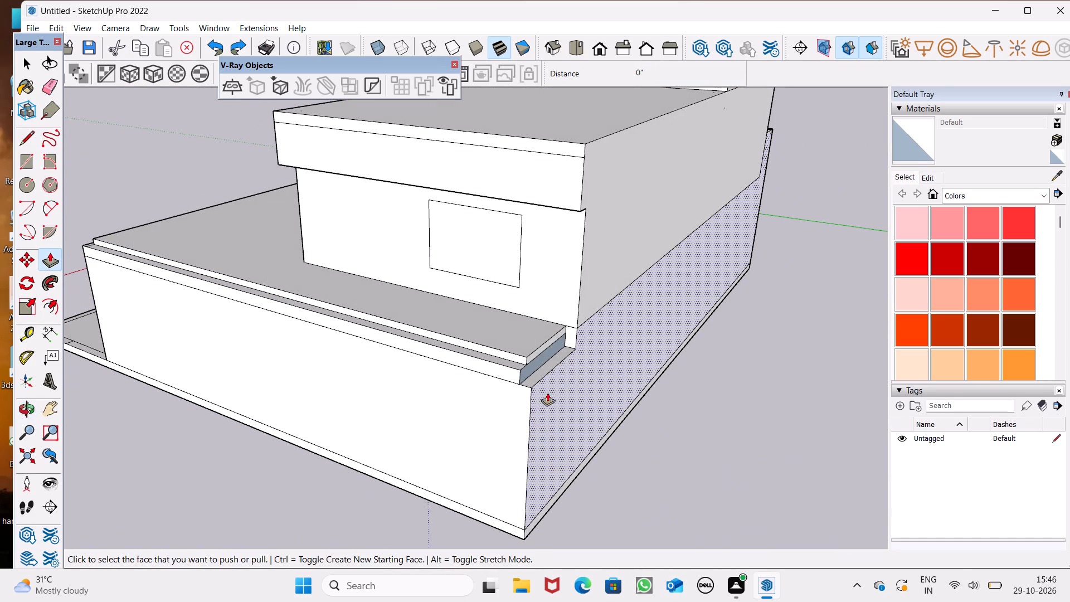
Push/Pull the strip beneath the slab's rear end outward 9" over the wall top.
{"action": "left_click_drag", "start_coordinate": [523, 374], "coordinate": [525, 389]}
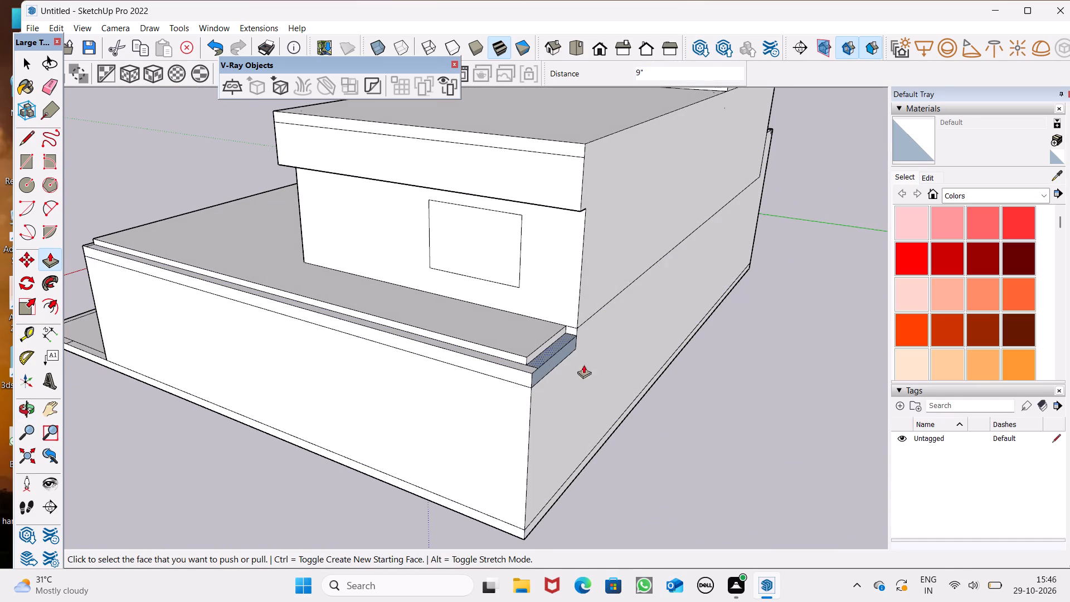
Paint the blue-grey reversed face at the slab's rear end with Color M00.
{"action": "scroll", "coordinate": [908, 312], "scroll_direction": "down", "scroll_amount": 14}
{"action": "scroll", "coordinate": [962, 314], "scroll_direction": "down", "scroll_amount": 6}
{"action": "scroll", "coordinate": [956, 308], "scroll_direction": "up", "scroll_amount": 2}
{"action": "left_click", "coordinate": [909, 293]}
{"action": "scroll", "coordinate": [909, 292], "scroll_direction": "up", "scroll_amount": 3}
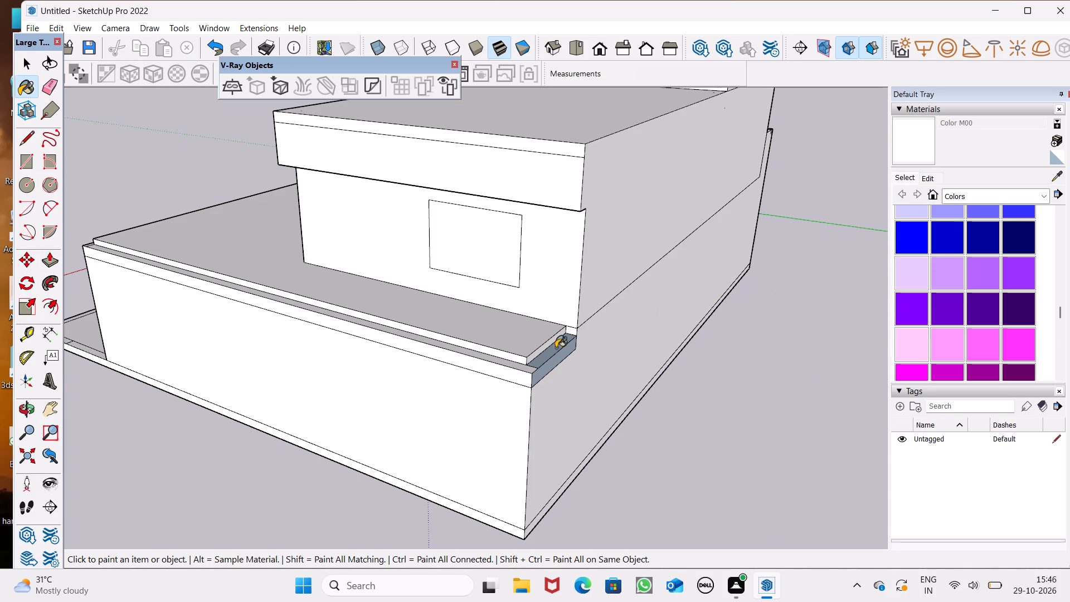
{"action": "scroll", "coordinate": [507, 376], "scroll_direction": "up", "scroll_amount": 5}
{"action": "left_click", "coordinate": [560, 351]}
{"action": "left_click", "coordinate": [560, 362]}
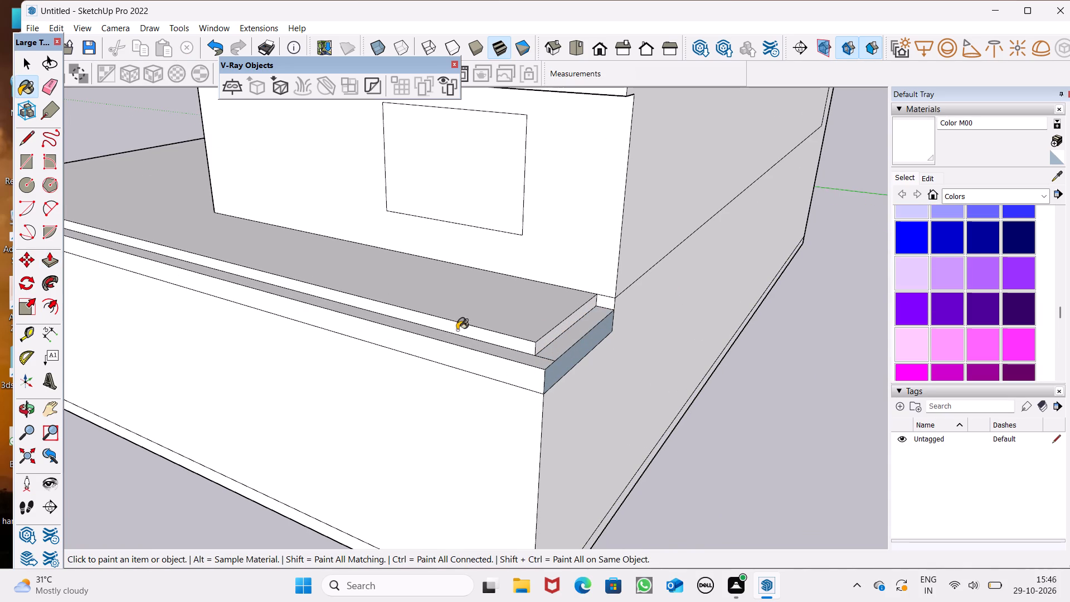
Erase the edge dividing the ledge around the slab at the rear corner.
{"action": "left_click", "coordinate": [50, 89]}
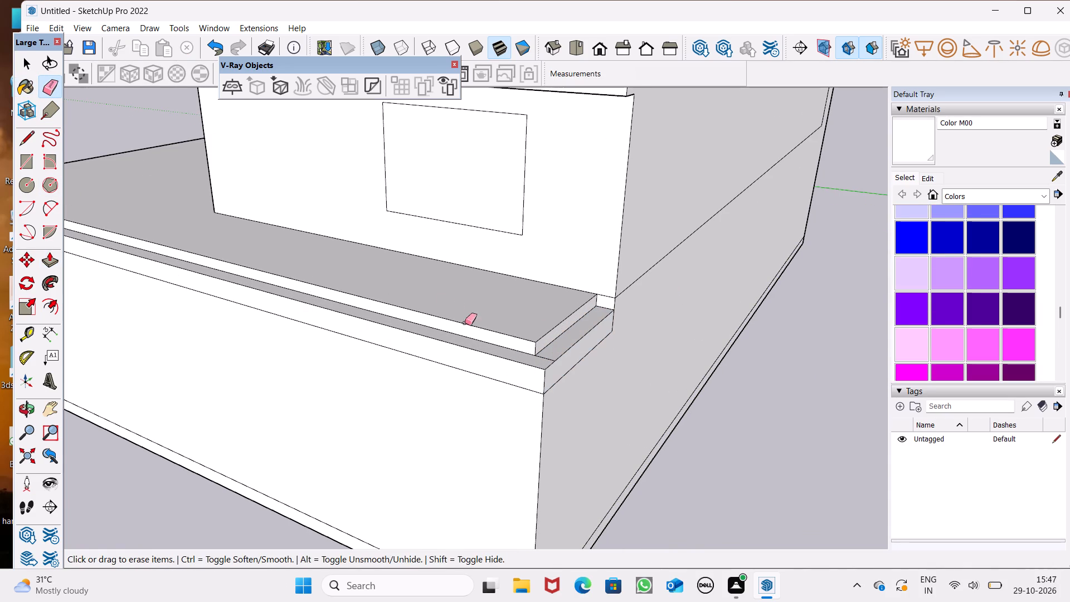
{"action": "scroll", "coordinate": [515, 333], "scroll_direction": "up", "scroll_amount": 5}
{"action": "left_click", "coordinate": [532, 376]}
{"action": "left_click_drag", "start_coordinate": [540, 360], "coordinate": [535, 368]}
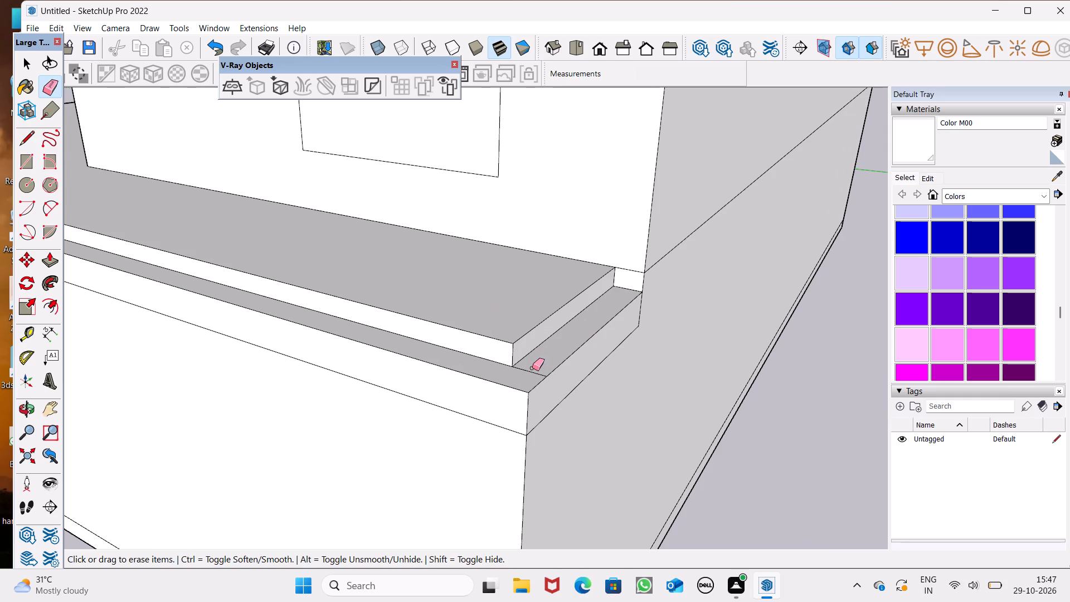
{"action": "left_click_drag", "start_coordinate": [532, 368], "coordinate": [532, 373]}
{"action": "scroll", "coordinate": [542, 296], "scroll_direction": "down", "scroll_amount": 6}
{"action": "scroll", "coordinate": [555, 318], "scroll_direction": "up", "scroll_amount": 1}
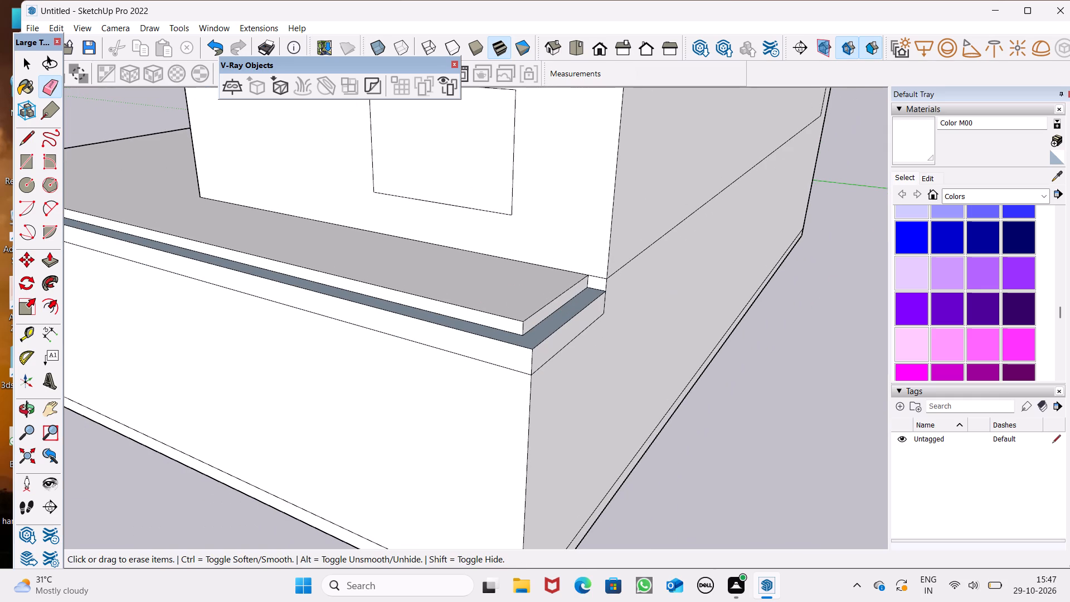
Paint the merged ledge face around the slab with Color M00.
{"action": "left_click", "coordinate": [926, 153]}
{"action": "scroll", "coordinate": [653, 285], "scroll_direction": "up", "scroll_amount": 5}
{"action": "left_click", "coordinate": [542, 319]}
{"action": "scroll", "coordinate": [640, 326], "scroll_direction": "down", "scroll_amount": 6}
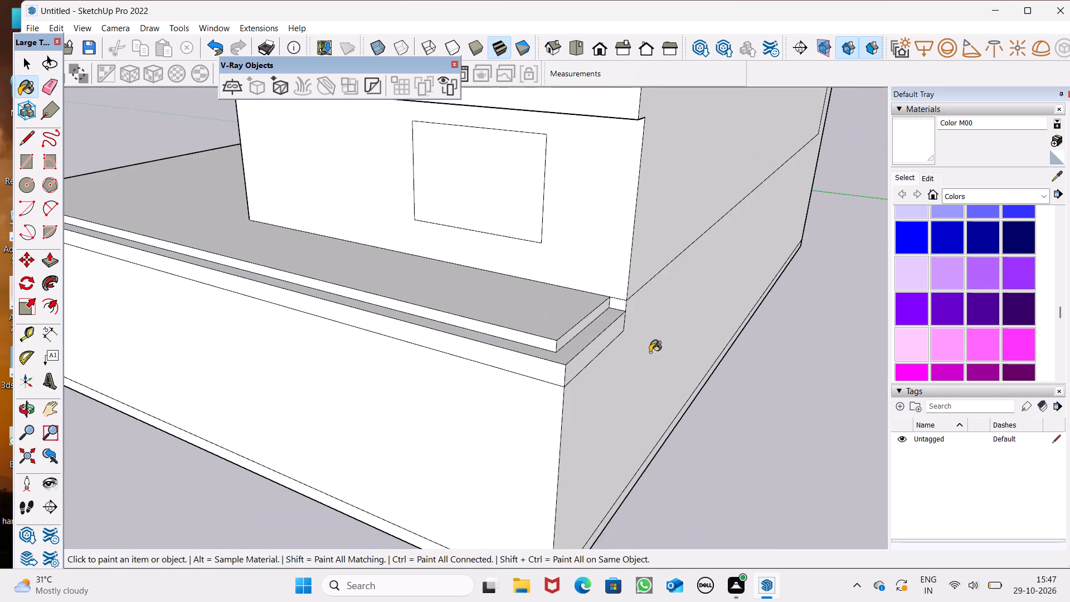
Erase the edge dividing the ledge at the slab's front corner beside the low front wall.
{"action": "scroll", "coordinate": [650, 352], "scroll_direction": "down", "scroll_amount": 7}
{"action": "middle_click_drag", "start_coordinate": [357, 353], "coordinate": [888, 474]}
{"action": "scroll", "coordinate": [640, 440], "scroll_direction": "up", "scroll_amount": 3}
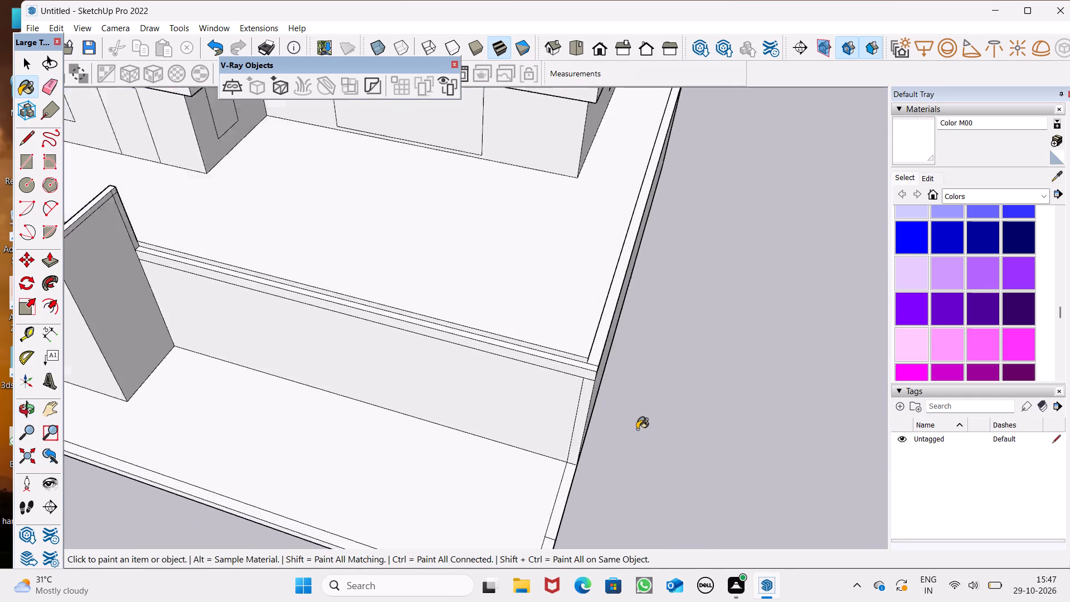
{"action": "scroll", "coordinate": [637, 429], "scroll_direction": "up", "scroll_amount": 5}
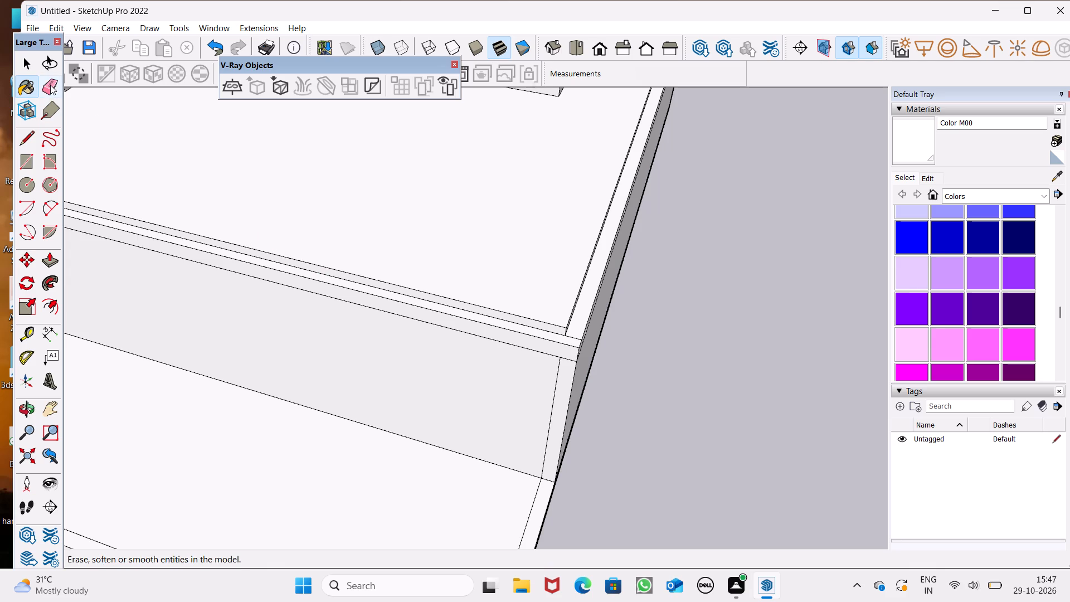
{"action": "left_click", "coordinate": [50, 84]}
{"action": "scroll", "coordinate": [595, 341], "scroll_direction": "up", "scroll_amount": 5}
{"action": "left_click_drag", "start_coordinate": [556, 336], "coordinate": [557, 326]}
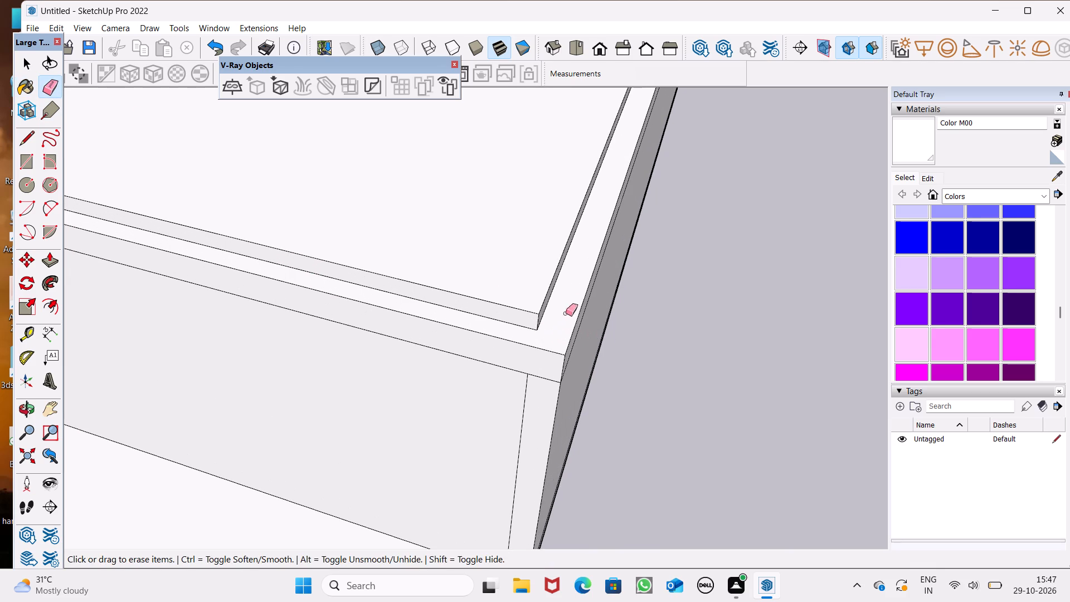
Pull the front edge face above the low front wall out 6' 5 11/16" to form a canopy level with the tall front wall.
{"action": "scroll", "coordinate": [638, 402], "scroll_direction": "down", "scroll_amount": 14}
{"action": "scroll", "coordinate": [618, 423], "scroll_direction": "up", "scroll_amount": 1}
{"action": "middle_click_drag", "start_coordinate": [618, 423], "coordinate": [599, 324]}
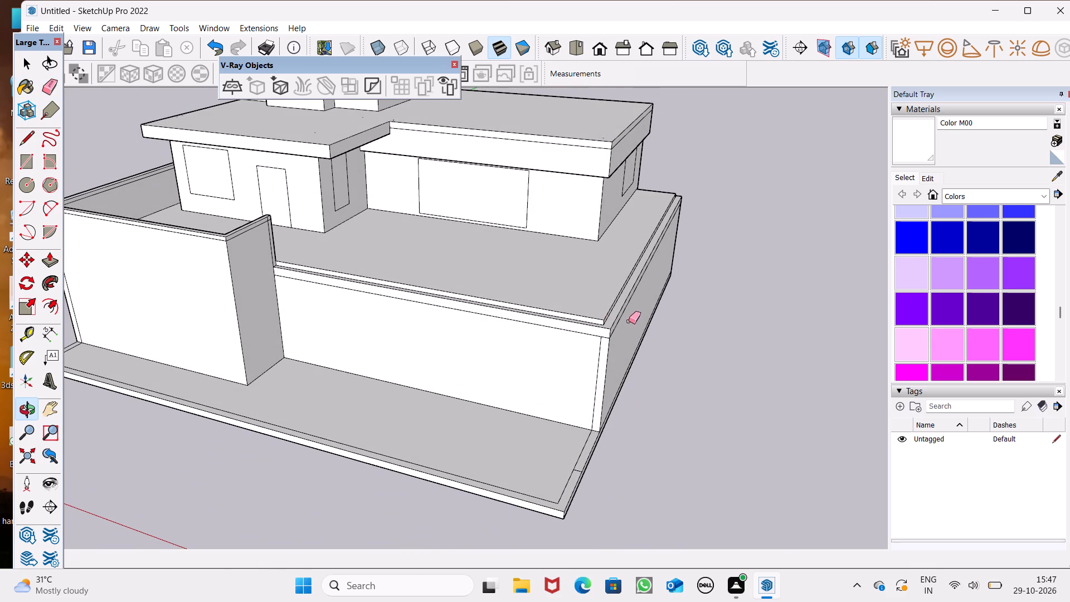
{"action": "scroll", "coordinate": [520, 272], "scroll_direction": "down", "scroll_amount": 3}
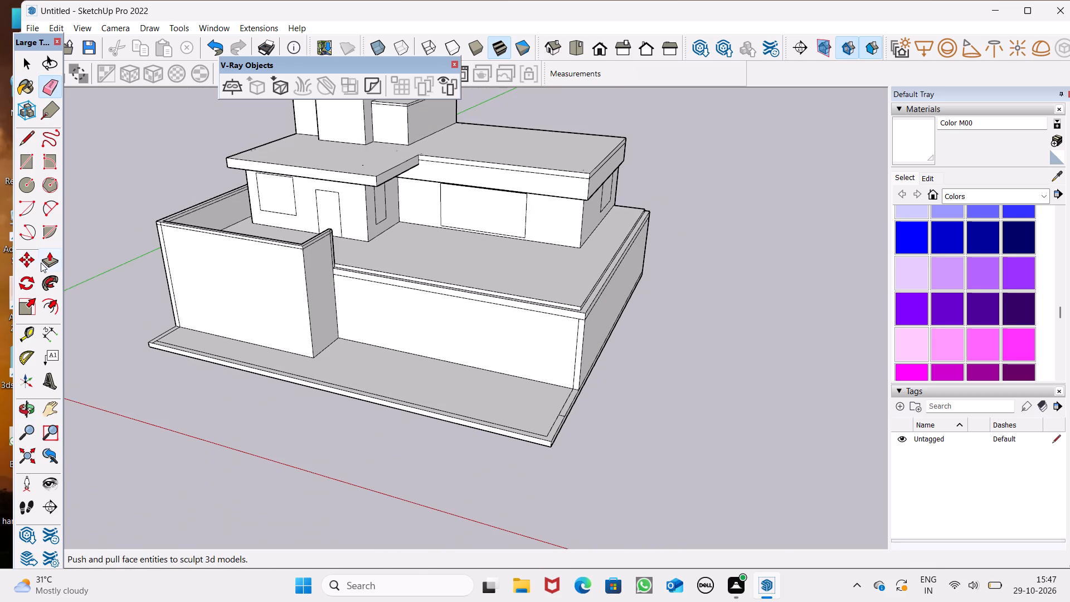
{"action": "left_click", "coordinate": [46, 260]}
{"action": "scroll", "coordinate": [399, 318], "scroll_direction": "down", "scroll_amount": 2}
{"action": "scroll", "coordinate": [368, 307], "scroll_direction": "up", "scroll_amount": 5}
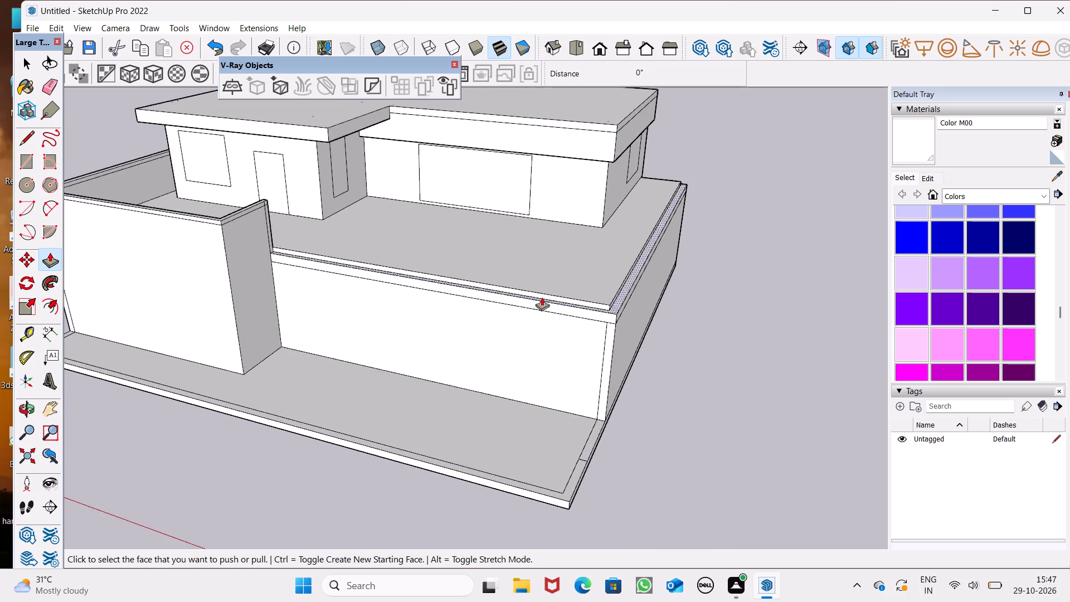
{"action": "scroll", "coordinate": [544, 300], "scroll_direction": "down", "scroll_amount": 5}
{"action": "middle_click_drag", "start_coordinate": [514, 301], "coordinate": [591, 332]}
{"action": "scroll", "coordinate": [526, 324], "scroll_direction": "up", "scroll_amount": 6}
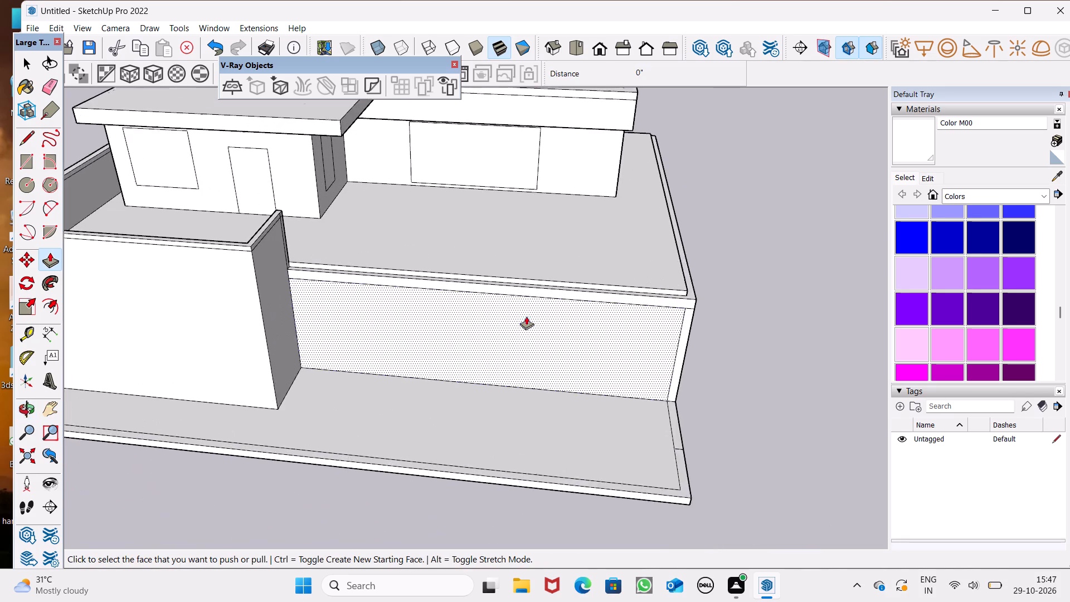
{"action": "left_click_drag", "start_coordinate": [307, 274], "coordinate": [214, 290]}
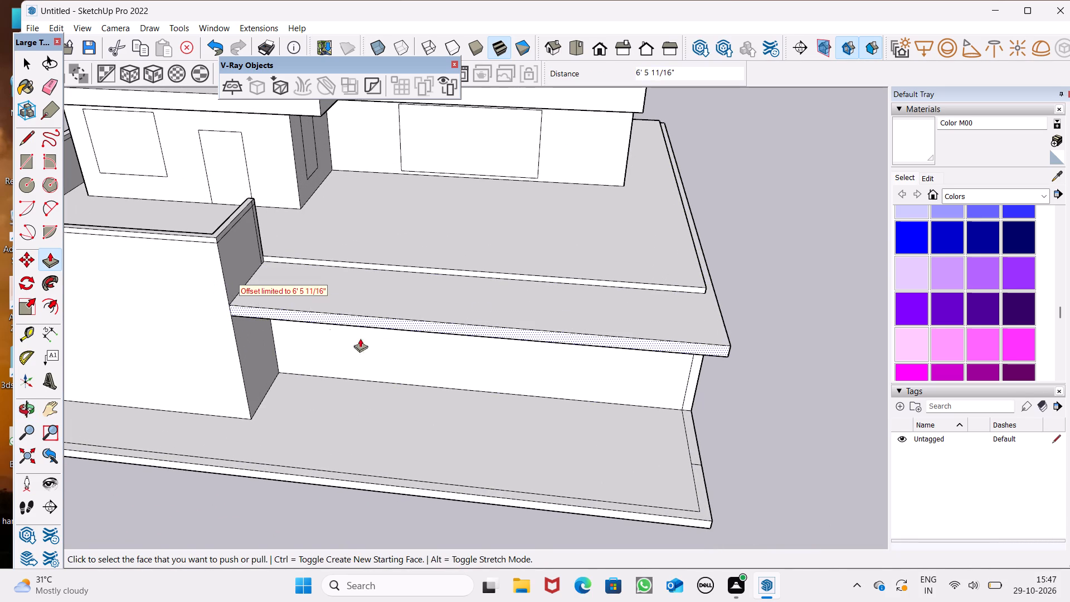
Raise the top face of the canopy and side ledge 6" to the level of the terrace slab.
{"action": "scroll", "coordinate": [621, 271], "scroll_direction": "down", "scroll_amount": 4}
{"action": "middle_click_drag", "start_coordinate": [582, 299], "coordinate": [632, 312]}
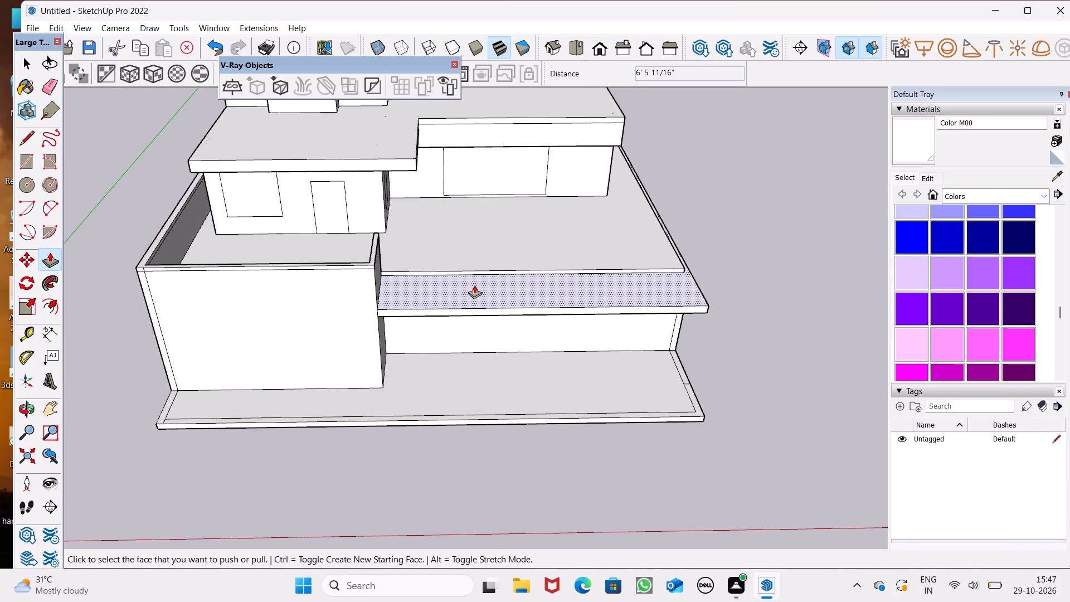
{"action": "middle_click_drag", "start_coordinate": [620, 286], "coordinate": [362, 222]}
{"action": "scroll", "coordinate": [321, 253], "scroll_direction": "up", "scroll_amount": 1}
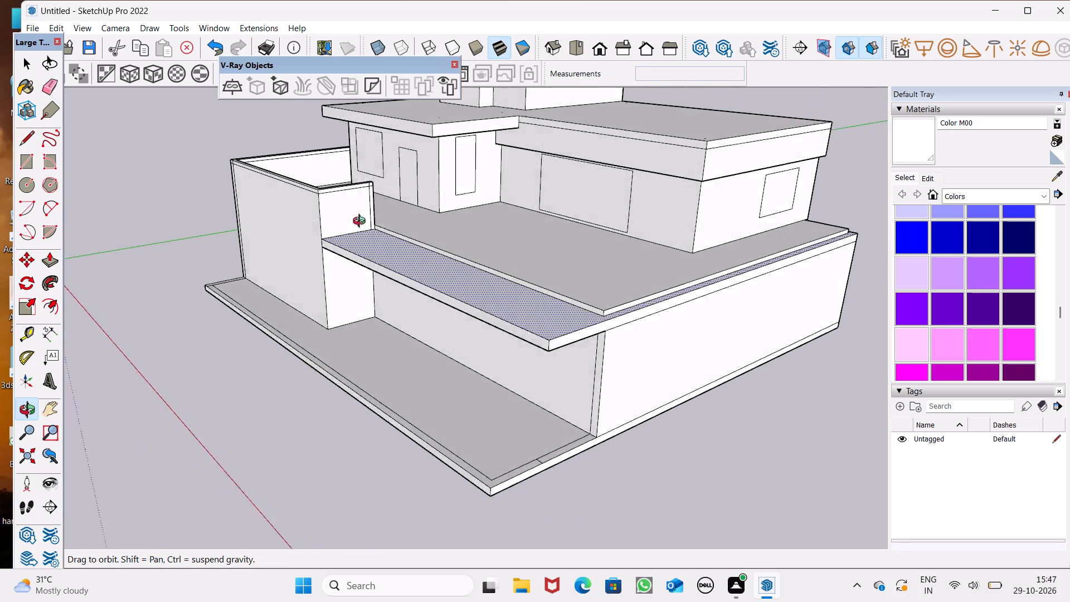
{"action": "middle_click_drag", "start_coordinate": [362, 222], "coordinate": [417, 232]}
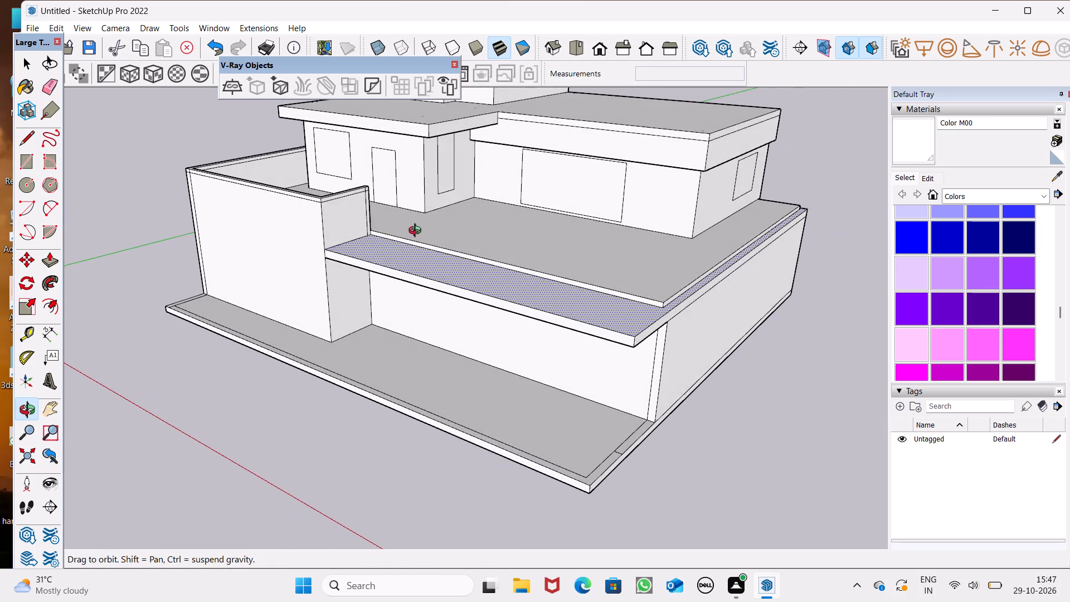
{"action": "middle_click_drag", "start_coordinate": [417, 232], "coordinate": [417, 249]}
{"action": "left_click_drag", "start_coordinate": [649, 325], "coordinate": [650, 315]}
Extend the canopy's front face another 1' 6 7/8" beyond the tall front wall.
{"action": "scroll", "coordinate": [590, 280], "scroll_direction": "down", "scroll_amount": 4}
{"action": "middle_click_drag", "start_coordinate": [613, 291], "coordinate": [632, 284]}
{"action": "middle_click_drag", "start_coordinate": [514, 285], "coordinate": [751, 295]}
{"action": "scroll", "coordinate": [529, 268], "scroll_direction": "up", "scroll_amount": 1}
{"action": "scroll", "coordinate": [510, 317], "scroll_direction": "up", "scroll_amount": 4}
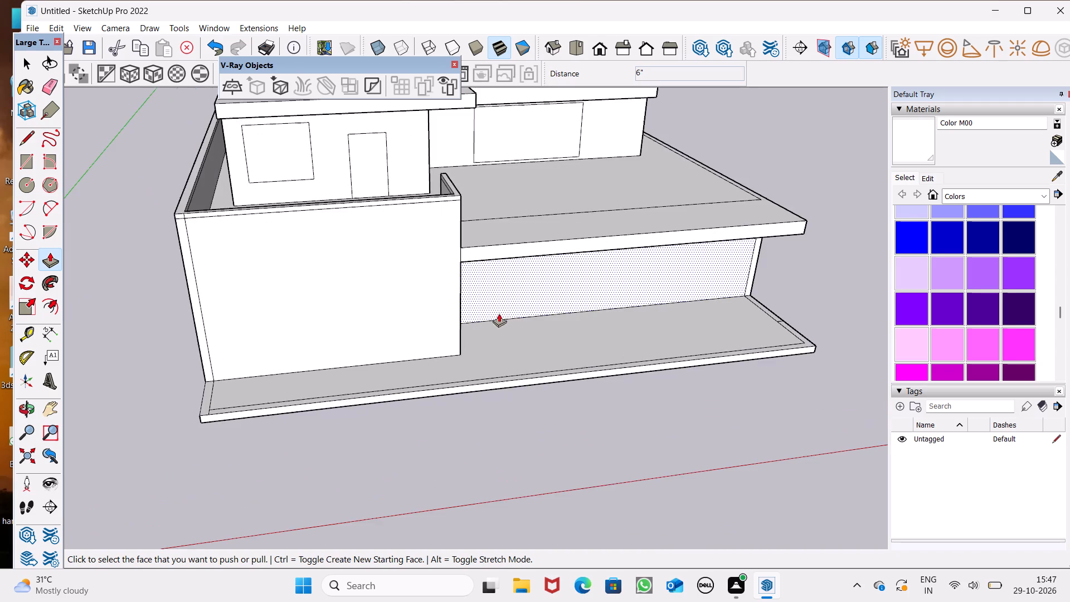
{"action": "scroll", "coordinate": [449, 258], "scroll_direction": "up", "scroll_amount": 11}
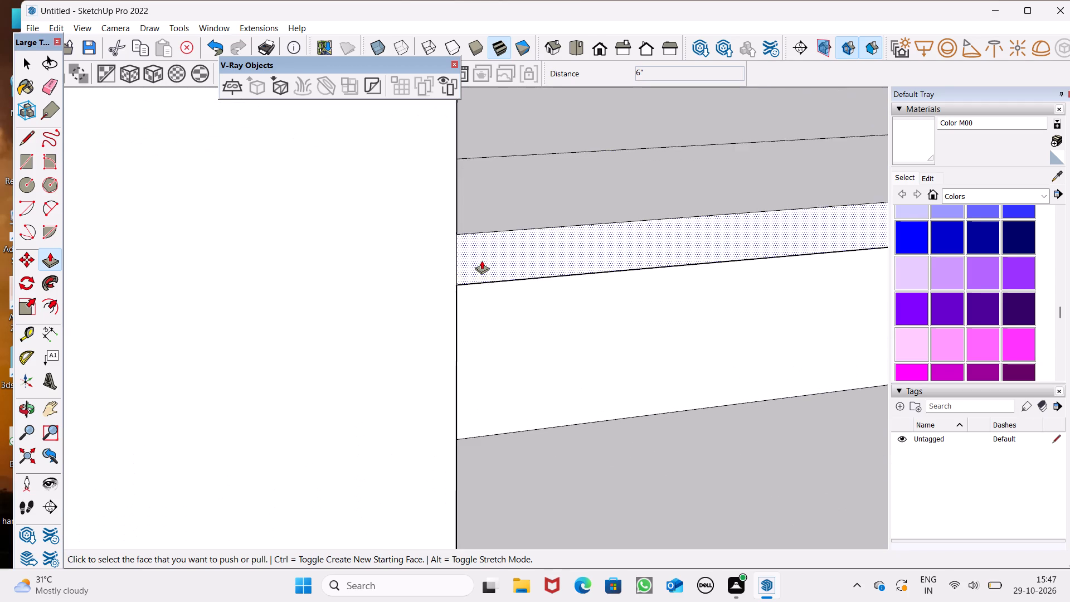
{"action": "scroll", "coordinate": [481, 260], "scroll_direction": "down", "scroll_amount": 3}
{"action": "middle_click_drag", "start_coordinate": [498, 286], "coordinate": [511, 319]}
{"action": "scroll", "coordinate": [483, 278], "scroll_direction": "down", "scroll_amount": 3}
{"action": "middle_click_drag", "start_coordinate": [503, 303], "coordinate": [510, 328]}
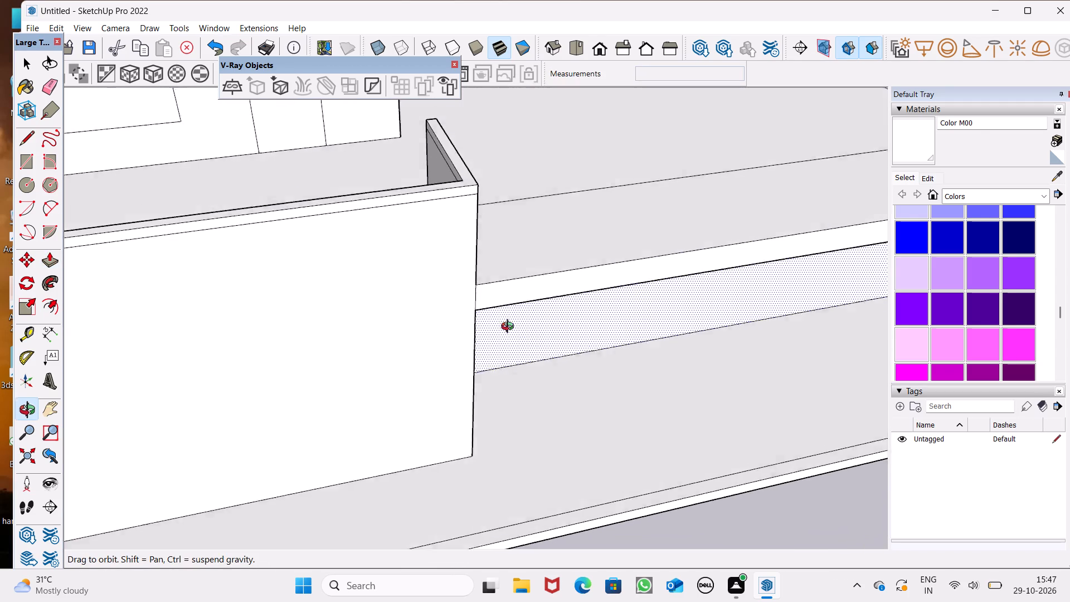
{"action": "middle_click_drag", "start_coordinate": [510, 328], "coordinate": [514, 337]}
{"action": "scroll", "coordinate": [512, 331], "scroll_direction": "up", "scroll_amount": 5}
{"action": "left_click_drag", "start_coordinate": [471, 289], "coordinate": [485, 311]}
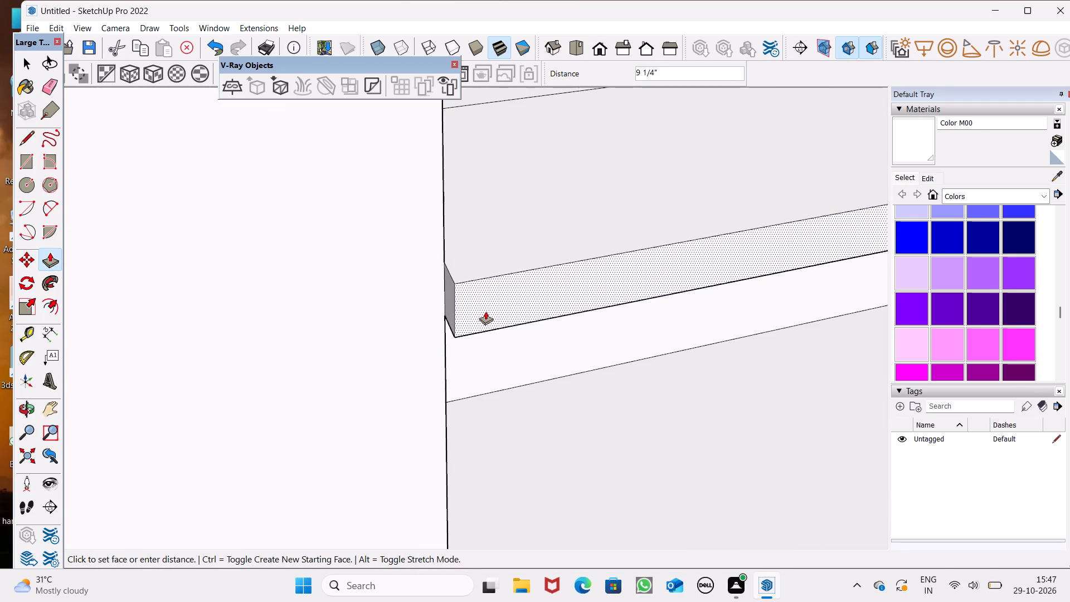
{"action": "left_click_drag", "start_coordinate": [485, 311], "coordinate": [464, 349]}
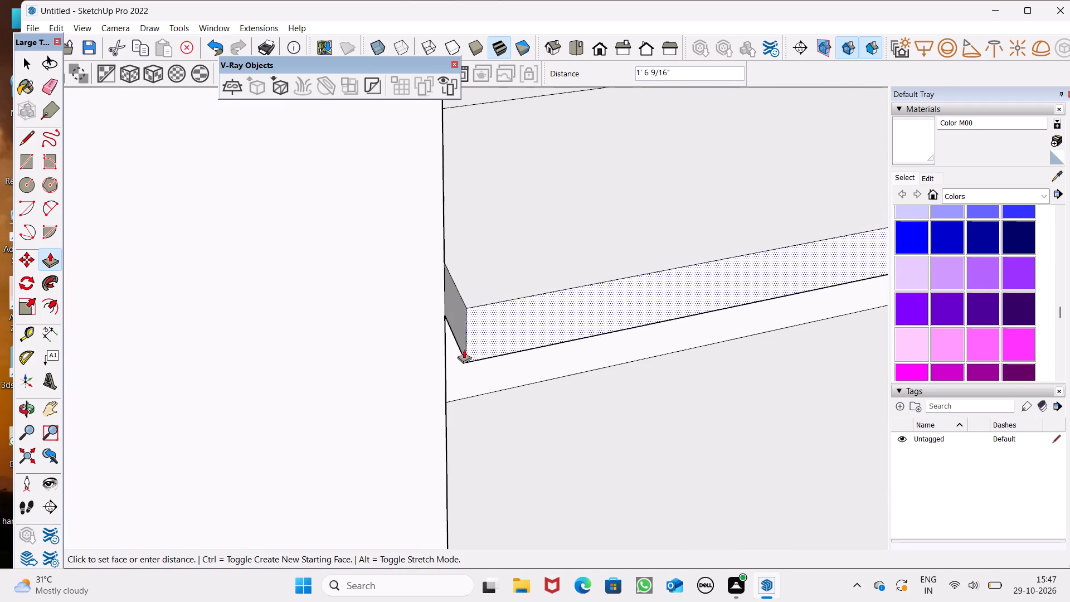
{"action": "left_click_drag", "start_coordinate": [464, 349], "coordinate": [463, 351]}
Examine the projecting canopy, its end beside the tall wall and its outer side from several angles.
{"action": "scroll", "coordinate": [439, 284], "scroll_direction": "down", "scroll_amount": 5}
{"action": "middle_click_drag", "start_coordinate": [473, 293], "coordinate": [532, 363]}
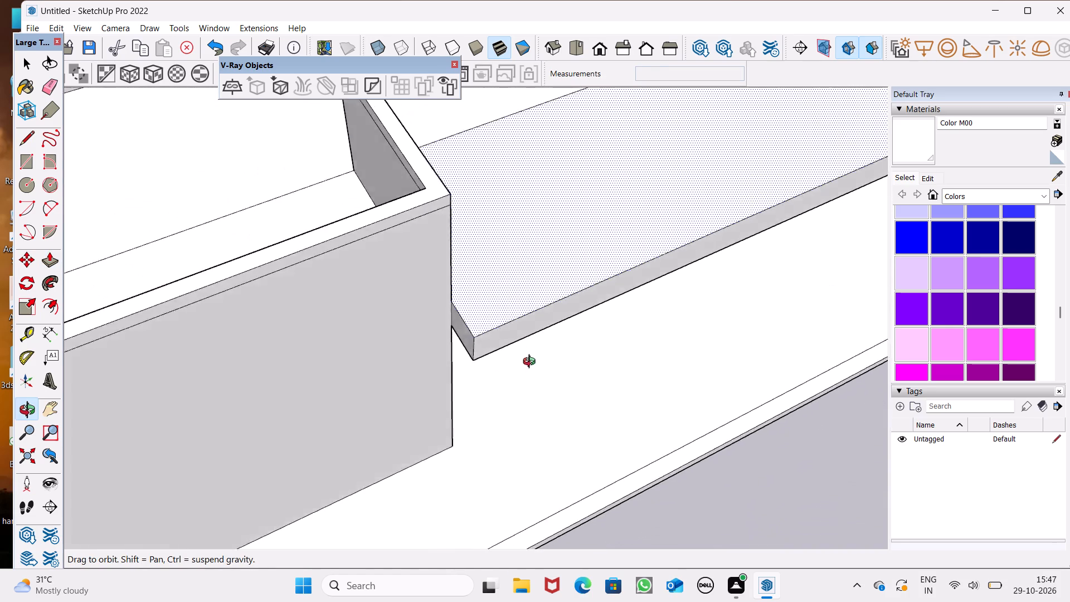
{"action": "middle_click_drag", "start_coordinate": [532, 363], "coordinate": [537, 344]}
{"action": "scroll", "coordinate": [397, 288], "scroll_direction": "down", "scroll_amount": 1}
{"action": "scroll", "coordinate": [323, 273], "scroll_direction": "down", "scroll_amount": 8}
{"action": "middle_click_drag", "start_coordinate": [429, 261], "coordinate": [620, 195]}
{"action": "scroll", "coordinate": [497, 290], "scroll_direction": "up", "scroll_amount": 4}
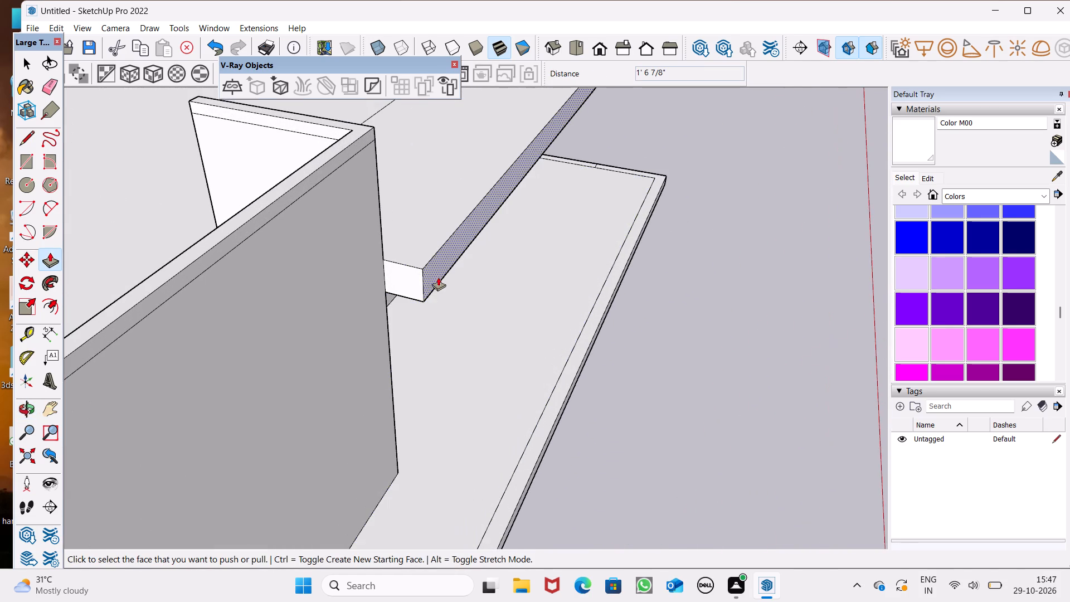
{"action": "scroll", "coordinate": [438, 276], "scroll_direction": "down", "scroll_amount": 6}
{"action": "middle_click_drag", "start_coordinate": [538, 294], "coordinate": [575, 162]}
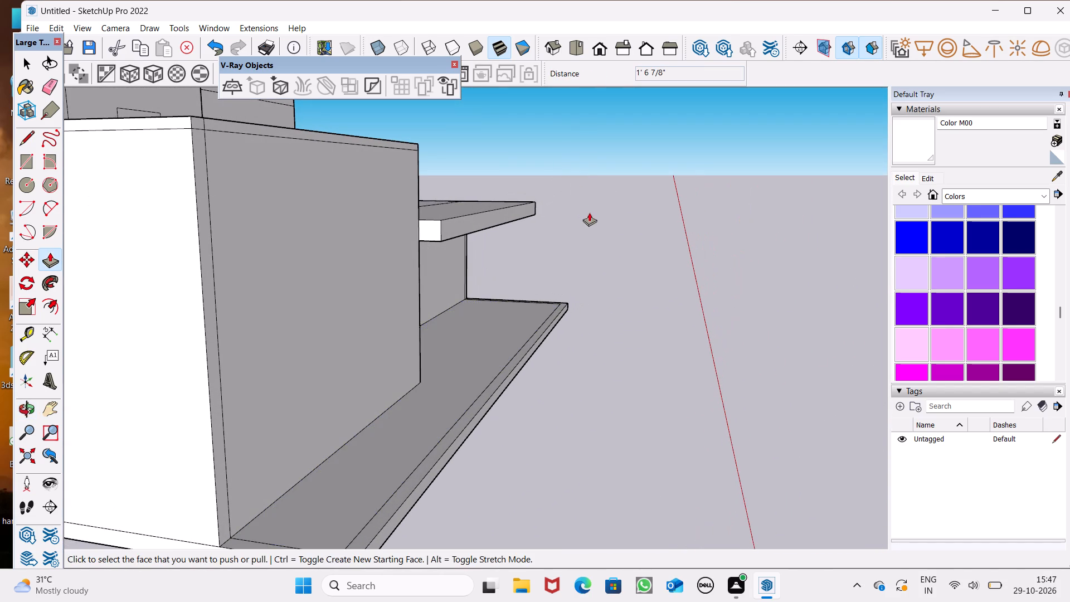
{"action": "scroll", "coordinate": [656, 246], "scroll_direction": "up", "scroll_amount": 1}
{"action": "middle_click_drag", "start_coordinate": [655, 247], "coordinate": [236, 213]}
{"action": "middle_click_drag", "start_coordinate": [590, 252], "coordinate": [481, 258]}
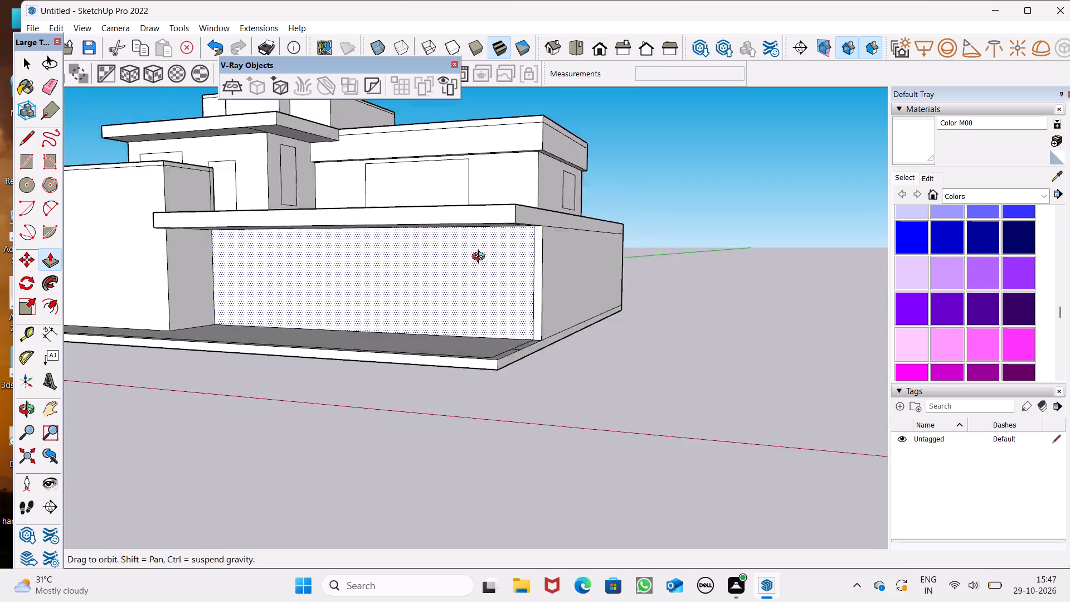
{"action": "middle_click_drag", "start_coordinate": [481, 258], "coordinate": [387, 265]}
{"action": "scroll", "coordinate": [387, 265], "scroll_direction": "up", "scroll_amount": 1}
{"action": "scroll", "coordinate": [543, 274], "scroll_direction": "down", "scroll_amount": 1}
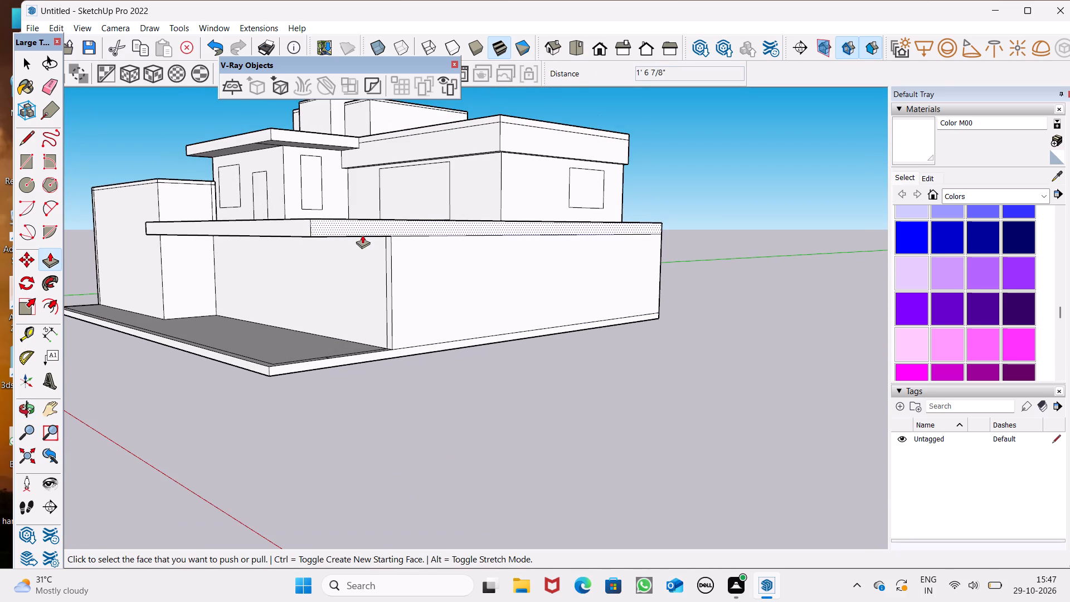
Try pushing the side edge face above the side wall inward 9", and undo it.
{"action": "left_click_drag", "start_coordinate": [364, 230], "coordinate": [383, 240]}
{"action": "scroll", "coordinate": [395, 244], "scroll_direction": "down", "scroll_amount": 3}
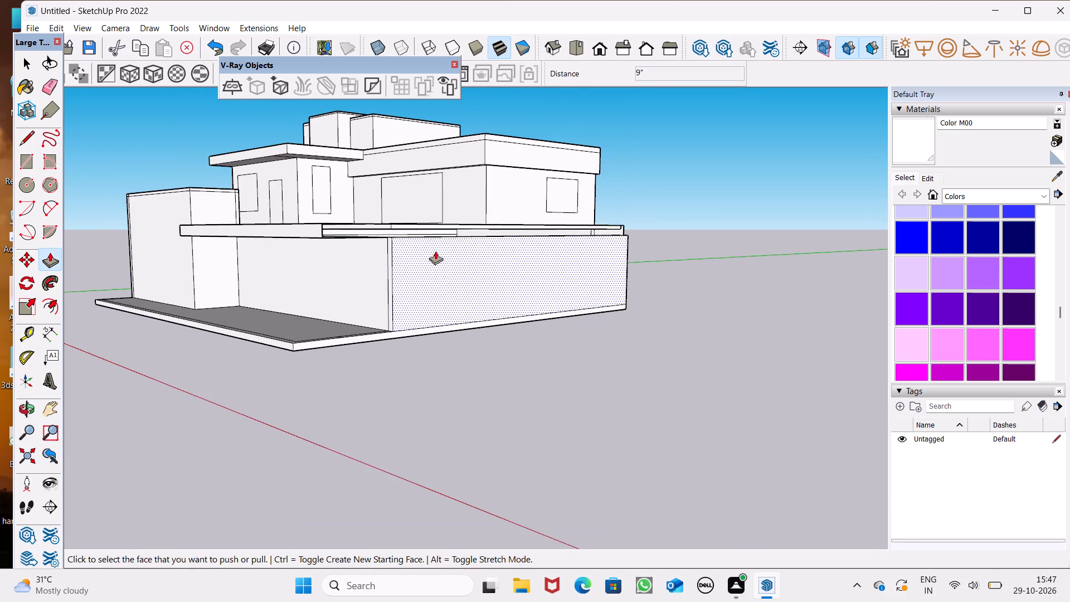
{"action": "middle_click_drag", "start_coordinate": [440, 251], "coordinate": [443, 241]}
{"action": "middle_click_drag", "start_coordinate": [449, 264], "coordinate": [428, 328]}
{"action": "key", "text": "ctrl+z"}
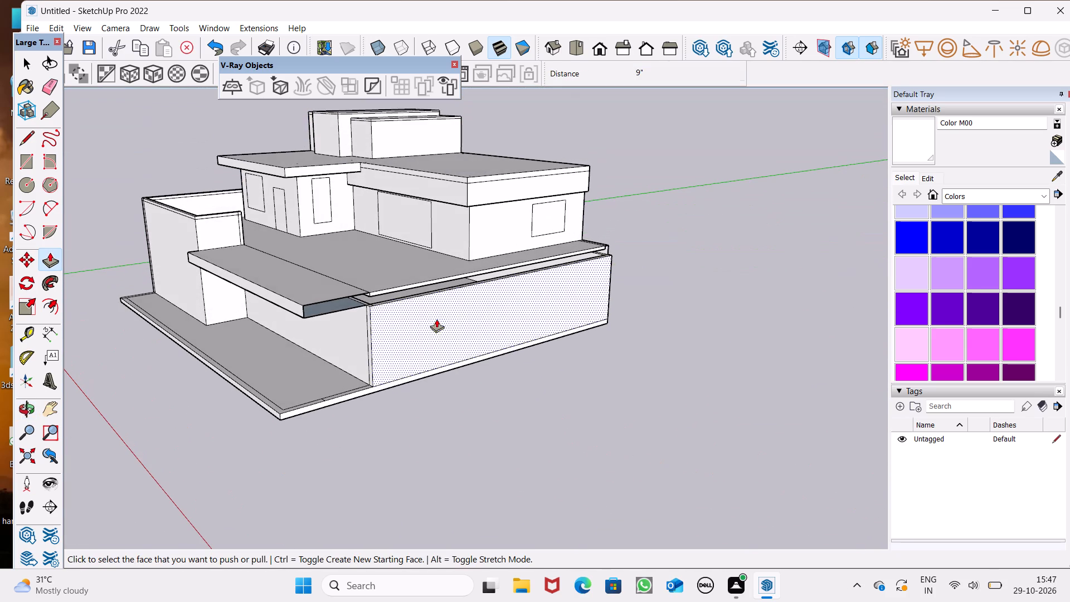
Pull the side end face of the canopy outward 4' 1 3/16" past the side wall.
{"action": "left_click_drag", "start_coordinate": [356, 304], "coordinate": [377, 309]}
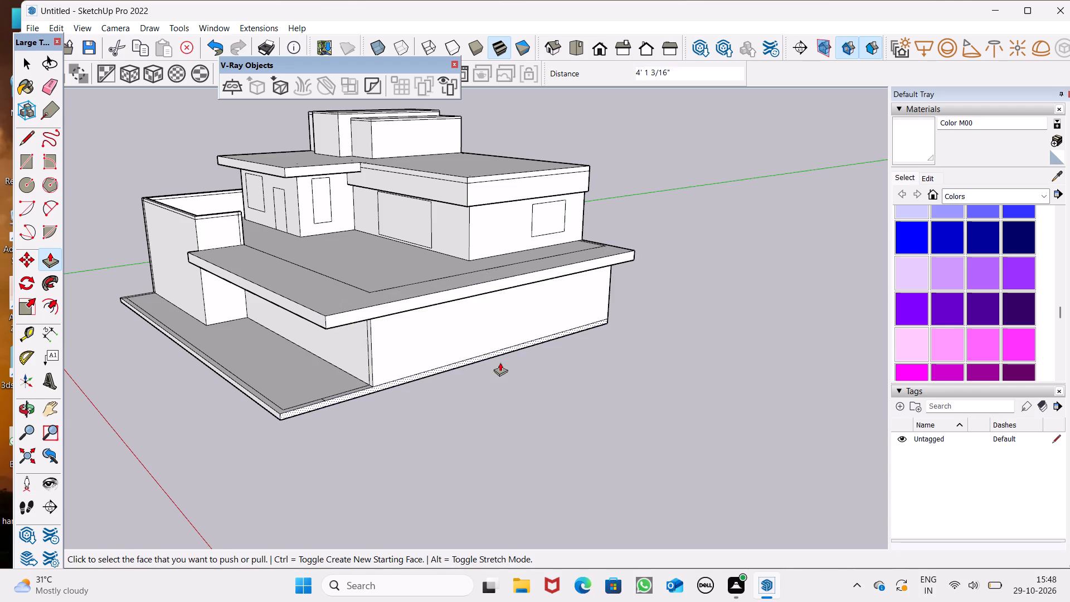
Push the outer edge face of the side overhang back inward 7 13/16".
{"action": "middle_click_drag", "start_coordinate": [504, 362], "coordinate": [550, 218]}
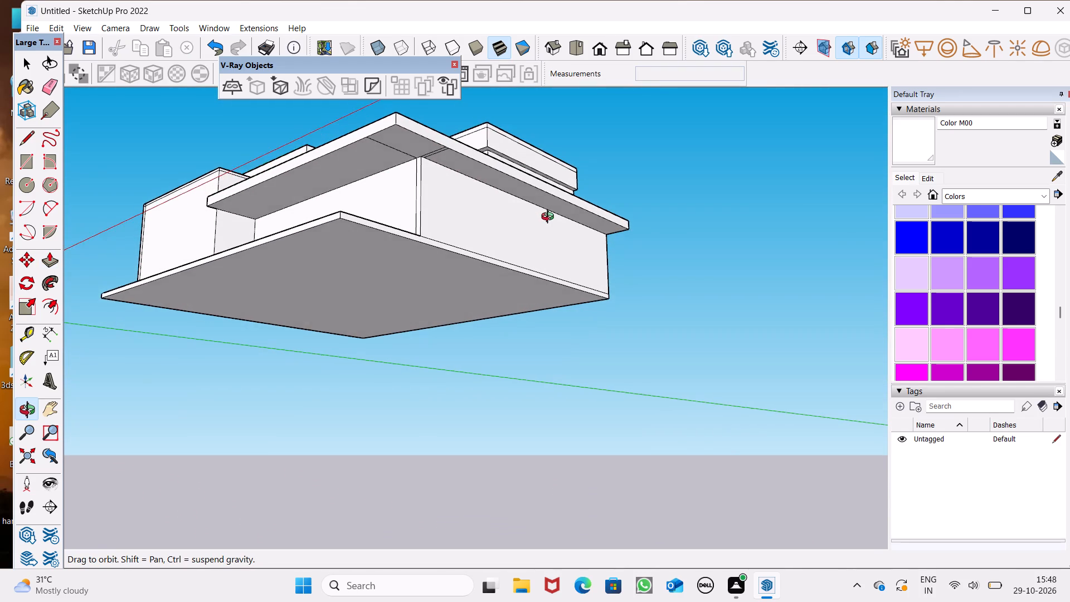
{"action": "middle_click_drag", "start_coordinate": [550, 218], "coordinate": [586, 202]}
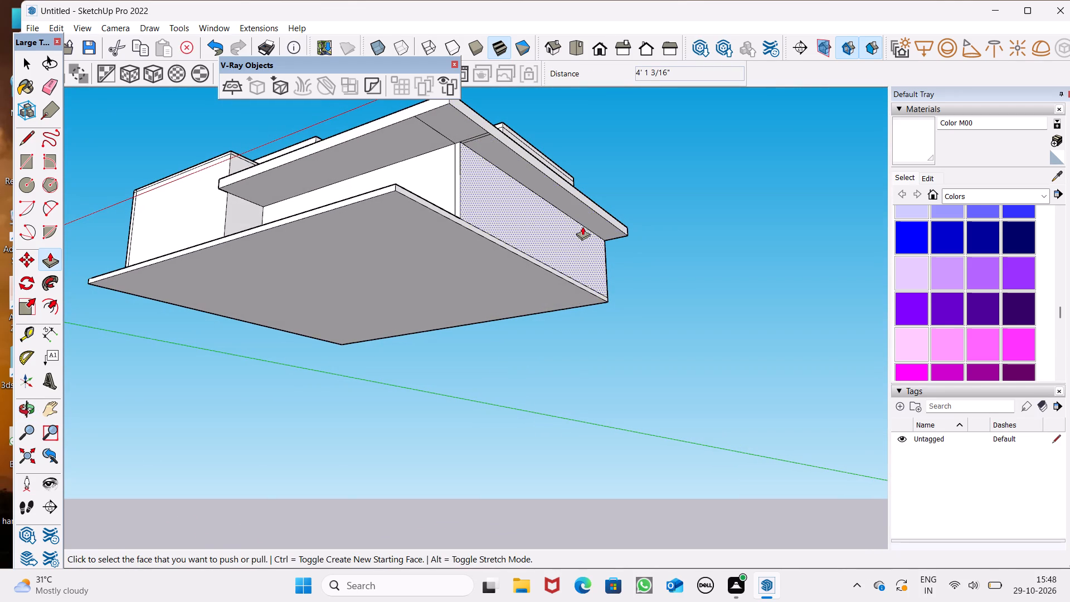
{"action": "middle_click_drag", "start_coordinate": [590, 227], "coordinate": [556, 271]}
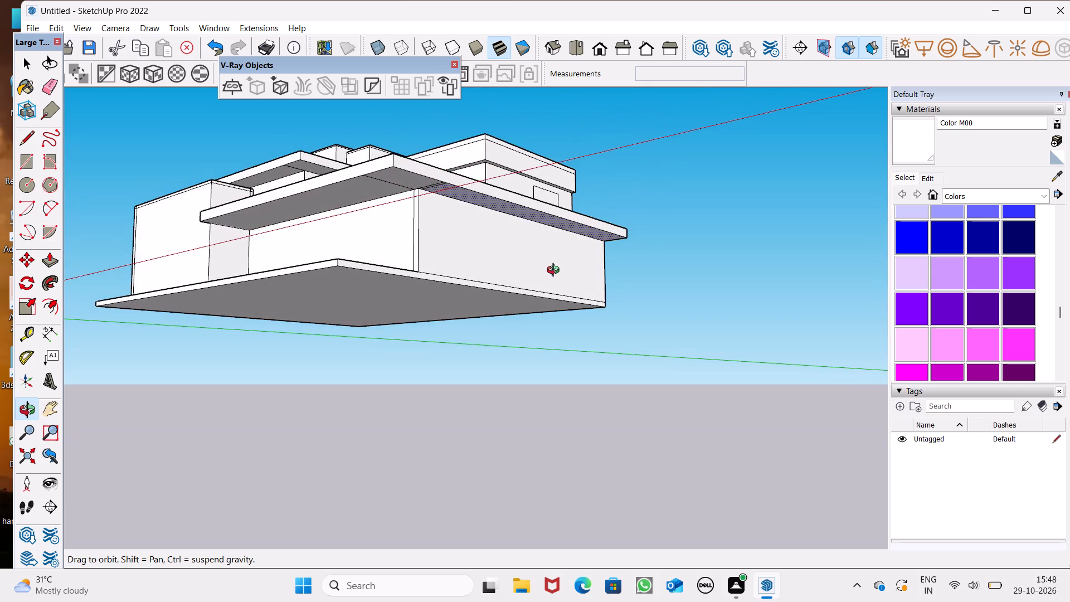
{"action": "middle_click_drag", "start_coordinate": [556, 271], "coordinate": [549, 227]}
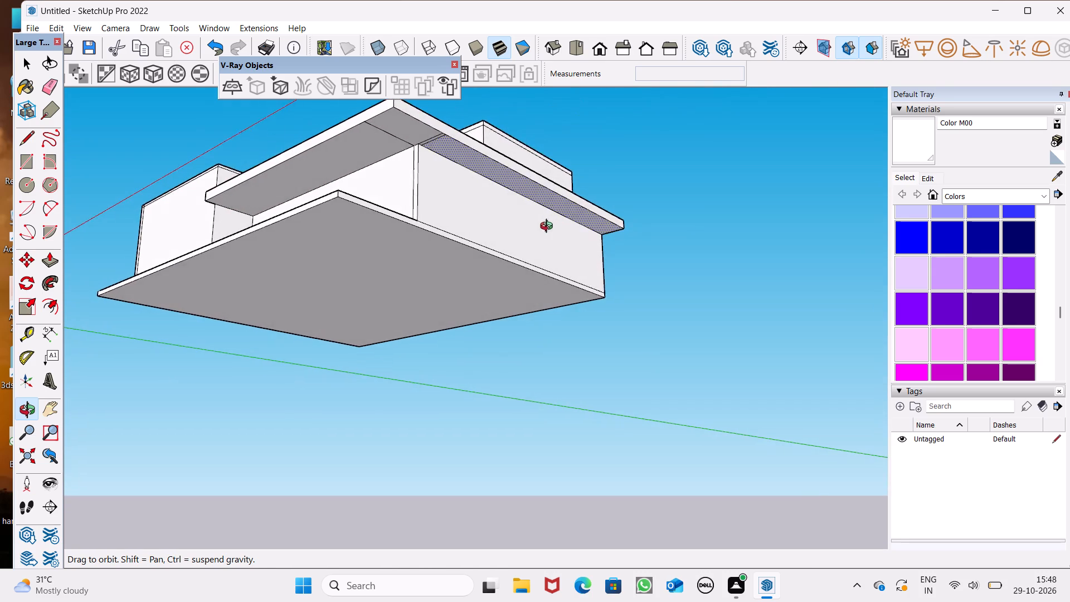
{"action": "middle_click_drag", "start_coordinate": [549, 227], "coordinate": [546, 225]}
{"action": "scroll", "coordinate": [499, 162], "scroll_direction": "up", "scroll_amount": 4}
{"action": "left_click_drag", "start_coordinate": [483, 148], "coordinate": [479, 154]}
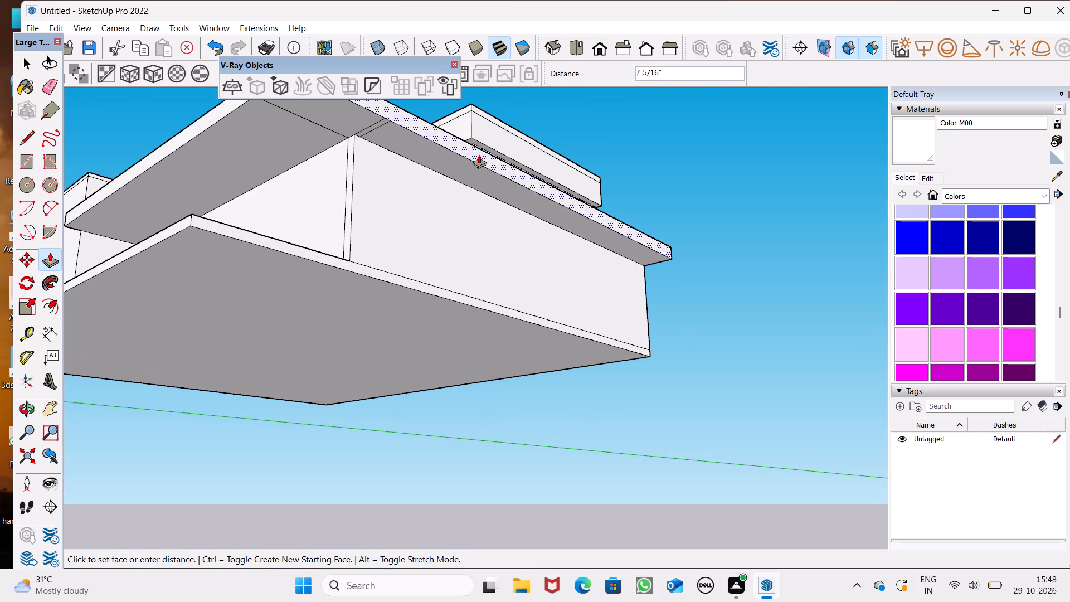
{"action": "left_click_drag", "start_coordinate": [479, 154], "coordinate": [479, 156]}
Examine the canopy and side overhang from below, from the front and from above the terrace.
{"action": "middle_click_drag", "start_coordinate": [471, 184], "coordinate": [483, 208]}
{"action": "scroll", "coordinate": [493, 207], "scroll_direction": "down", "scroll_amount": 5}
{"action": "middle_click_drag", "start_coordinate": [485, 212], "coordinate": [537, 194]}
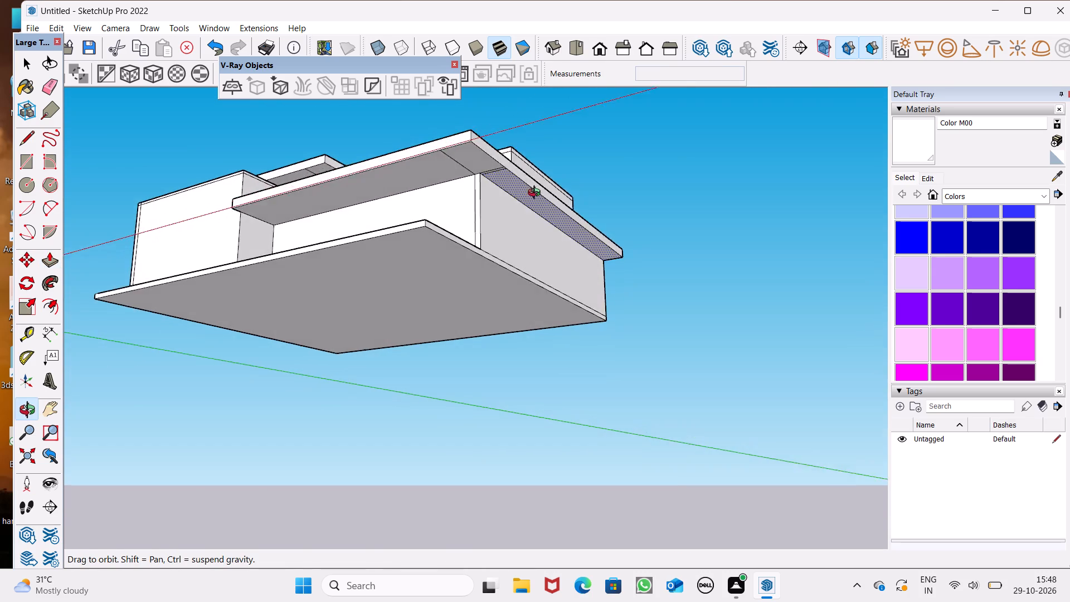
{"action": "middle_click_drag", "start_coordinate": [537, 194], "coordinate": [557, 178]}
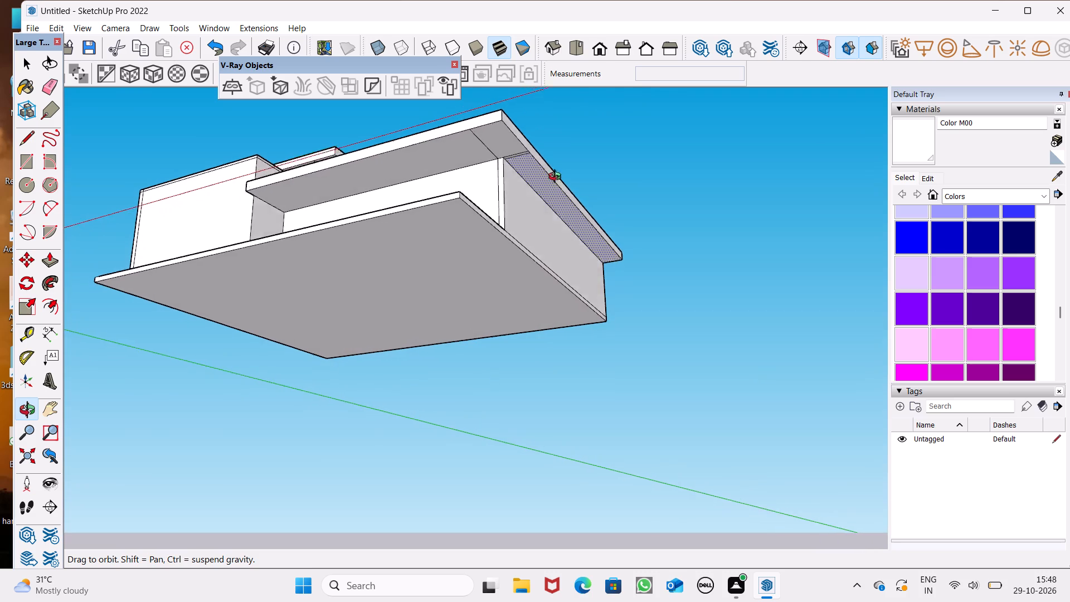
{"action": "middle_click_drag", "start_coordinate": [557, 178], "coordinate": [570, 234]}
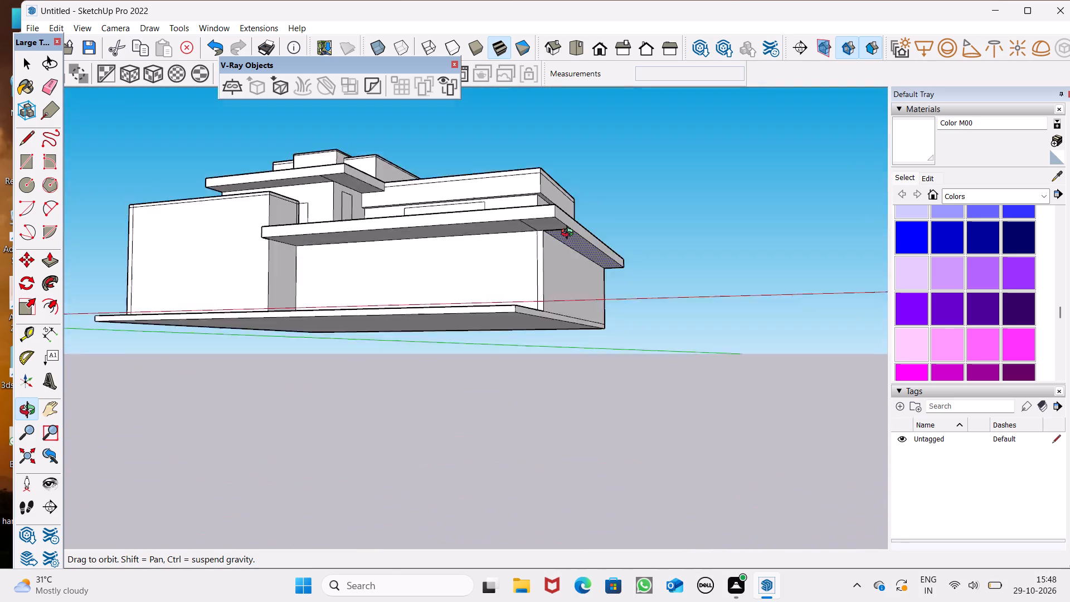
{"action": "middle_click_drag", "start_coordinate": [570, 234], "coordinate": [777, 321]}
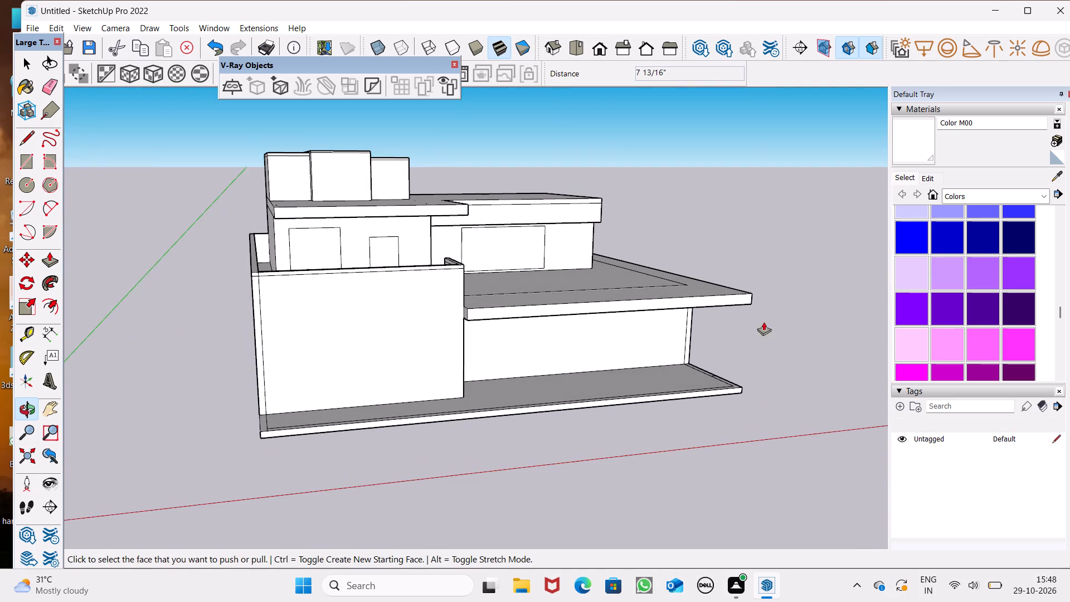
{"action": "scroll", "coordinate": [503, 309], "scroll_direction": "down", "scroll_amount": 1}
{"action": "middle_click_drag", "start_coordinate": [500, 338], "coordinate": [519, 383]}
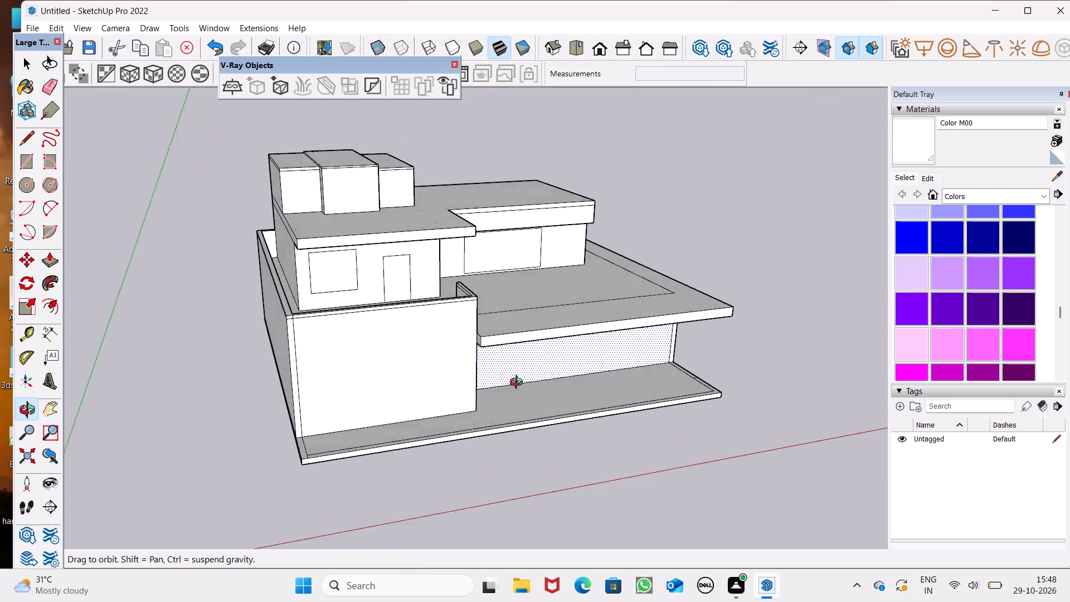
{"action": "middle_click_drag", "start_coordinate": [519, 383], "coordinate": [165, 254]}
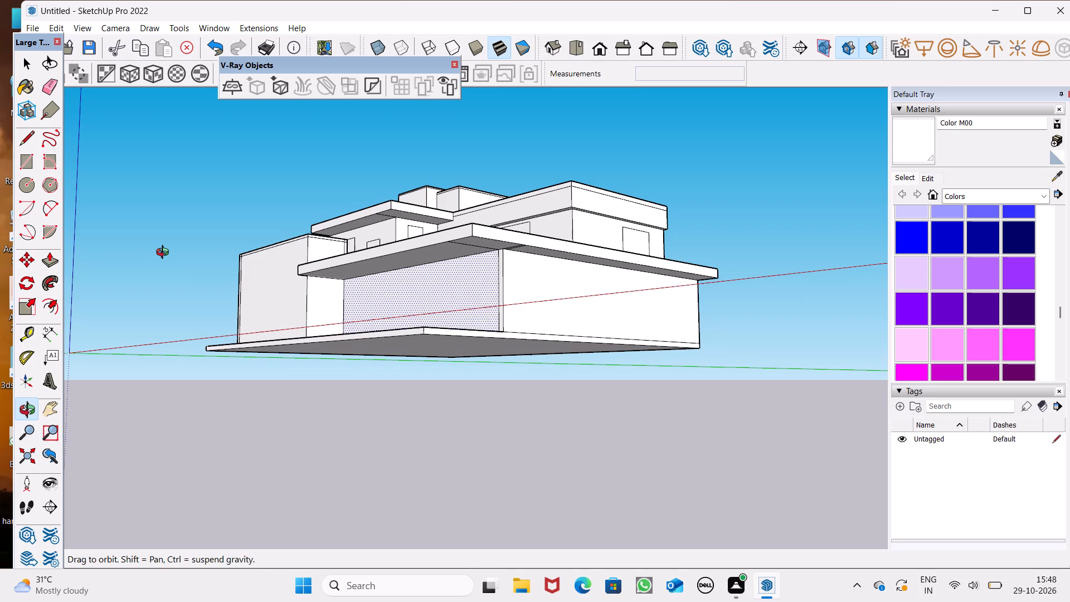
{"action": "middle_click_drag", "start_coordinate": [165, 254], "coordinate": [167, 254]}
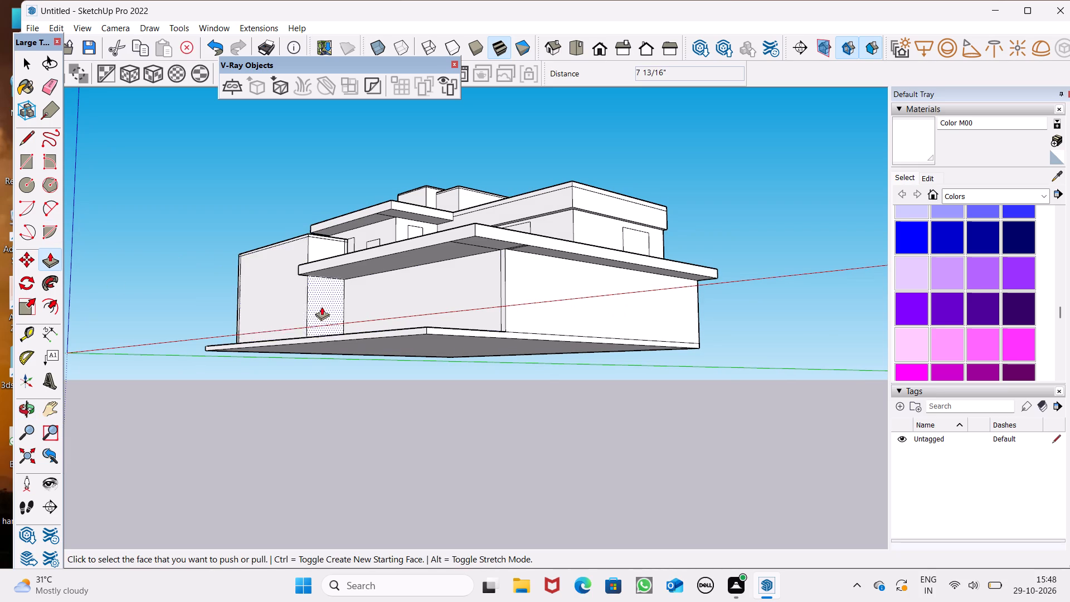
Extend the narrow front end face of the lower side wall 1' 4 11/16" forward under the canopy.
{"action": "middle_click_drag", "start_coordinate": [368, 332], "coordinate": [416, 344]}
{"action": "scroll", "coordinate": [521, 314], "scroll_direction": "up", "scroll_amount": 5}
{"action": "middle_click_drag", "start_coordinate": [563, 339], "coordinate": [547, 340]}
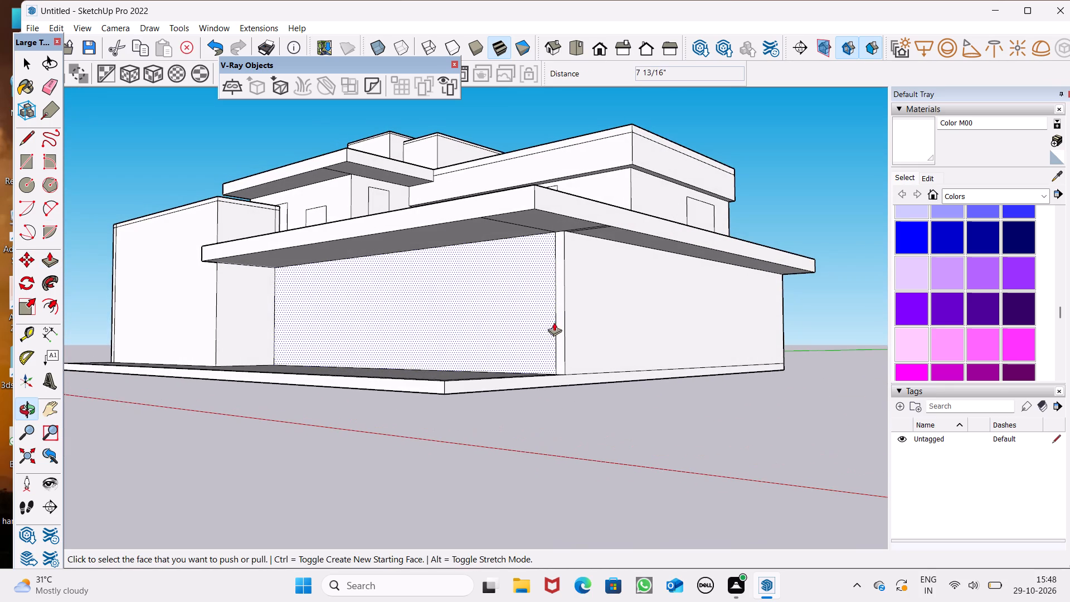
{"action": "scroll", "coordinate": [555, 321], "scroll_direction": "up", "scroll_amount": 3}
{"action": "left_click_drag", "start_coordinate": [564, 295], "coordinate": [548, 302]}
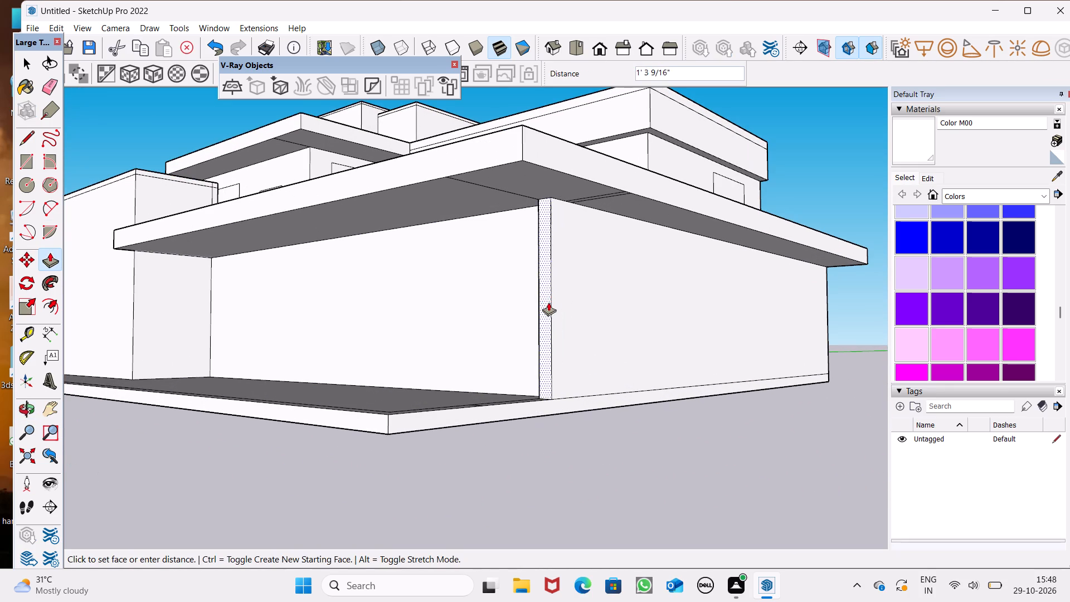
{"action": "left_click_drag", "start_coordinate": [548, 302], "coordinate": [547, 302]}
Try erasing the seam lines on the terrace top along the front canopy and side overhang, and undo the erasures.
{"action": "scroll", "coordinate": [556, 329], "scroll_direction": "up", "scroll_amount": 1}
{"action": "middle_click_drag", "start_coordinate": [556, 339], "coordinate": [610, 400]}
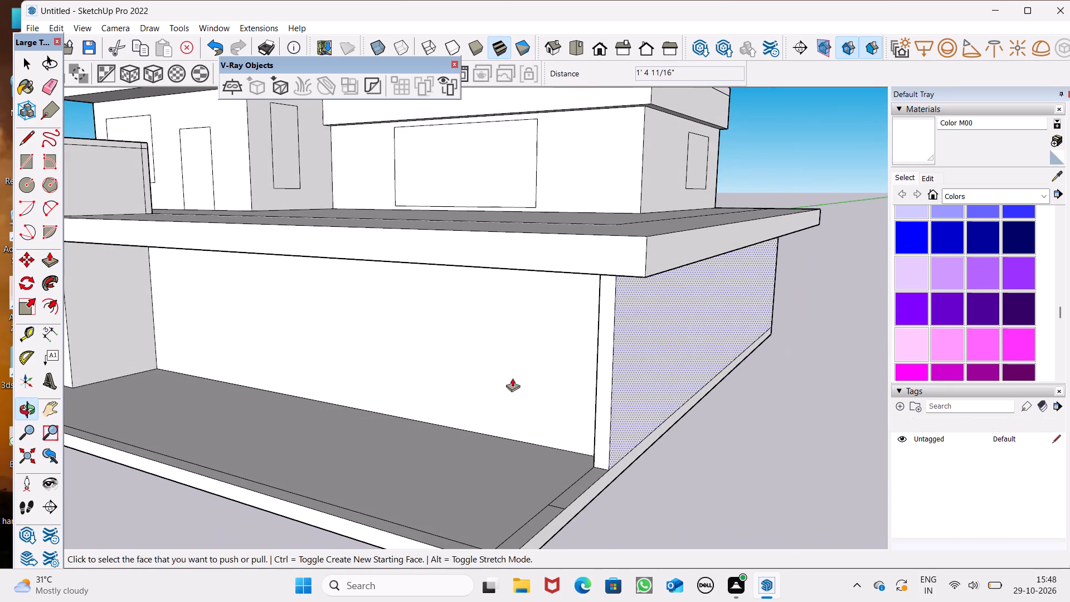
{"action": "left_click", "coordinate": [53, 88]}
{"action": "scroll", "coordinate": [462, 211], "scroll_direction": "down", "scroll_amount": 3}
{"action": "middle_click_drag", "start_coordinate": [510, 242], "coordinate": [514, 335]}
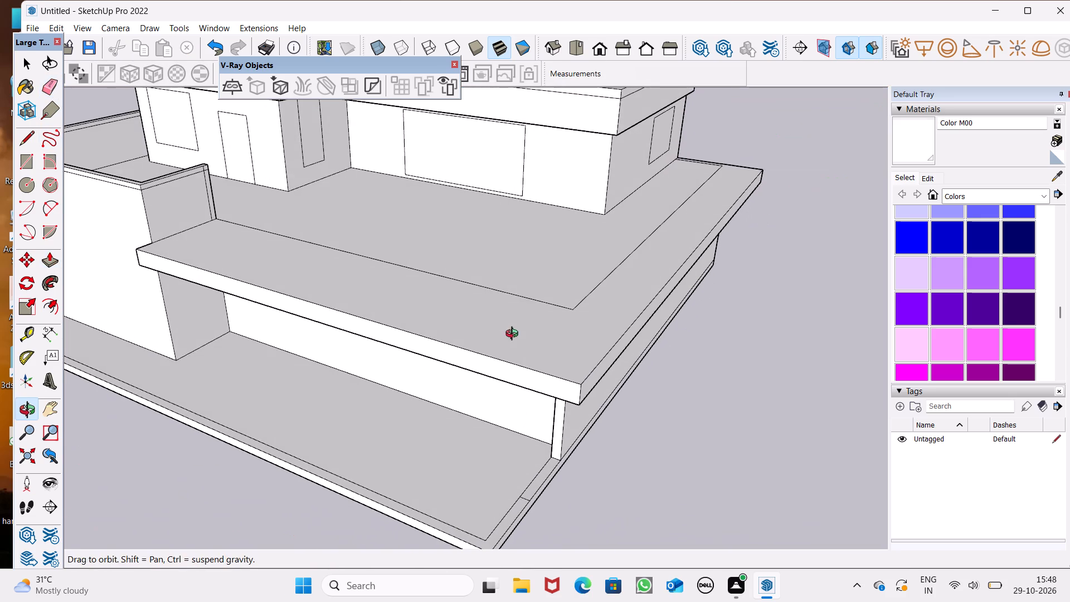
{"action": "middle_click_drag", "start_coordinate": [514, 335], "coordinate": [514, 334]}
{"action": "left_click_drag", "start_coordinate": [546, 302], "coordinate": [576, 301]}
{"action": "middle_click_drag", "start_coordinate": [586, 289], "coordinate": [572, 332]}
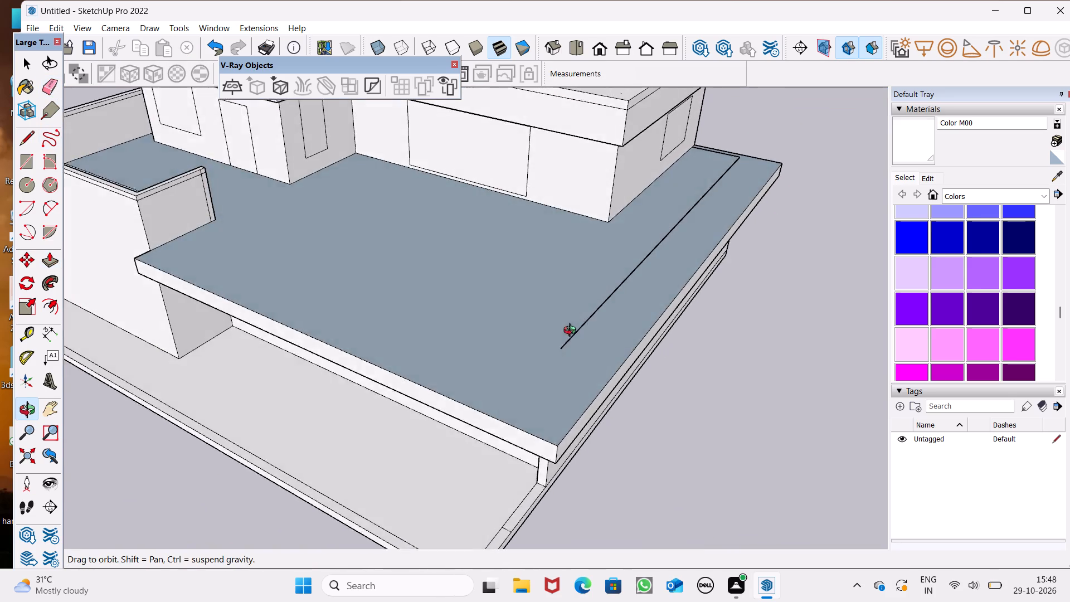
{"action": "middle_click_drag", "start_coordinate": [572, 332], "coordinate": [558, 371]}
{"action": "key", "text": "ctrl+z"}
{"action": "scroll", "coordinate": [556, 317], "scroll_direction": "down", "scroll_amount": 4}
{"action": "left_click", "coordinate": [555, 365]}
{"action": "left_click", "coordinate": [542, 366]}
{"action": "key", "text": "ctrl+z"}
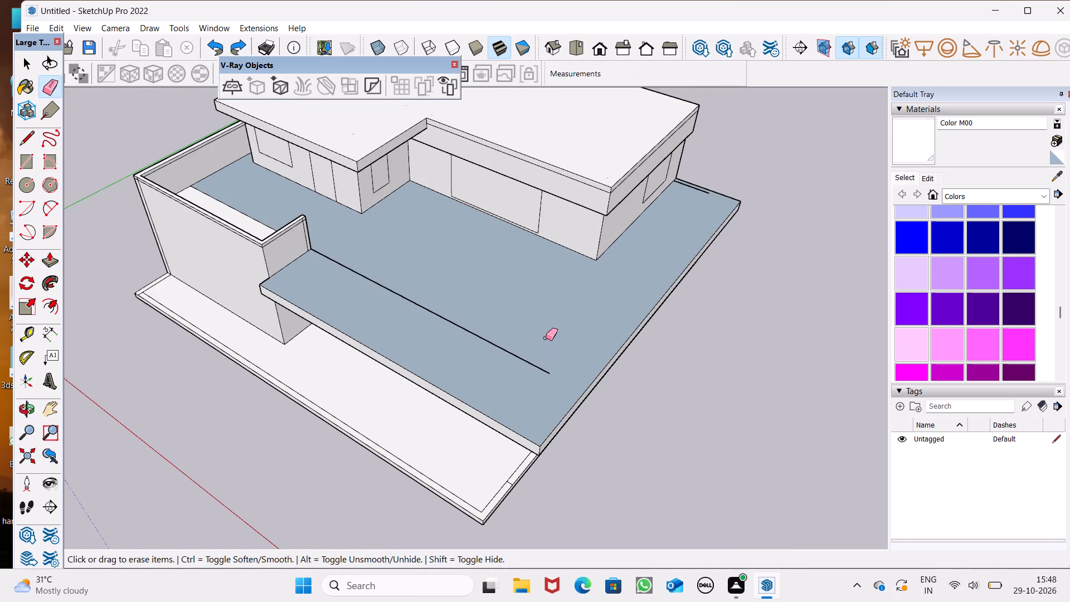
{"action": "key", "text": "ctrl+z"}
Erase the seam line on the terrace top between the terrace and the front canopy.
{"action": "middle_click_drag", "start_coordinate": [599, 337], "coordinate": [356, 376]}
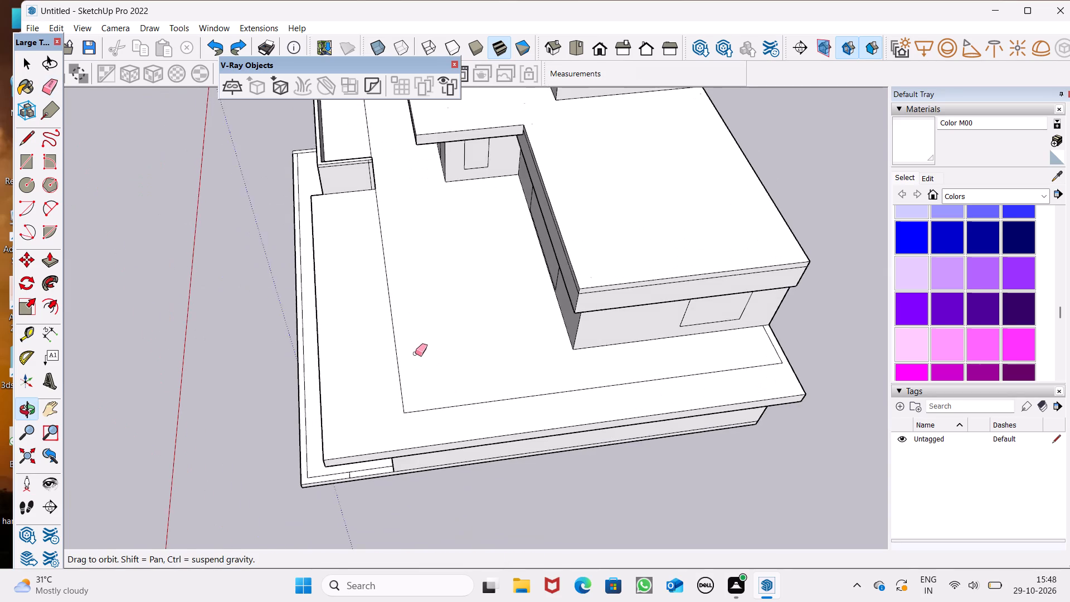
{"action": "left_click_drag", "start_coordinate": [410, 355], "coordinate": [397, 362]}
{"action": "left_click", "coordinate": [393, 360]}
Examine the terrace slab, the canopy underside and the whole massing from several angles.
{"action": "scroll", "coordinate": [473, 359], "scroll_direction": "down", "scroll_amount": 4}
{"action": "middle_click_drag", "start_coordinate": [458, 368], "coordinate": [702, 238]}
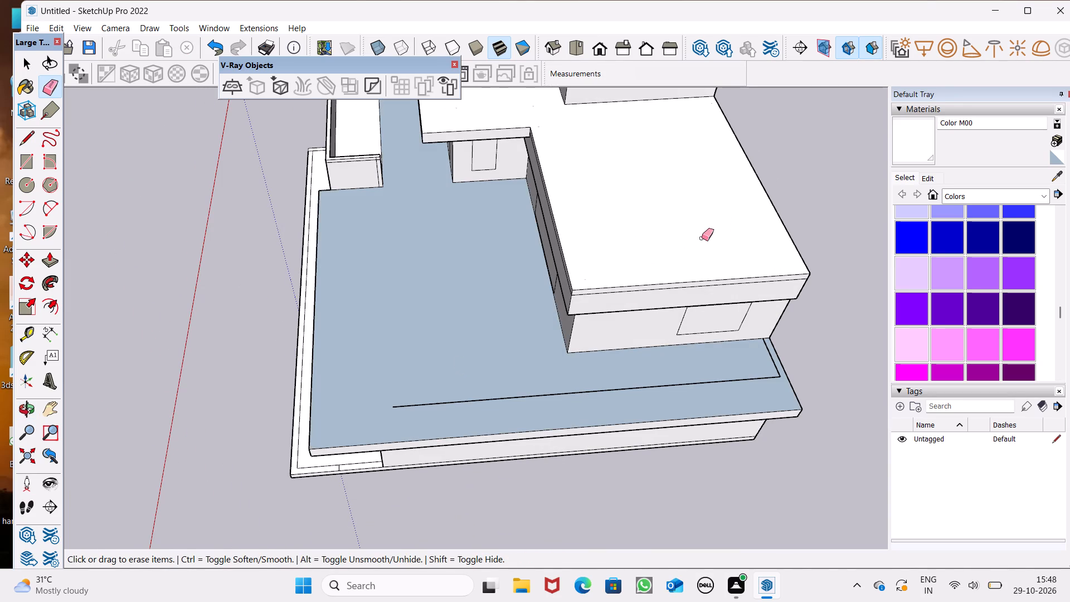
{"action": "middle_click_drag", "start_coordinate": [702, 238], "coordinate": [725, 230]}
{"action": "middle_click_drag", "start_coordinate": [513, 365], "coordinate": [546, 253]}
{"action": "scroll", "coordinate": [541, 260], "scroll_direction": "up", "scroll_amount": 2}
{"action": "scroll", "coordinate": [450, 304], "scroll_direction": "down", "scroll_amount": 7}
{"action": "middle_click_drag", "start_coordinate": [394, 307], "coordinate": [439, 359]}
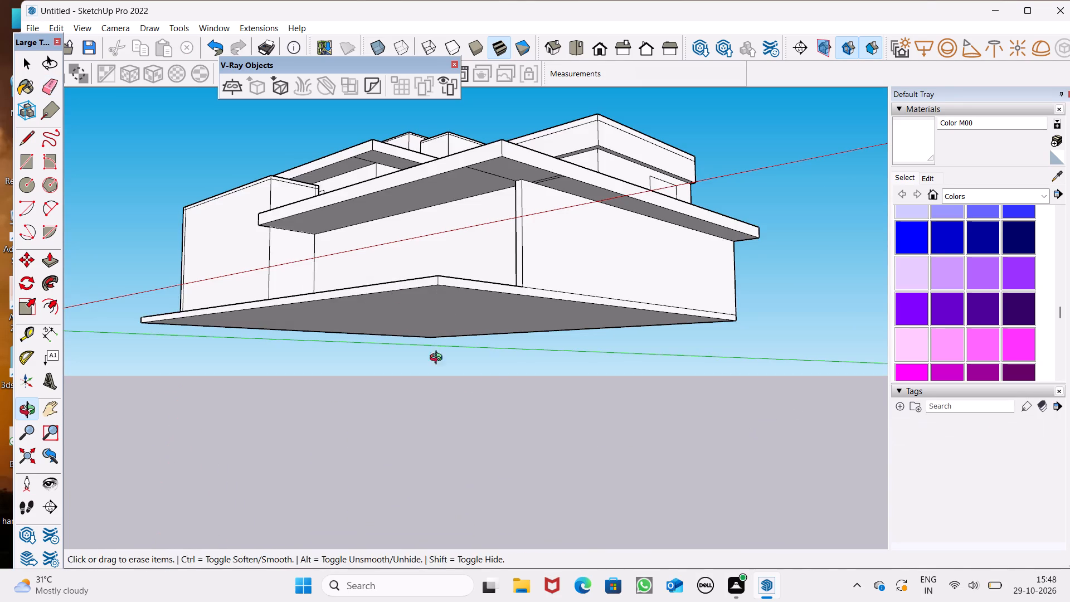
{"action": "middle_click_drag", "start_coordinate": [439, 359], "coordinate": [551, 469]}
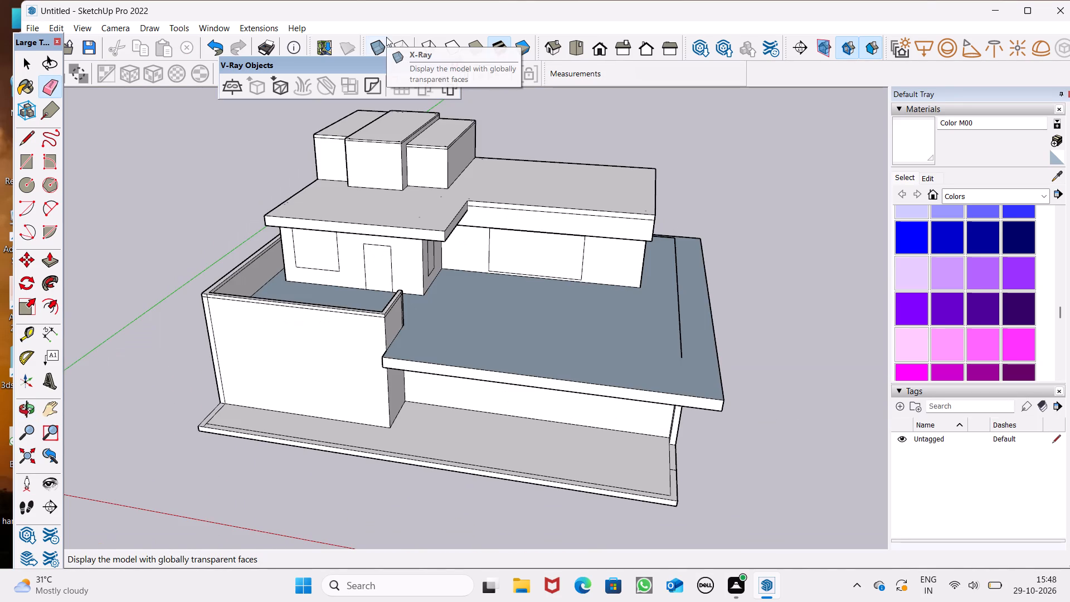
{"action": "scroll", "coordinate": [421, 267], "scroll_direction": "down", "scroll_amount": 8}
{"action": "middle_click_drag", "start_coordinate": [395, 297], "coordinate": [488, 337]}
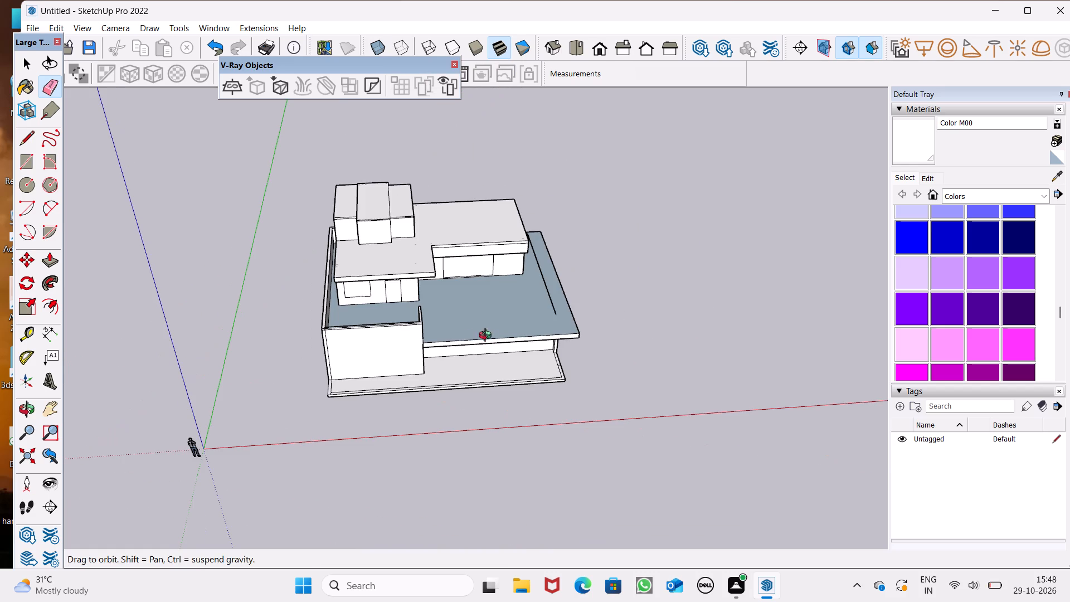
{"action": "middle_click_drag", "start_coordinate": [488, 337], "coordinate": [189, 268]}
Push the large window face of the set-back upper block inward to cut an opening through the wall.
{"action": "scroll", "coordinate": [542, 290], "scroll_direction": "up", "scroll_amount": 8}
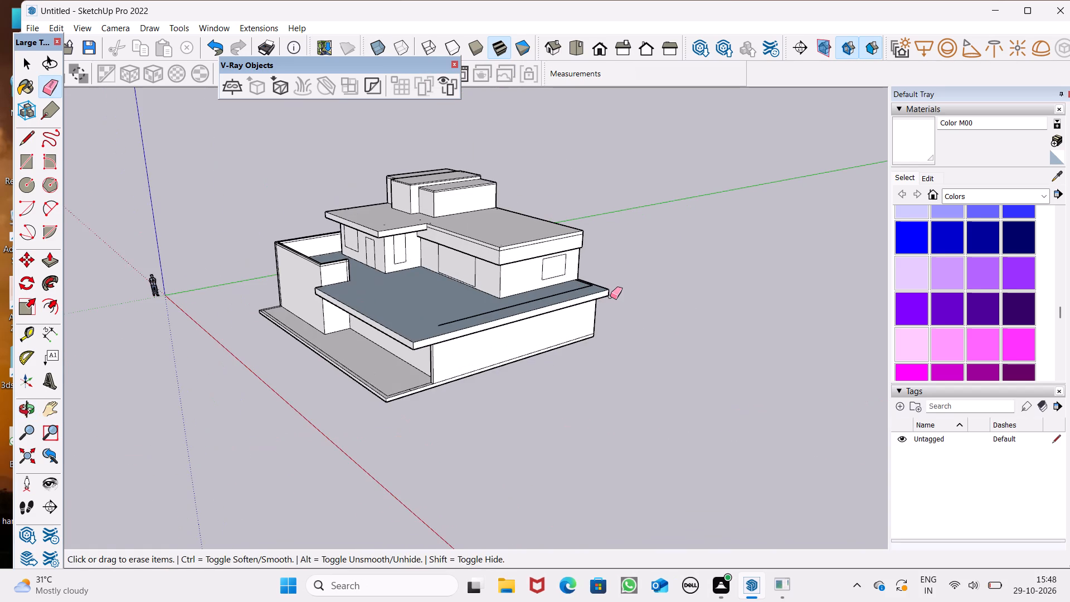
{"action": "scroll", "coordinate": [610, 297], "scroll_direction": "up", "scroll_amount": 9}
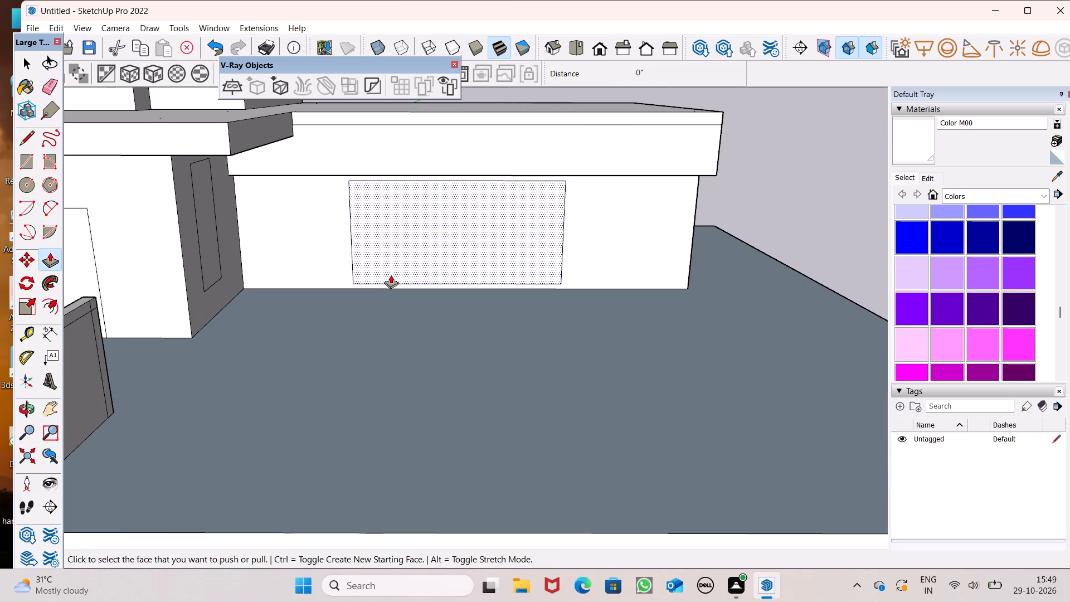
{"action": "left_click_drag", "start_coordinate": [391, 275], "coordinate": [434, 255]}
Push the front window and door faces beside the parapet terrace inward 6" to cut both openings through the wall.
{"action": "scroll", "coordinate": [403, 256], "scroll_direction": "down", "scroll_amount": 6}
{"action": "middle_click_drag", "start_coordinate": [402, 257], "coordinate": [577, 294]}
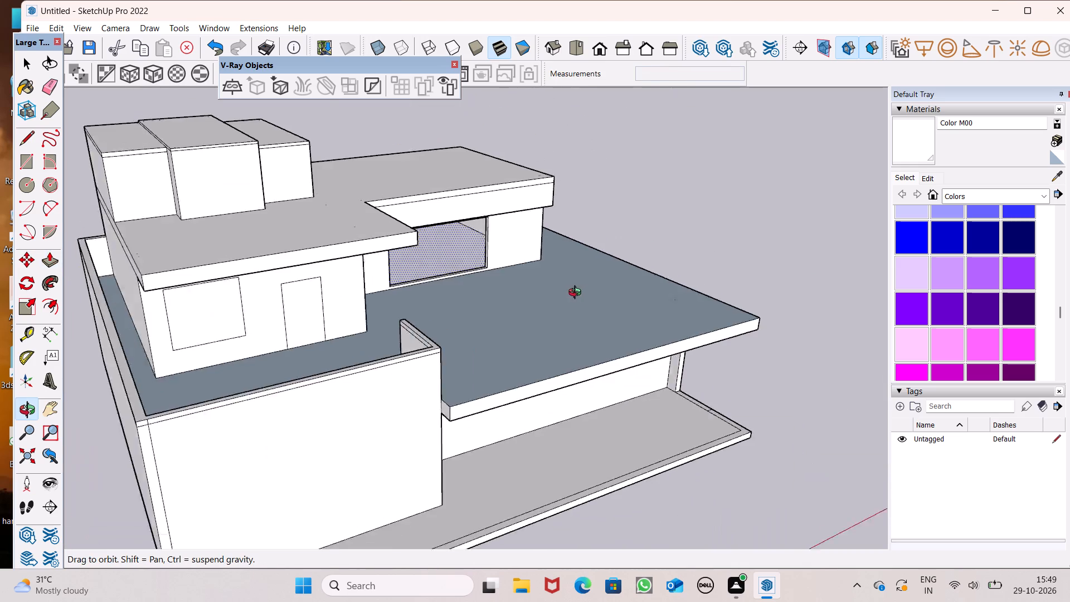
{"action": "middle_click_drag", "start_coordinate": [577, 294], "coordinate": [583, 296]}
{"action": "left_click_drag", "start_coordinate": [208, 341], "coordinate": [234, 315]}
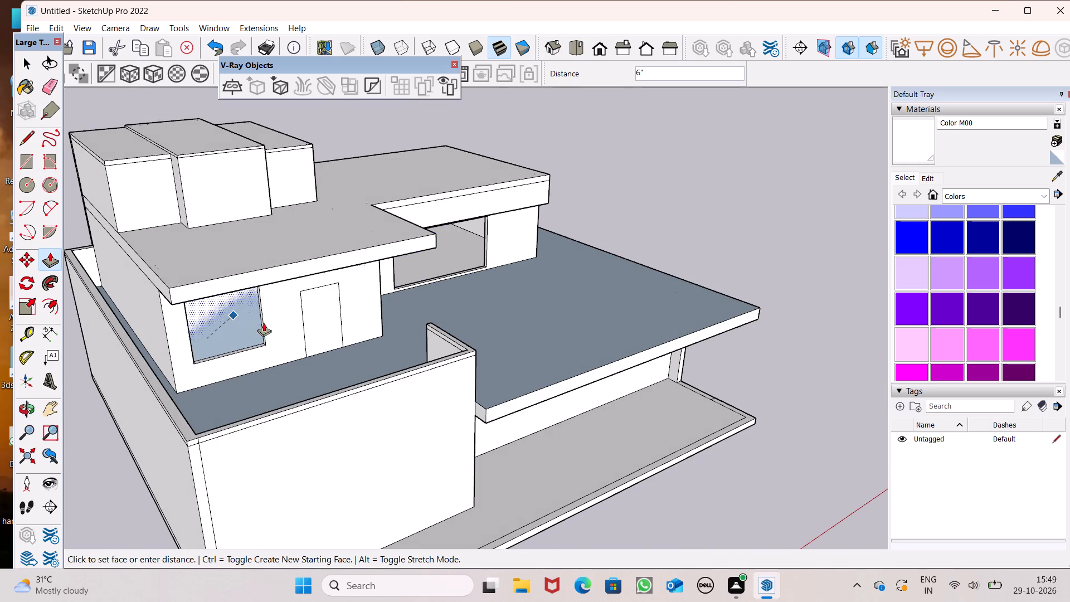
{"action": "middle_click_drag", "start_coordinate": [313, 339], "coordinate": [244, 336]}
{"action": "scroll", "coordinate": [244, 336], "scroll_direction": "up", "scroll_amount": 5}
{"action": "left_click_drag", "start_coordinate": [317, 332], "coordinate": [324, 298]}
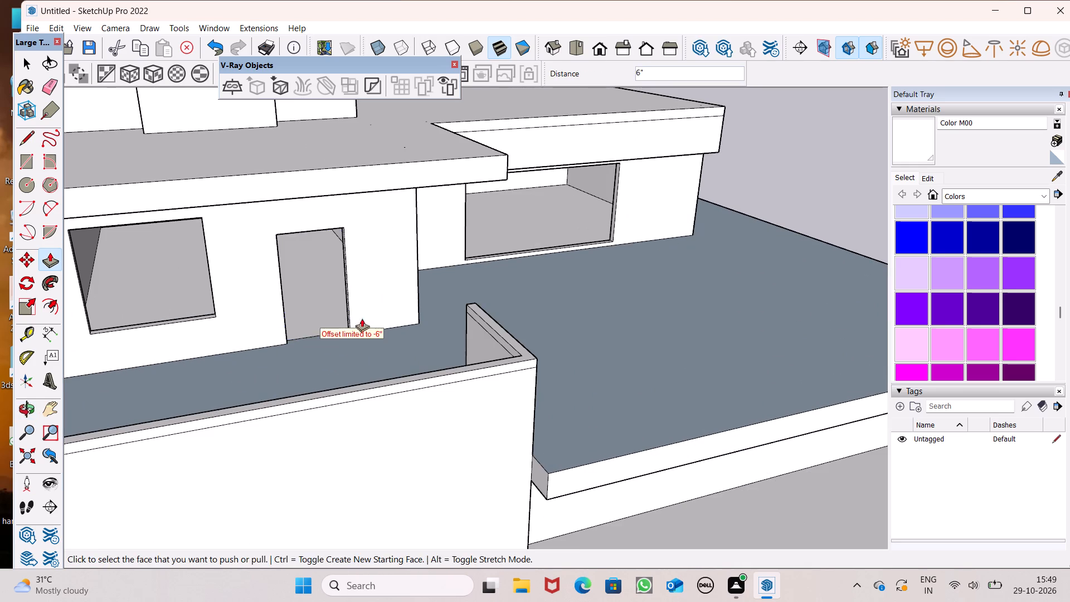
Push the narrow window face on the side wall of the projecting upper block inward 6" to cut its opening.
{"action": "middle_click_drag", "start_coordinate": [362, 321], "coordinate": [0, 256]}
{"action": "middle_click_drag", "start_coordinate": [180, 255], "coordinate": [2, 308]}
{"action": "scroll", "coordinate": [283, 228], "scroll_direction": "up", "scroll_amount": 3}
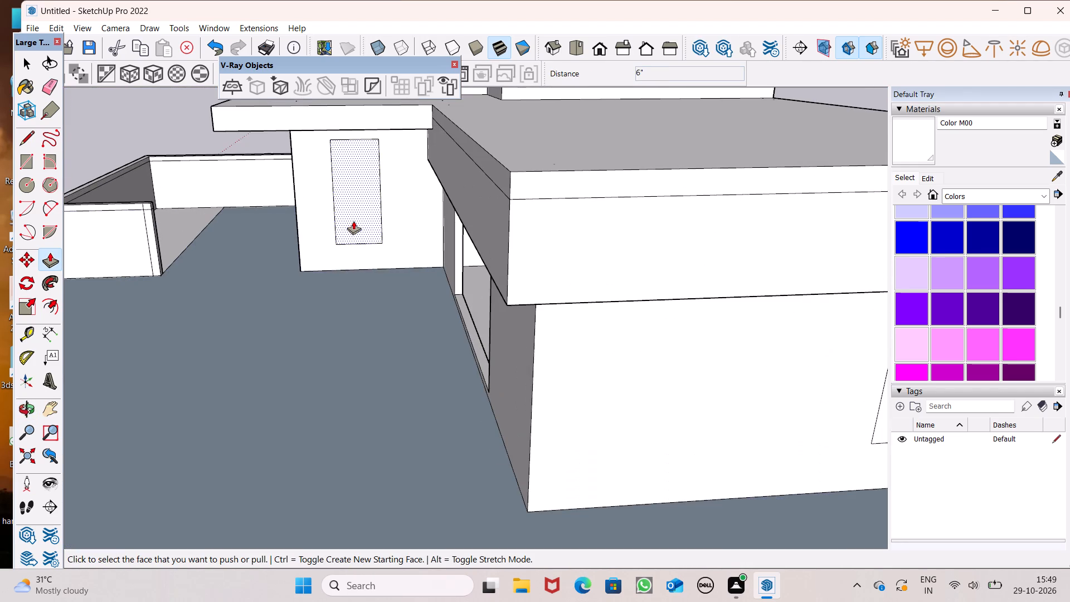
{"action": "left_click_drag", "start_coordinate": [347, 241], "coordinate": [366, 217]}
{"action": "scroll", "coordinate": [345, 196], "scroll_direction": "down", "scroll_amount": 1}
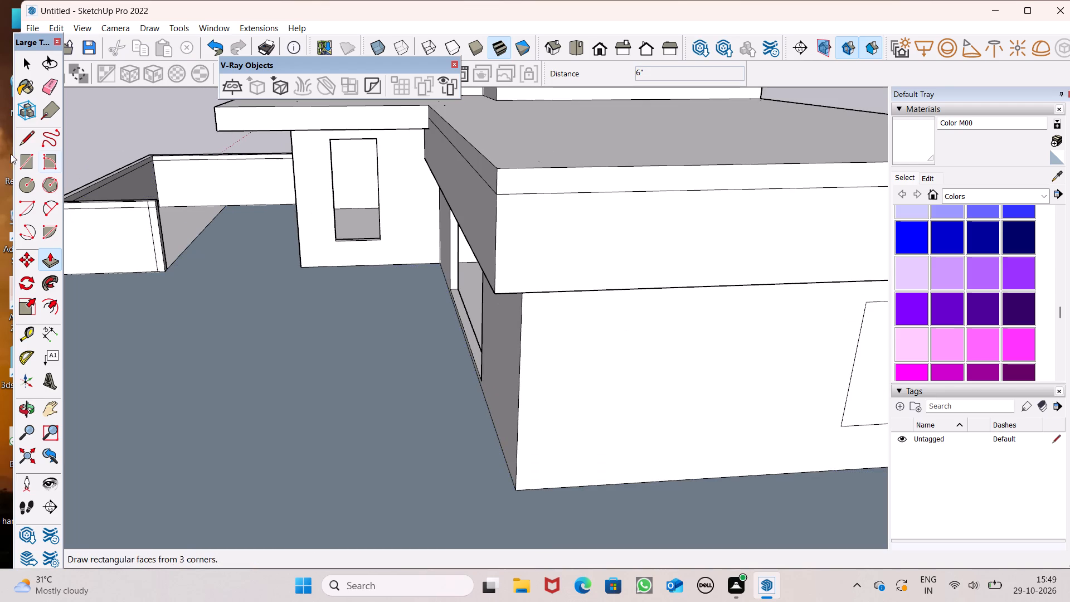
Erase the floor seam line between the parapet-enclosed area and the main terrace, undoing the first erasing attempt.
{"action": "left_click", "coordinate": [53, 89]}
{"action": "left_click_drag", "start_coordinate": [181, 205], "coordinate": [202, 227]}
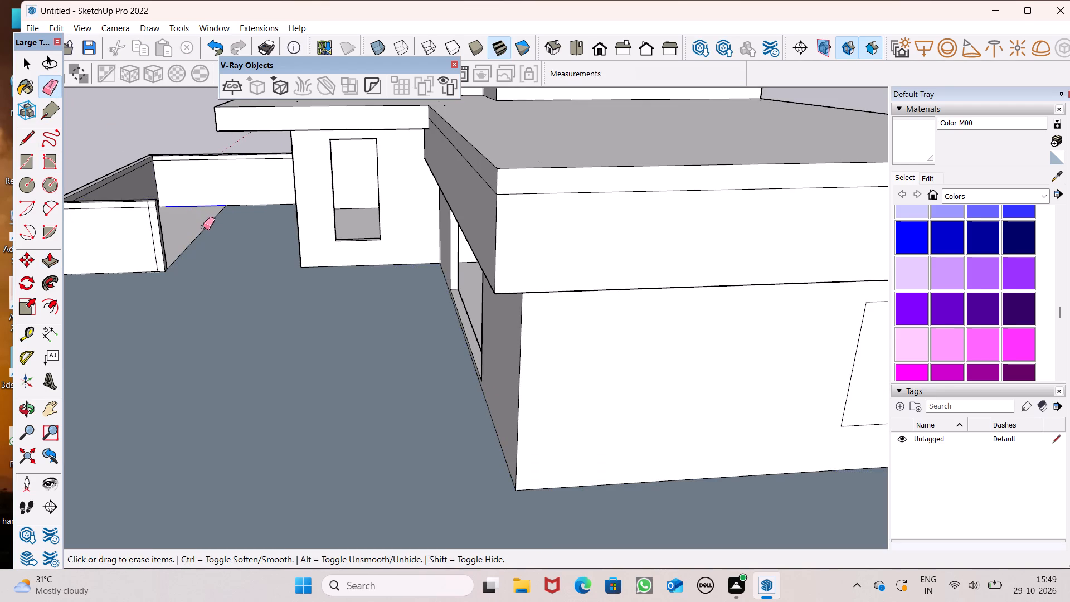
{"action": "key", "text": "ctrl+z"}
{"action": "left_click_drag", "start_coordinate": [203, 224], "coordinate": [211, 227]}
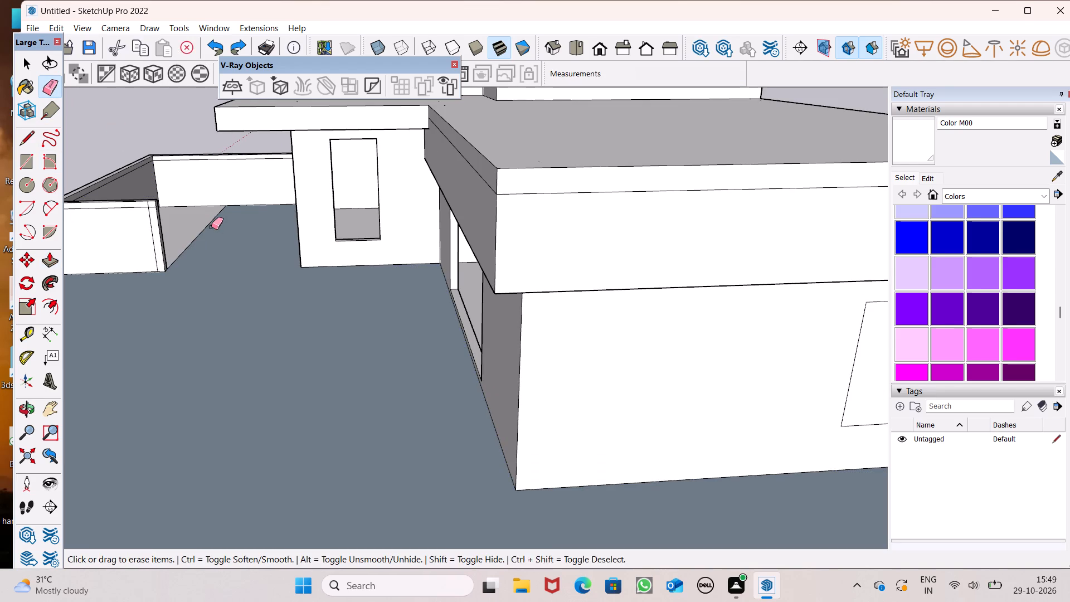
{"action": "left_click_drag", "start_coordinate": [211, 227], "coordinate": [216, 228]}
{"action": "scroll", "coordinate": [216, 227], "scroll_direction": "down", "scroll_amount": 8}
{"action": "key", "text": "space"}
{"action": "scroll", "coordinate": [239, 204], "scroll_direction": "down", "scroll_amount": 3}
{"action": "middle_click_drag", "start_coordinate": [242, 220], "coordinate": [583, 256]}
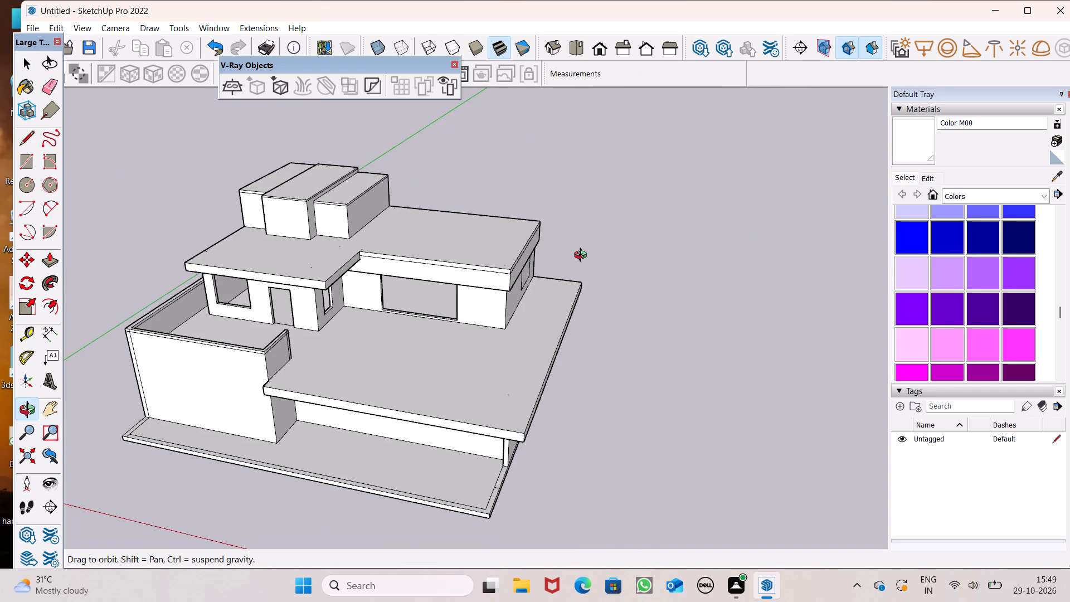
{"action": "middle_click_drag", "start_coordinate": [583, 256], "coordinate": [283, 208]}
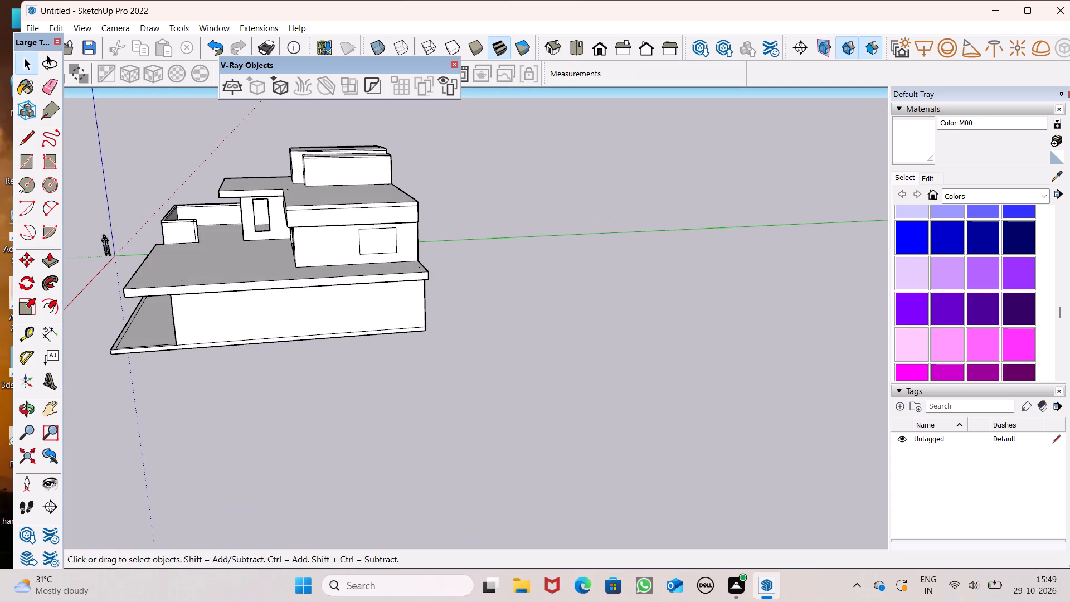
Push the rectangular window face on the rear upper block's wall inward about 6 5/16" to cut its opening.
{"action": "left_click", "coordinate": [50, 259]}
{"action": "scroll", "coordinate": [320, 243], "scroll_direction": "down", "scroll_amount": 1}
{"action": "scroll", "coordinate": [323, 243], "scroll_direction": "up", "scroll_amount": 4}
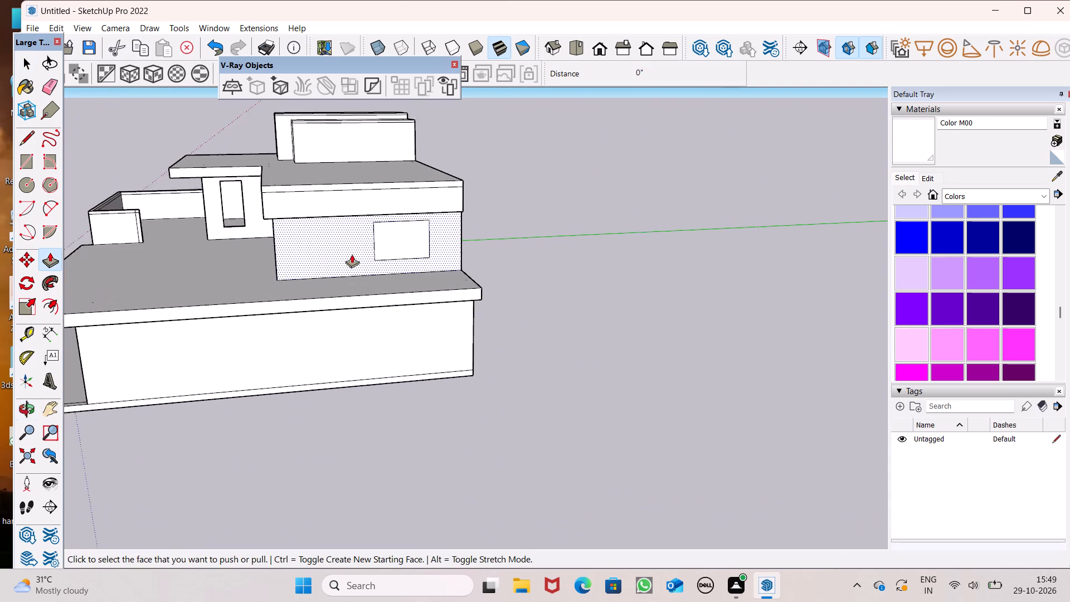
{"action": "scroll", "coordinate": [352, 254], "scroll_direction": "up", "scroll_amount": 3}
{"action": "middle_click_drag", "start_coordinate": [348, 256], "coordinate": [302, 231]}
{"action": "scroll", "coordinate": [341, 226], "scroll_direction": "up", "scroll_amount": 7}
{"action": "left_click_drag", "start_coordinate": [388, 244], "coordinate": [422, 231]}
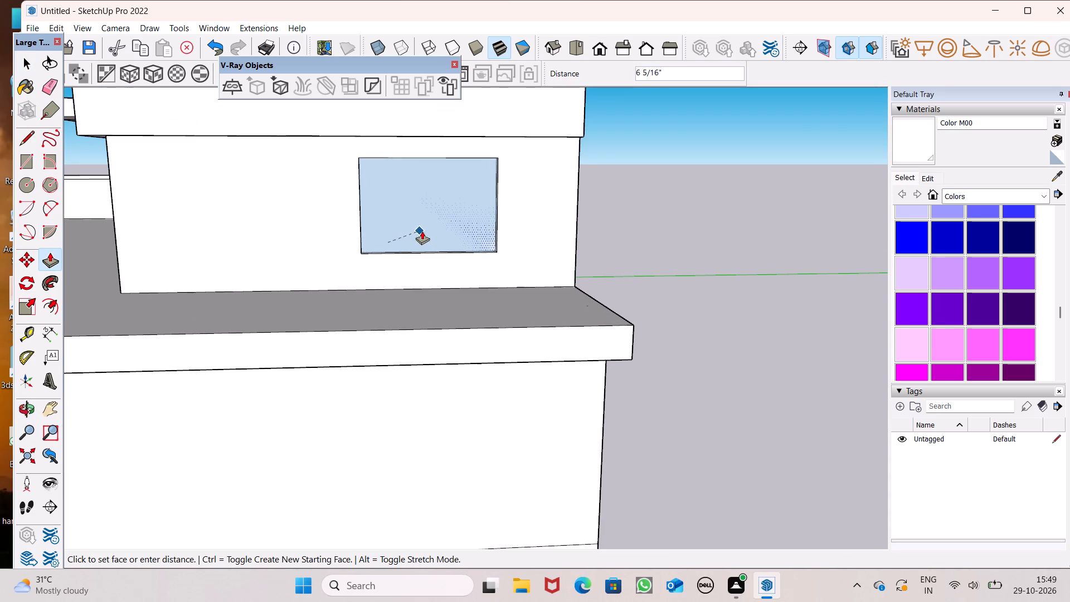
{"action": "left_click_drag", "start_coordinate": [422, 231], "coordinate": [422, 229]}
{"action": "key", "text": "space"}
Examine the house's front elevation, including the recessed ground-floor wall beneath the projecting terrace slab and the slab's underside.
{"action": "scroll", "coordinate": [389, 206], "scroll_direction": "down", "scroll_amount": 8}
{"action": "middle_click_drag", "start_coordinate": [221, 224], "coordinate": [629, 263]}
{"action": "scroll", "coordinate": [378, 235], "scroll_direction": "down", "scroll_amount": 5}
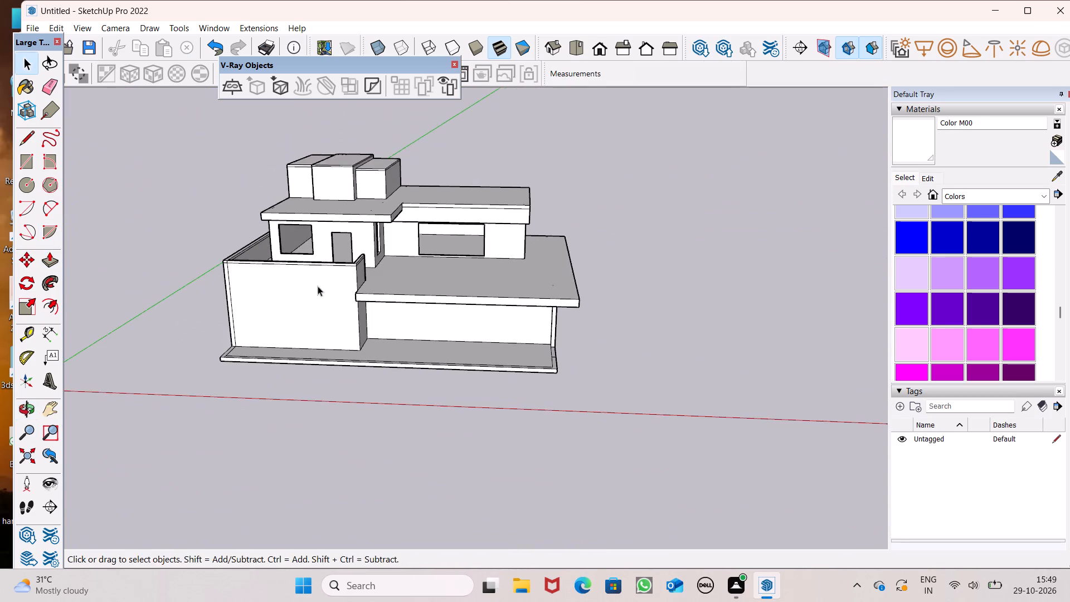
{"action": "key", "text": "6"}
{"action": "middle_click_drag", "start_coordinate": [318, 286], "coordinate": [365, 164]}
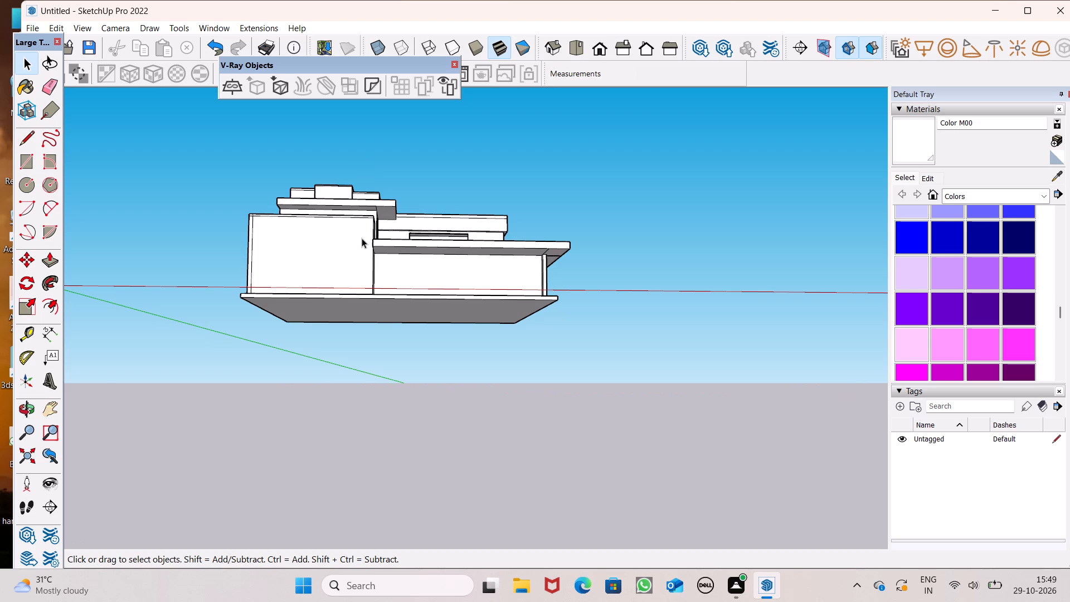
{"action": "scroll", "coordinate": [362, 238], "scroll_direction": "down", "scroll_amount": 3}
{"action": "scroll", "coordinate": [507, 222], "scroll_direction": "up", "scroll_amount": 6}
{"action": "scroll", "coordinate": [587, 196], "scroll_direction": "down", "scroll_amount": 5}
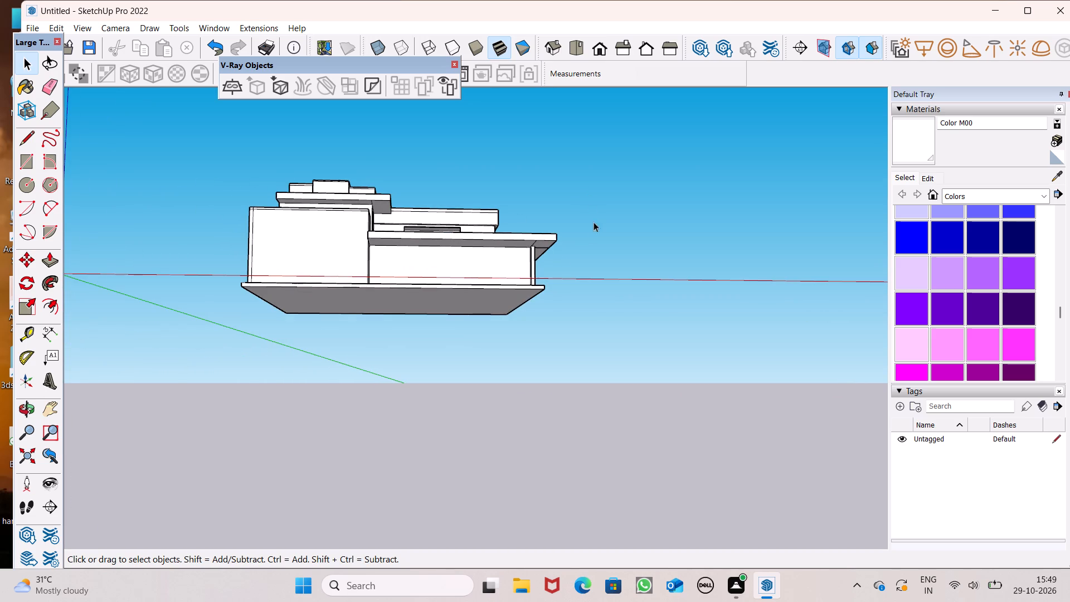
{"action": "scroll", "coordinate": [568, 242], "scroll_direction": "down", "scroll_amount": 2}
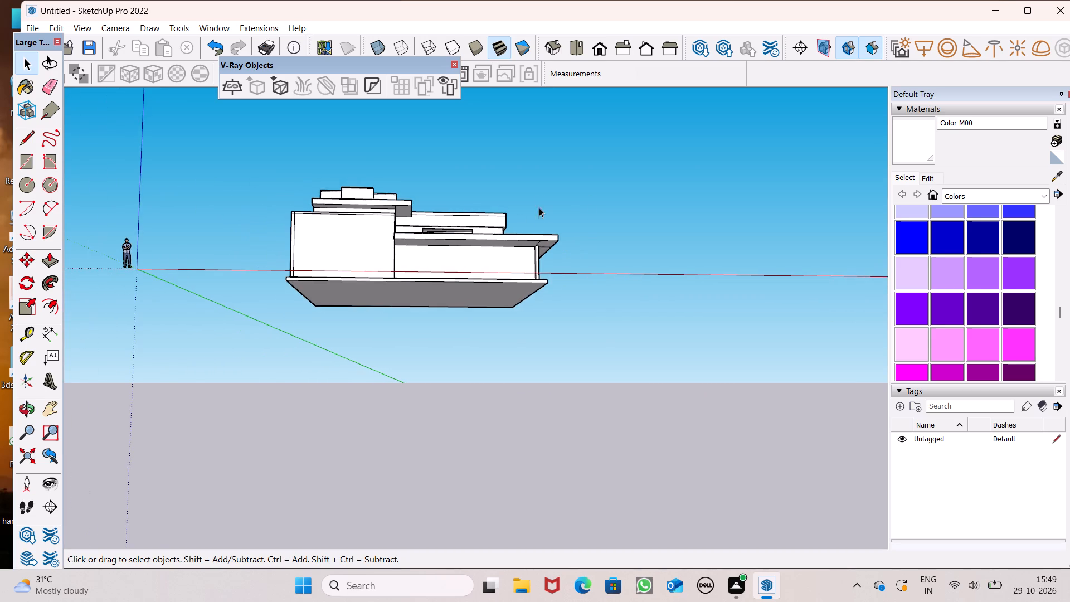
{"action": "scroll", "coordinate": [542, 225], "scroll_direction": "down", "scroll_amount": 2}
{"action": "middle_click_drag", "start_coordinate": [530, 251], "coordinate": [481, 334]}
{"action": "scroll", "coordinate": [405, 287], "scroll_direction": "up", "scroll_amount": 12}
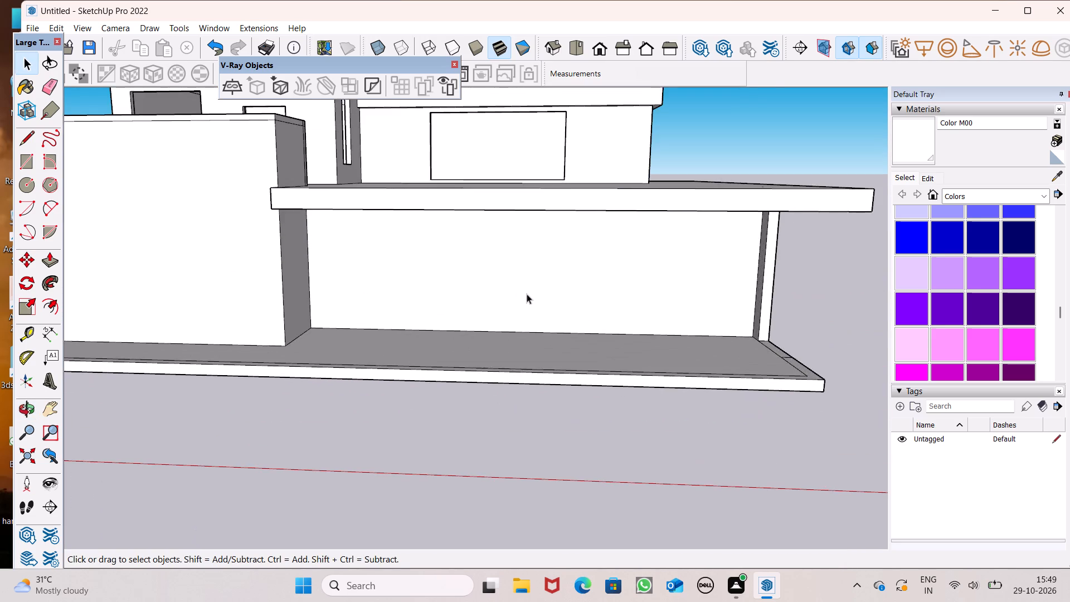
{"action": "middle_click_drag", "start_coordinate": [522, 284], "coordinate": [513, 250]}
{"action": "scroll", "coordinate": [514, 254], "scroll_direction": "up", "scroll_amount": 1}
{"action": "scroll", "coordinate": [598, 193], "scroll_direction": "down", "scroll_amount": 7}
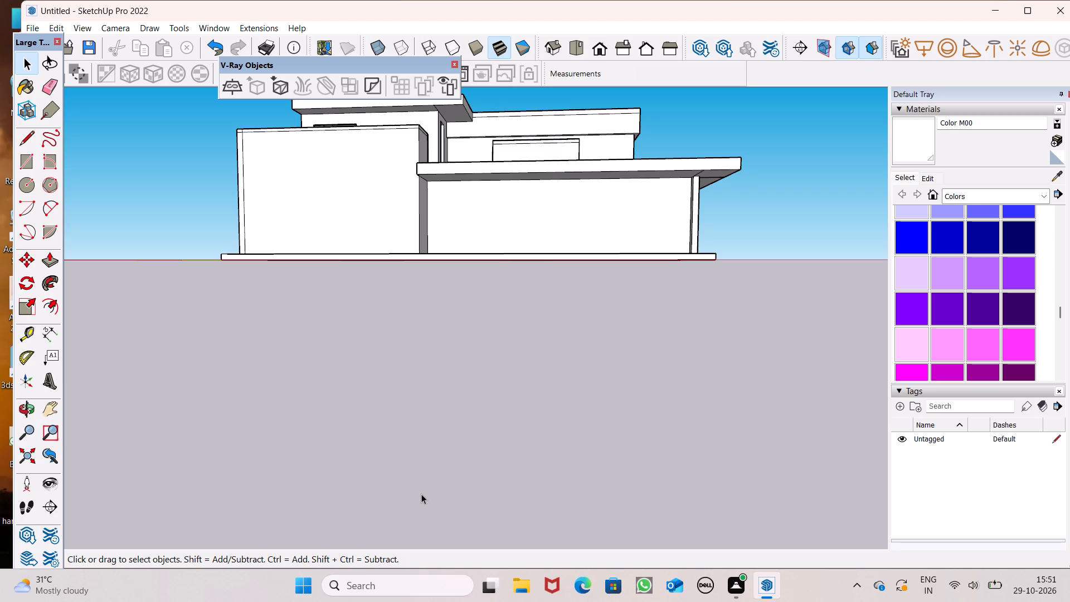
{"action": "scroll", "coordinate": [284, 320], "scroll_direction": "down", "scroll_amount": 3}
{"action": "middle_click_drag", "start_coordinate": [283, 336], "coordinate": [352, 371]}
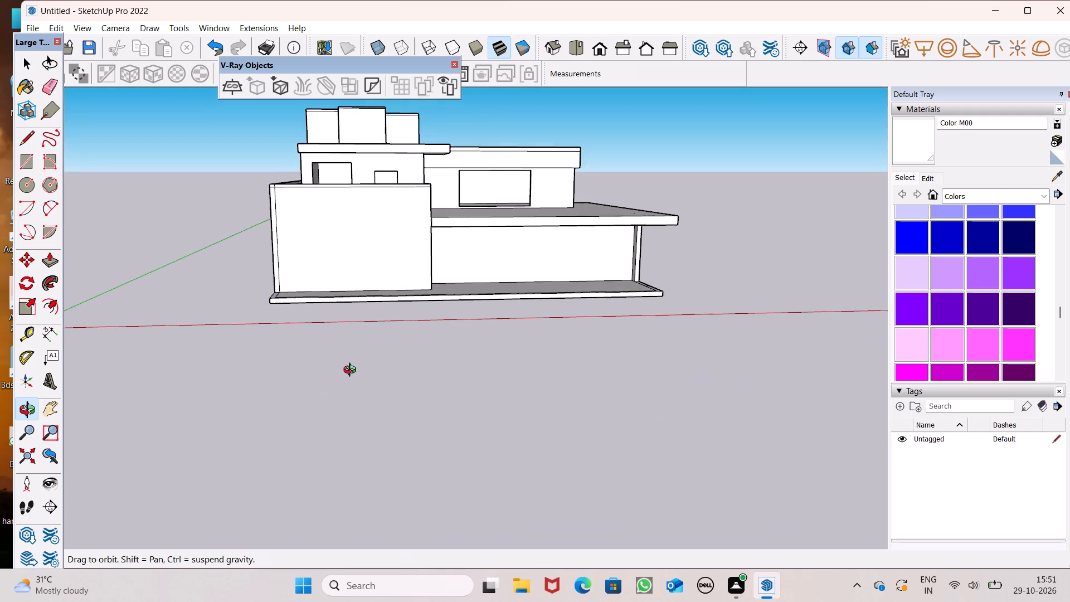
{"action": "middle_click_drag", "start_coordinate": [352, 371], "coordinate": [345, 377]}
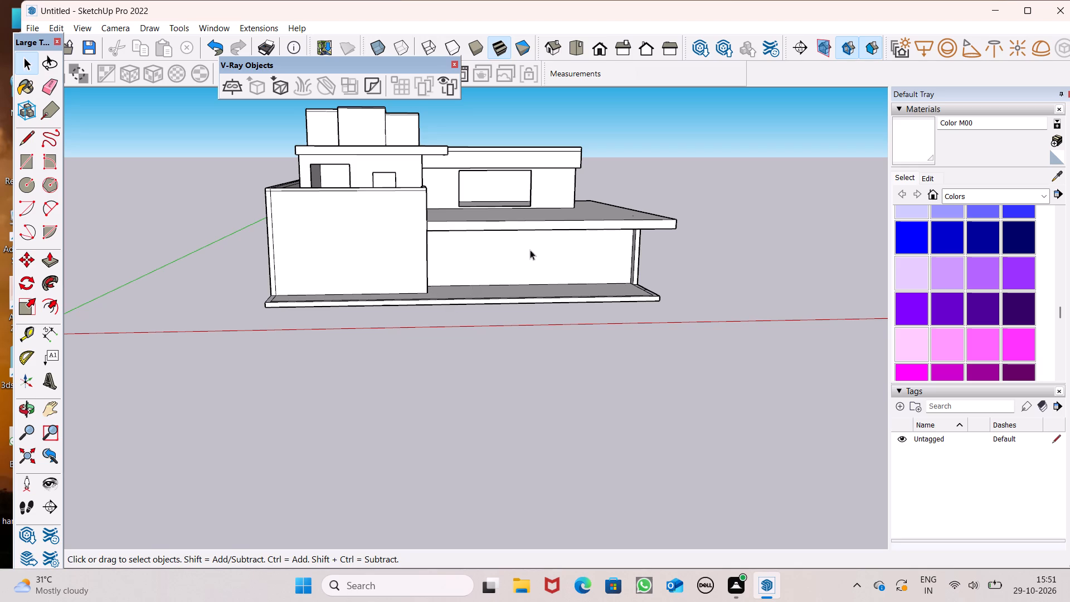
Draw a narrow vertical rectangle about 10' high on the recessed ground-floor wall, from the slab's underside to the floor.
{"action": "middle_click_drag", "start_coordinate": [529, 246], "coordinate": [516, 218]}
{"action": "scroll", "coordinate": [527, 246], "scroll_direction": "up", "scroll_amount": 11}
{"action": "scroll", "coordinate": [538, 188], "scroll_direction": "down", "scroll_amount": 4}
{"action": "middle_click_drag", "start_coordinate": [508, 234], "coordinate": [499, 223]}
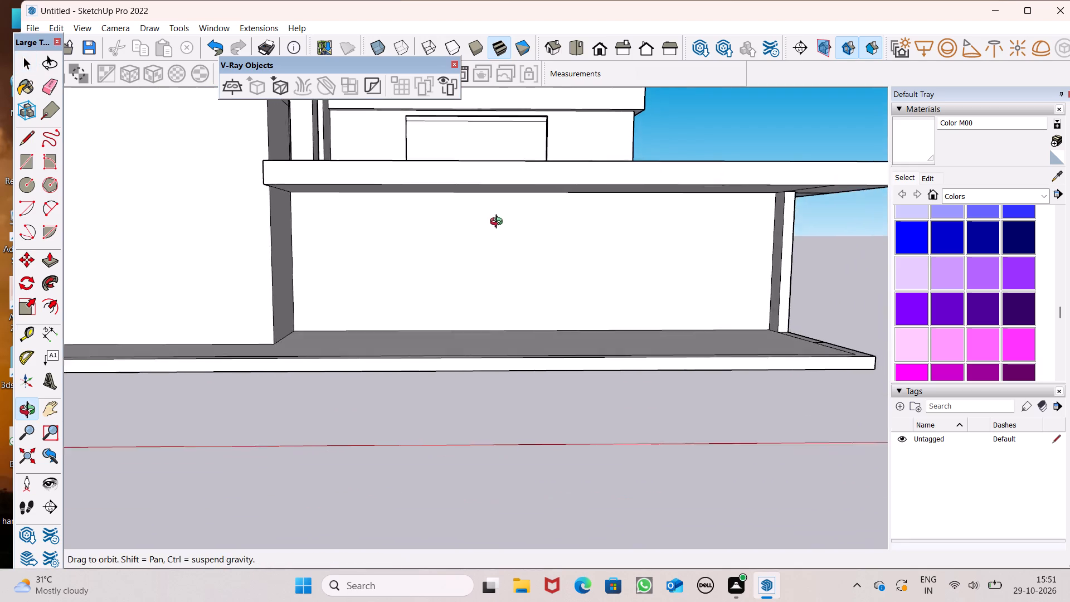
{"action": "middle_click_drag", "start_coordinate": [499, 223], "coordinate": [495, 190]}
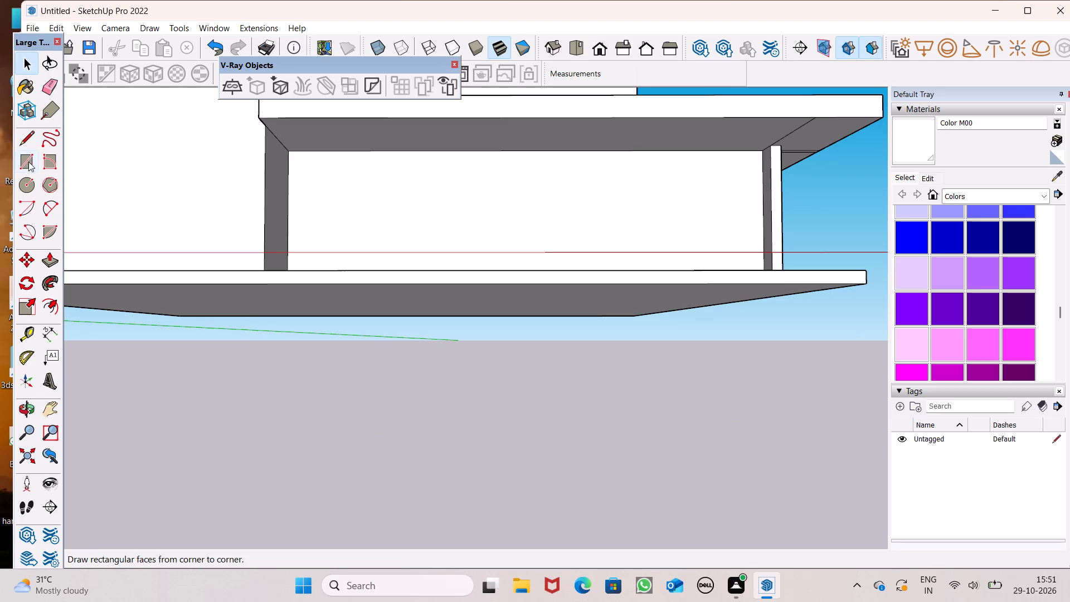
{"action": "left_click", "coordinate": [26, 166]}
{"action": "scroll", "coordinate": [555, 194], "scroll_direction": "down", "scroll_amount": 2}
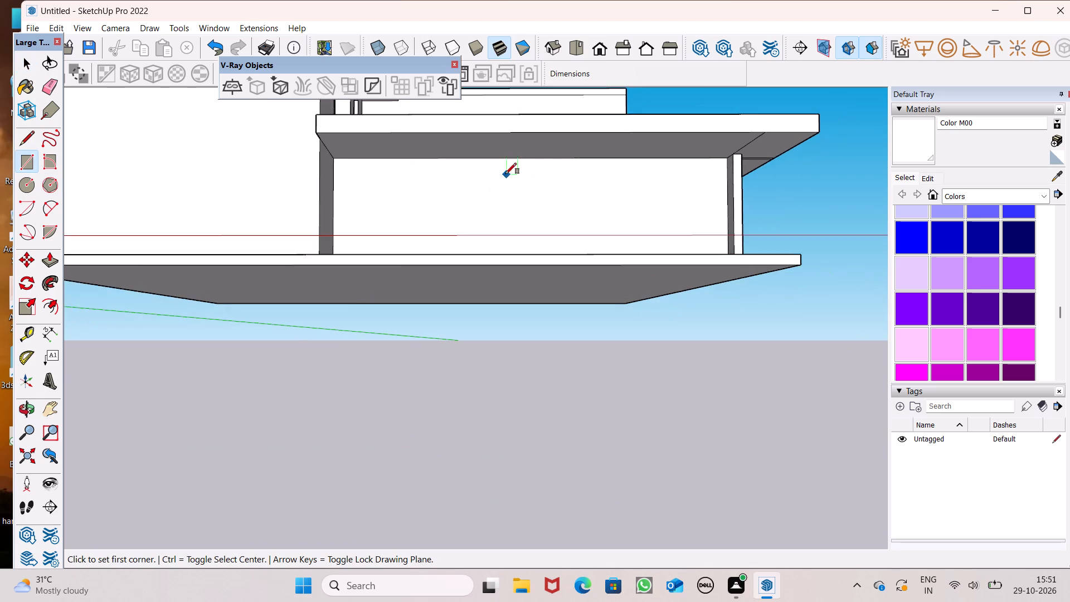
{"action": "scroll", "coordinate": [505, 174], "scroll_direction": "up", "scroll_amount": 7}
{"action": "scroll", "coordinate": [570, 147], "scroll_direction": "down", "scroll_amount": 6}
{"action": "scroll", "coordinate": [508, 161], "scroll_direction": "up", "scroll_amount": 5}
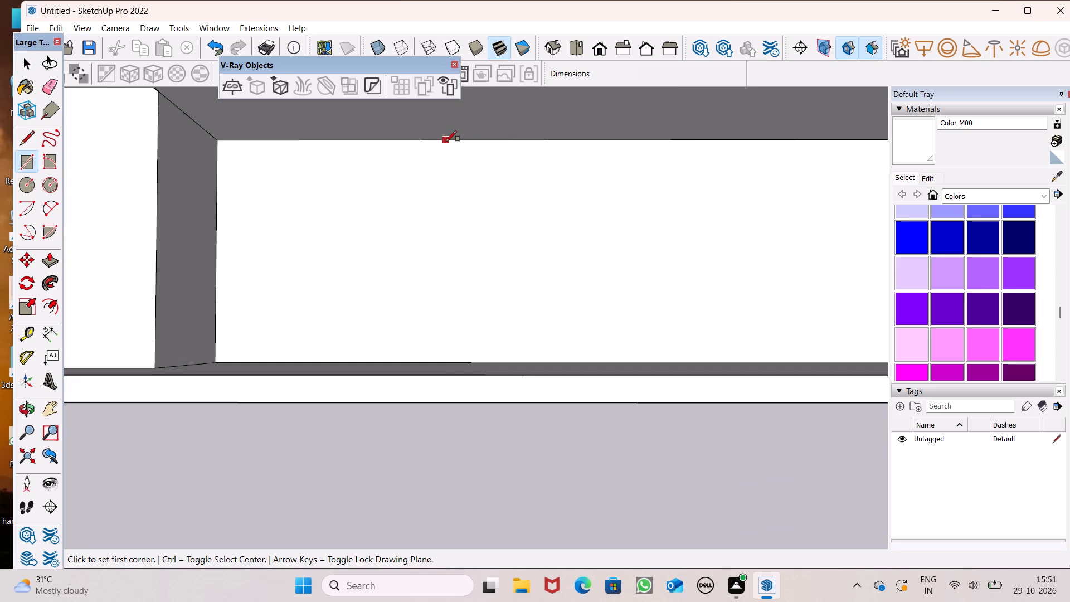
{"action": "left_click", "coordinate": [426, 143]}
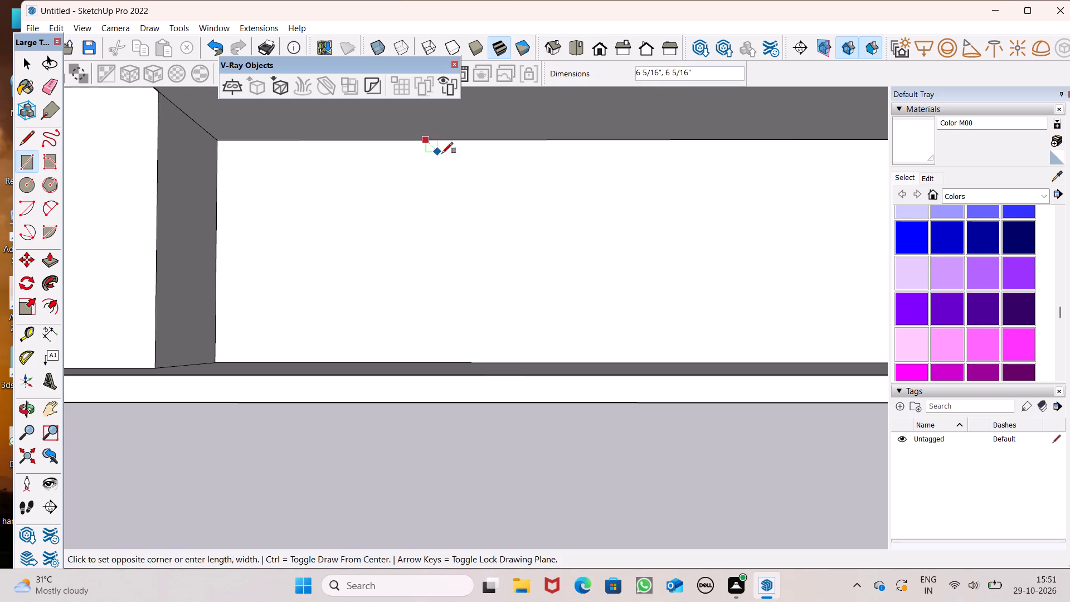
{"action": "scroll", "coordinate": [454, 161], "scroll_direction": "down", "scroll_amount": 6}
{"action": "middle_click_drag", "start_coordinate": [453, 193], "coordinate": [446, 236]}
{"action": "scroll", "coordinate": [443, 237], "scroll_direction": "up", "scroll_amount": 1}
{"action": "scroll", "coordinate": [481, 186], "scroll_direction": "down", "scroll_amount": 6}
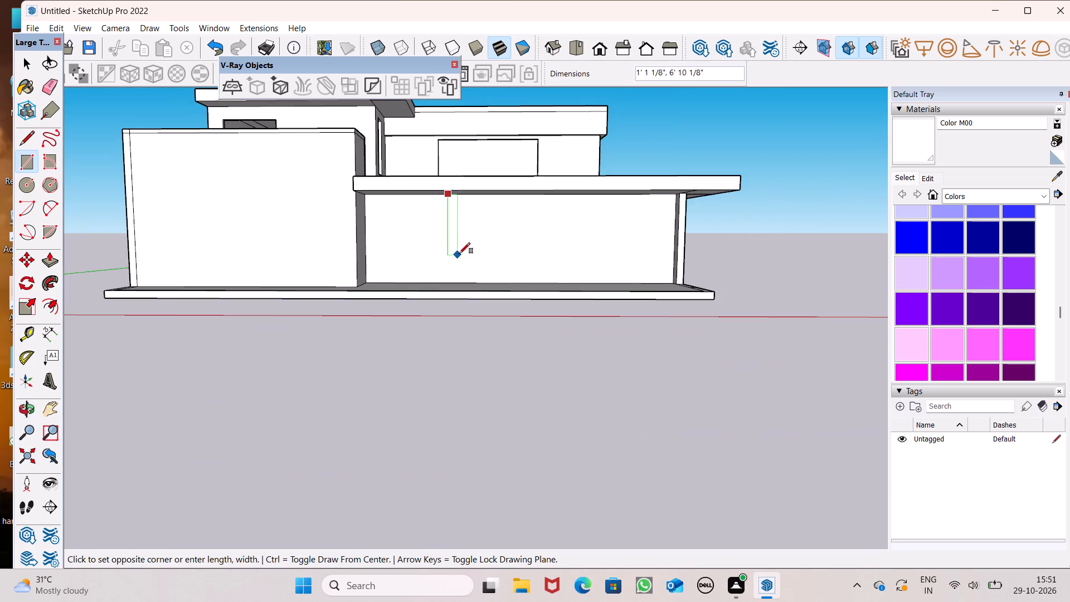
{"action": "scroll", "coordinate": [466, 261], "scroll_direction": "up", "scroll_amount": 2}
{"action": "scroll", "coordinate": [477, 271], "scroll_direction": "down", "scroll_amount": 4}
{"action": "scroll", "coordinate": [481, 271], "scroll_direction": "up", "scroll_amount": 5}
{"action": "scroll", "coordinate": [471, 283], "scroll_direction": "down", "scroll_amount": 1}
{"action": "scroll", "coordinate": [471, 283], "scroll_direction": "up", "scroll_amount": 2}
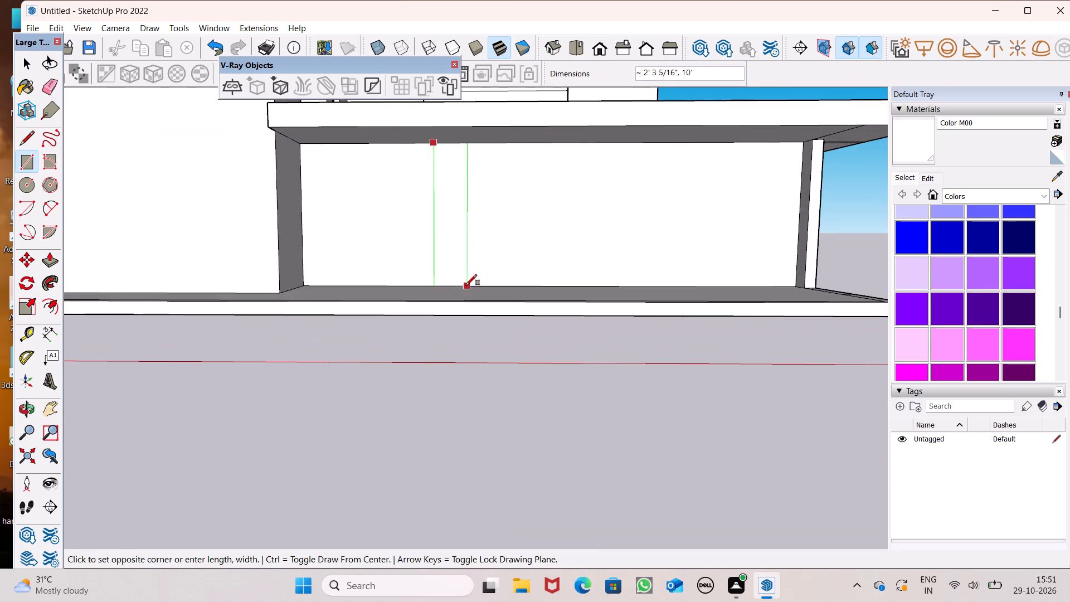
{"action": "scroll", "coordinate": [466, 285], "scroll_direction": "up", "scroll_amount": 6}
{"action": "left_click", "coordinate": [454, 284]}
Pull the narrow full-height strip on the recessed ground-floor wall outward about 4 9/16" to form a pilaster.
{"action": "scroll", "coordinate": [499, 278], "scroll_direction": "down", "scroll_amount": 6}
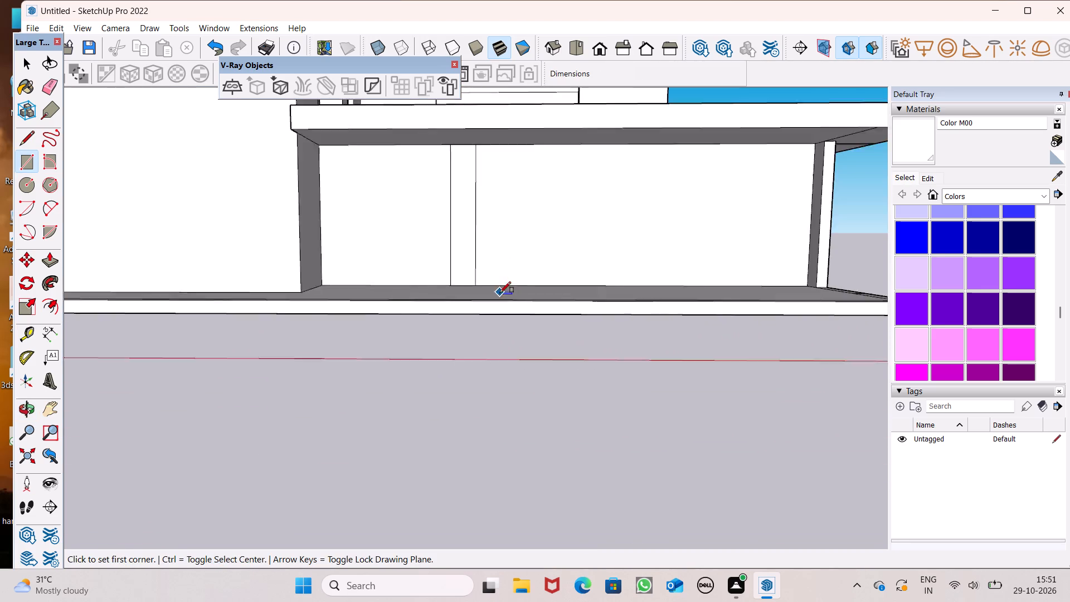
{"action": "scroll", "coordinate": [500, 293], "scroll_direction": "down", "scroll_amount": 2}
{"action": "middle_click_drag", "start_coordinate": [508, 284], "coordinate": [604, 268]}
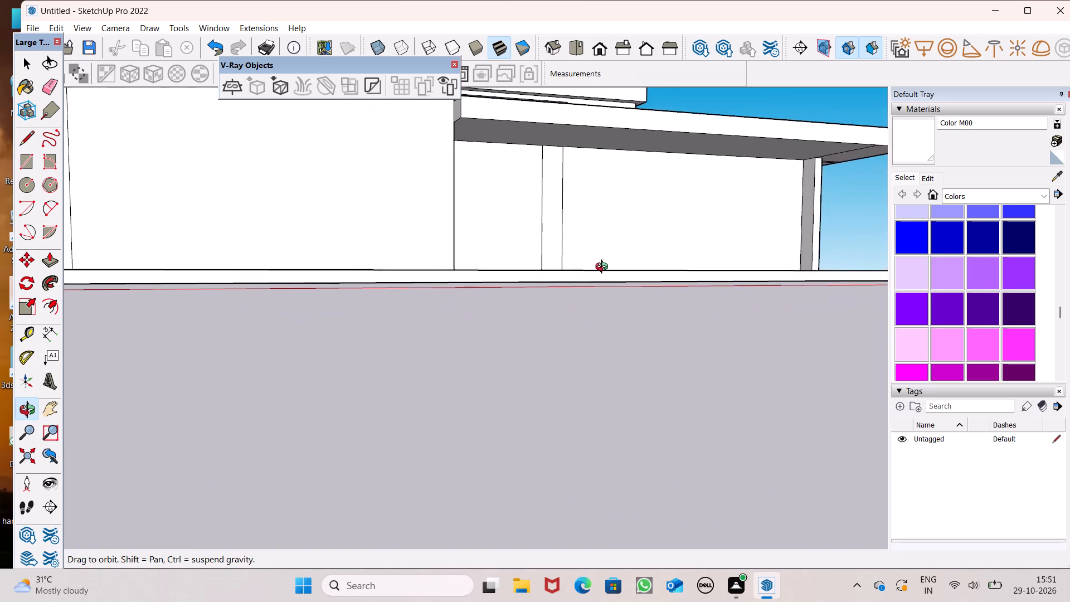
{"action": "middle_click_drag", "start_coordinate": [604, 268], "coordinate": [495, 309]}
{"action": "scroll", "coordinate": [495, 309], "scroll_direction": "up", "scroll_amount": 1}
{"action": "middle_click_drag", "start_coordinate": [417, 310], "coordinate": [556, 311]}
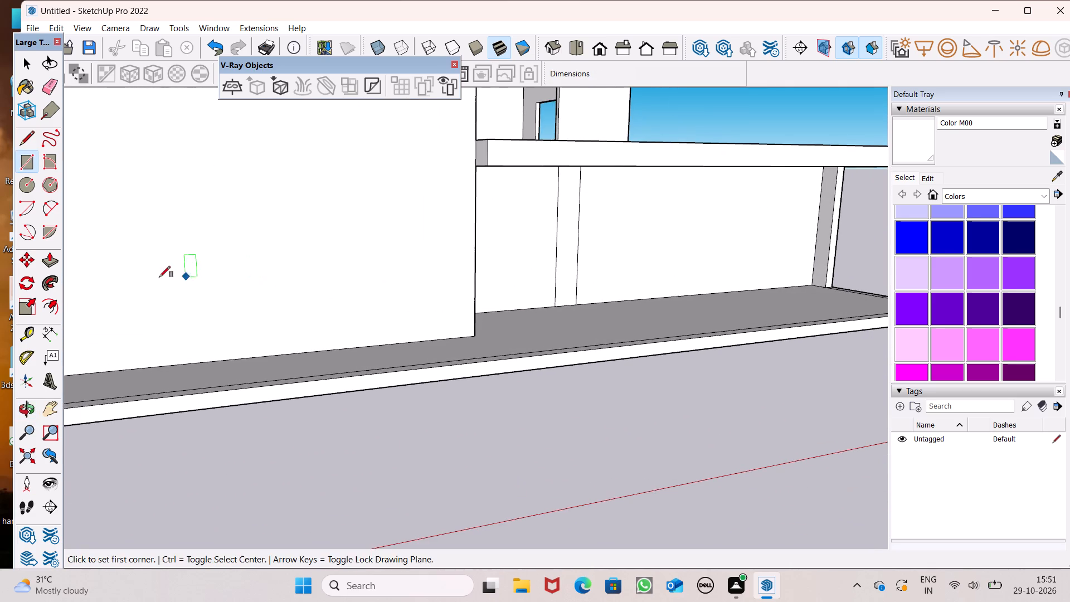
{"action": "left_click", "coordinate": [51, 268]}
{"action": "scroll", "coordinate": [582, 250], "scroll_direction": "up", "scroll_amount": 1}
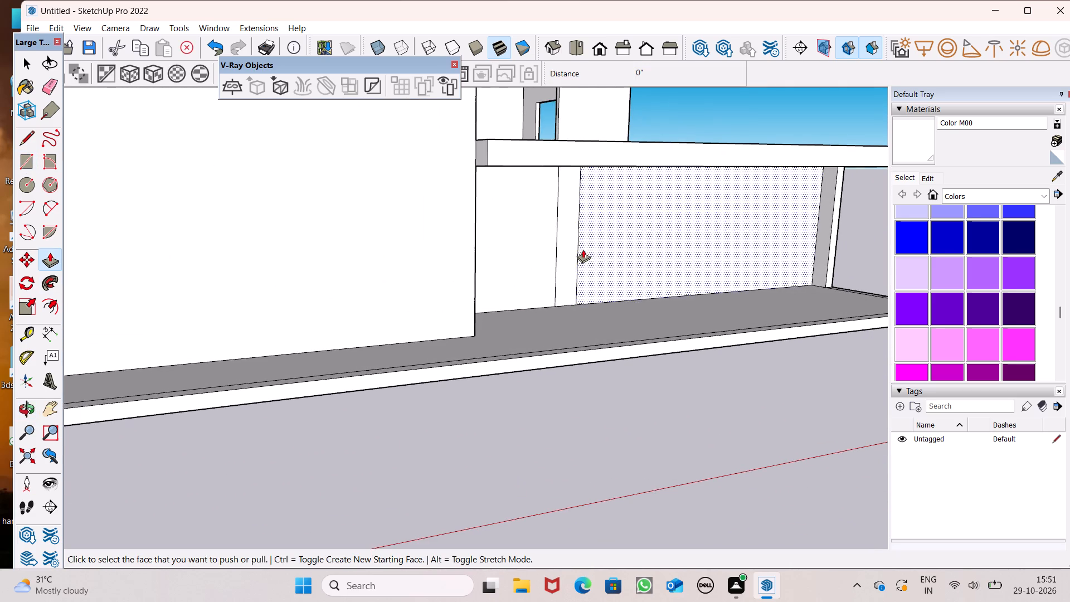
{"action": "scroll", "coordinate": [526, 245], "scroll_direction": "down", "scroll_amount": 4}
{"action": "middle_click_drag", "start_coordinate": [561, 265], "coordinate": [597, 361]}
{"action": "scroll", "coordinate": [600, 349], "scroll_direction": "up", "scroll_amount": 4}
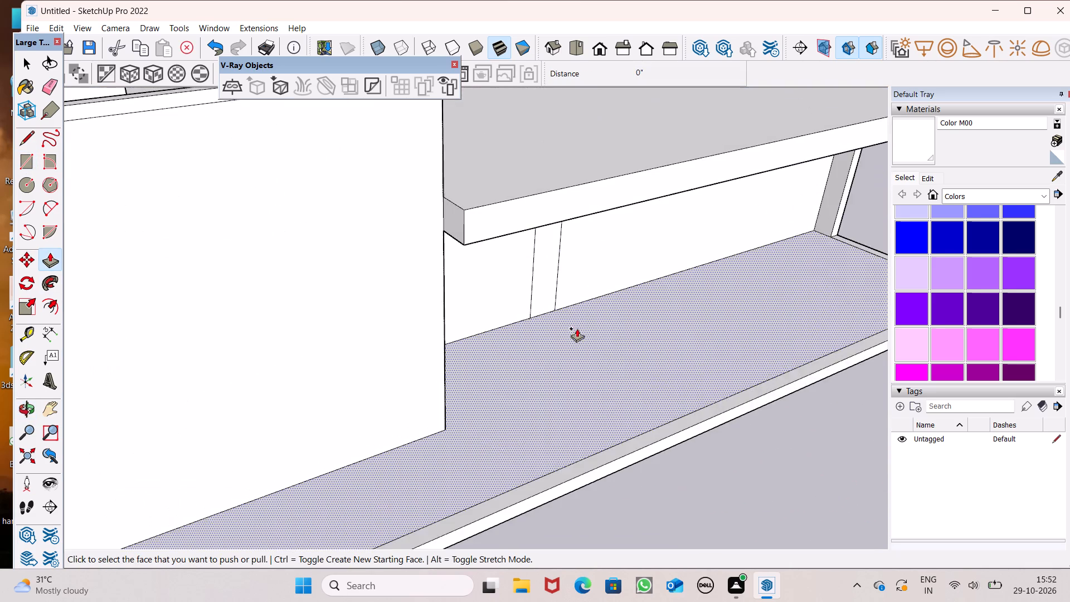
{"action": "scroll", "coordinate": [577, 328], "scroll_direction": "up", "scroll_amount": 3}
{"action": "middle_click_drag", "start_coordinate": [570, 323], "coordinate": [561, 272]}
{"action": "scroll", "coordinate": [537, 258], "scroll_direction": "down", "scroll_amount": 3}
{"action": "middle_click_drag", "start_coordinate": [515, 298], "coordinate": [538, 254]}
{"action": "scroll", "coordinate": [544, 231], "scroll_direction": "up", "scroll_amount": 1}
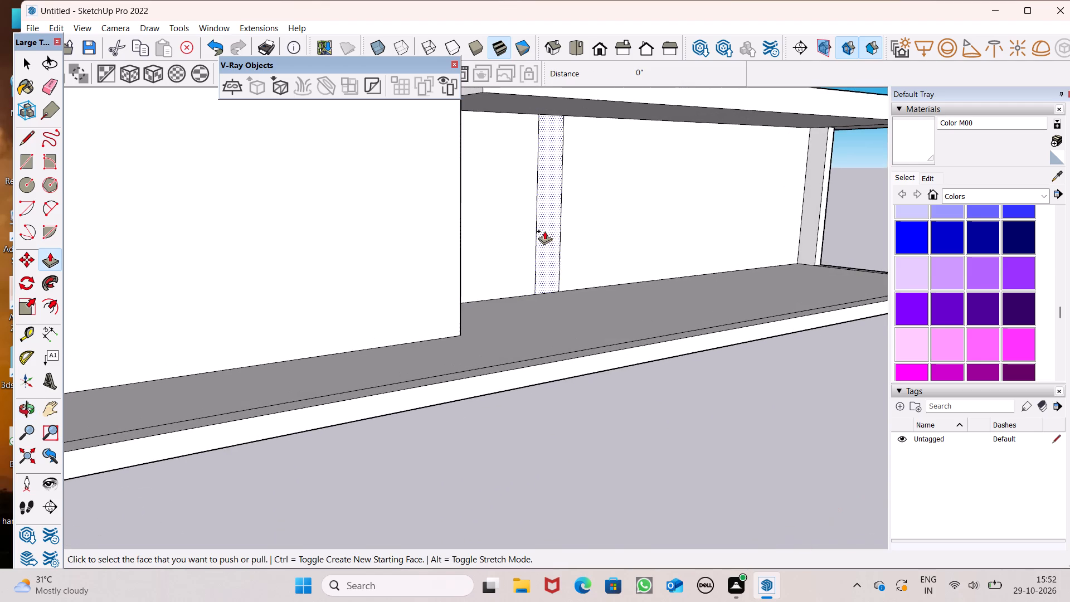
{"action": "scroll", "coordinate": [544, 231], "scroll_direction": "up", "scroll_amount": 7}
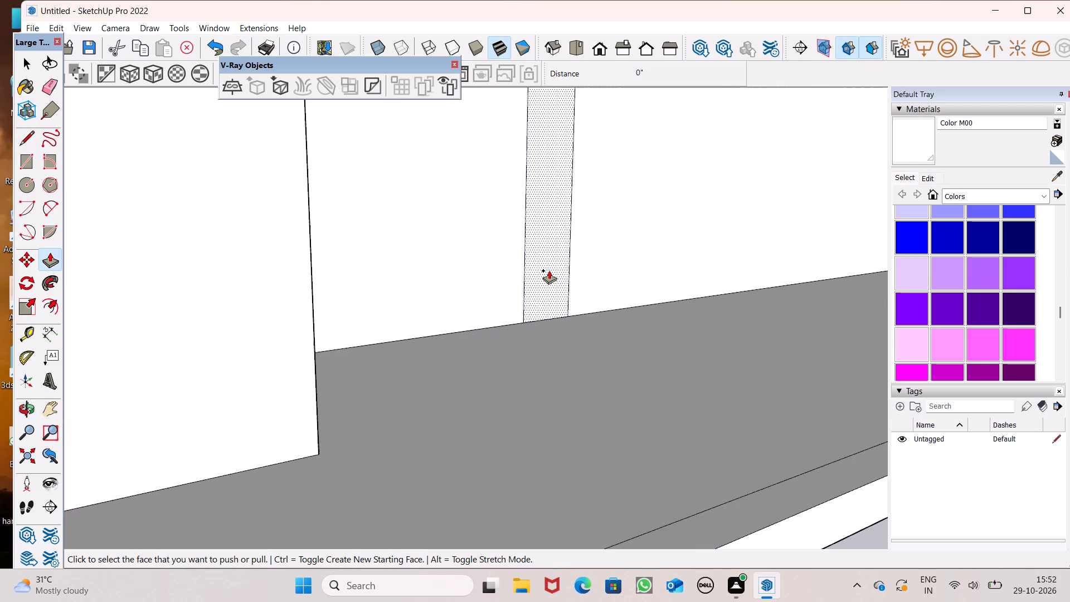
{"action": "left_click_drag", "start_coordinate": [549, 270], "coordinate": [556, 280]}
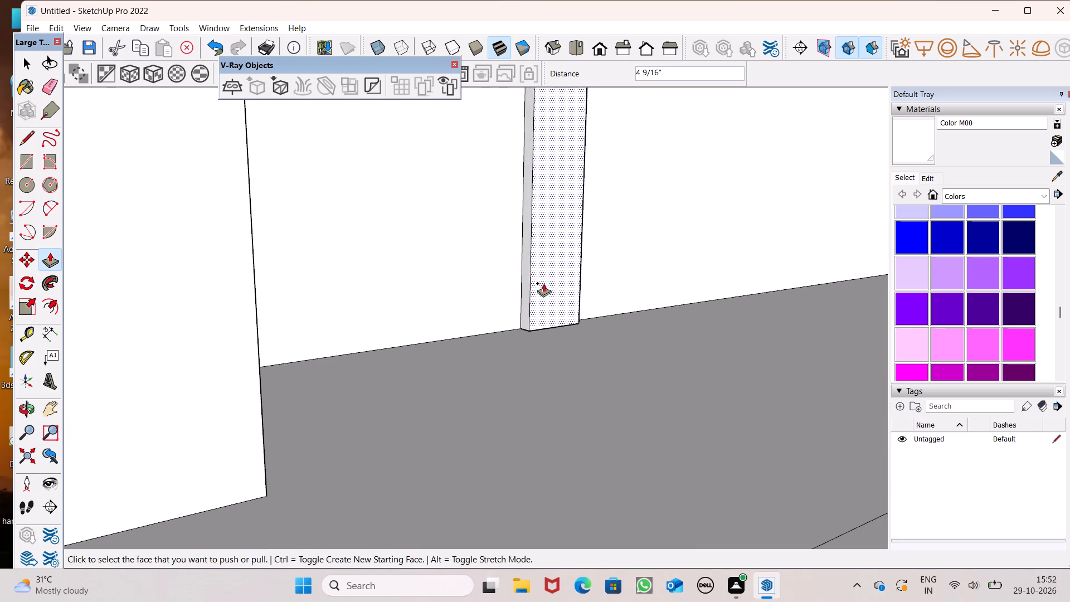
Push/Pull the pilaster's front face by about a further 2 1/8" to adjust its projection from the wall.
{"action": "scroll", "coordinate": [541, 288], "scroll_direction": "down", "scroll_amount": 3}
{"action": "middle_click_drag", "start_coordinate": [539, 308], "coordinate": [401, 323]}
{"action": "scroll", "coordinate": [401, 323], "scroll_direction": "up", "scroll_amount": 1}
{"action": "scroll", "coordinate": [588, 284], "scroll_direction": "down", "scroll_amount": 6}
{"action": "middle_click_drag", "start_coordinate": [621, 286], "coordinate": [761, 266]}
{"action": "scroll", "coordinate": [260, 255], "scroll_direction": "down", "scroll_amount": 4}
{"action": "scroll", "coordinate": [582, 198], "scroll_direction": "up", "scroll_amount": 6}
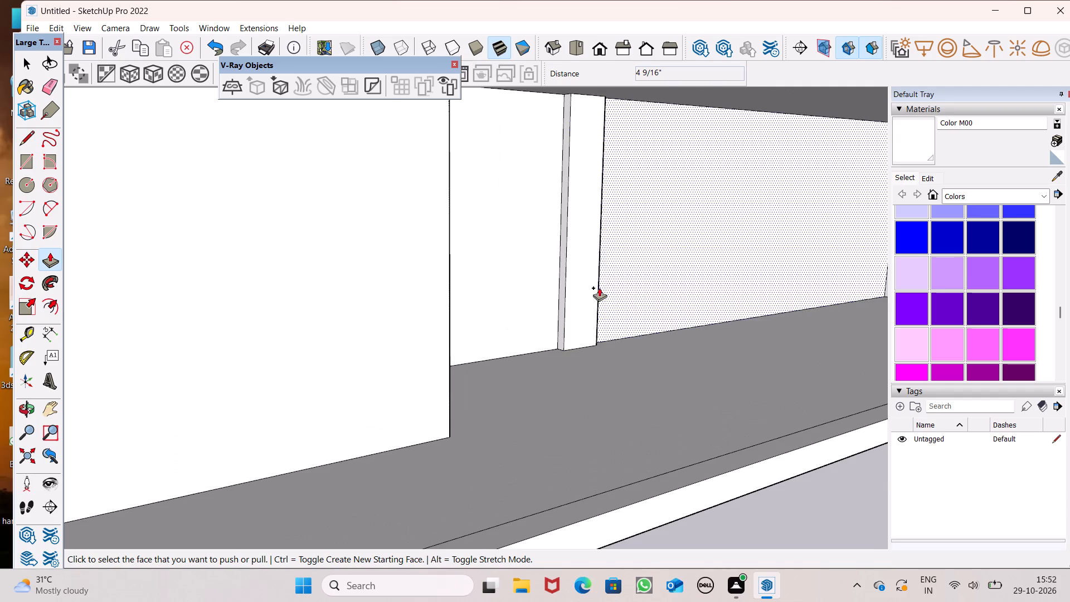
{"action": "scroll", "coordinate": [581, 336], "scroll_direction": "up", "scroll_amount": 3}
{"action": "left_click", "coordinate": [582, 339]}
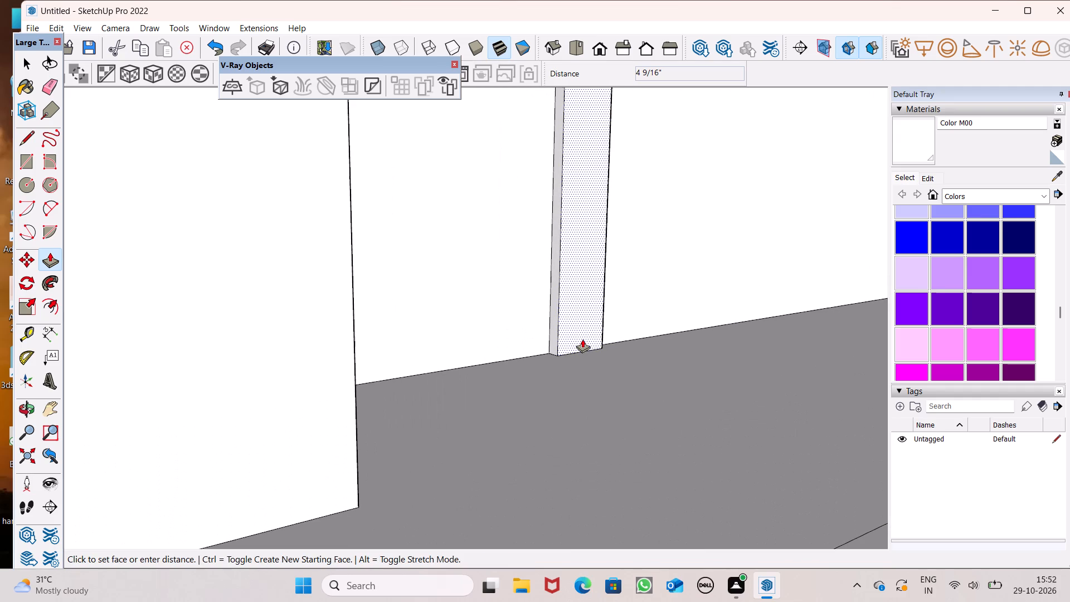
{"action": "scroll", "coordinate": [555, 322], "scroll_direction": "down", "scroll_amount": 4}
{"action": "middle_click_drag", "start_coordinate": [571, 338], "coordinate": [563, 394]}
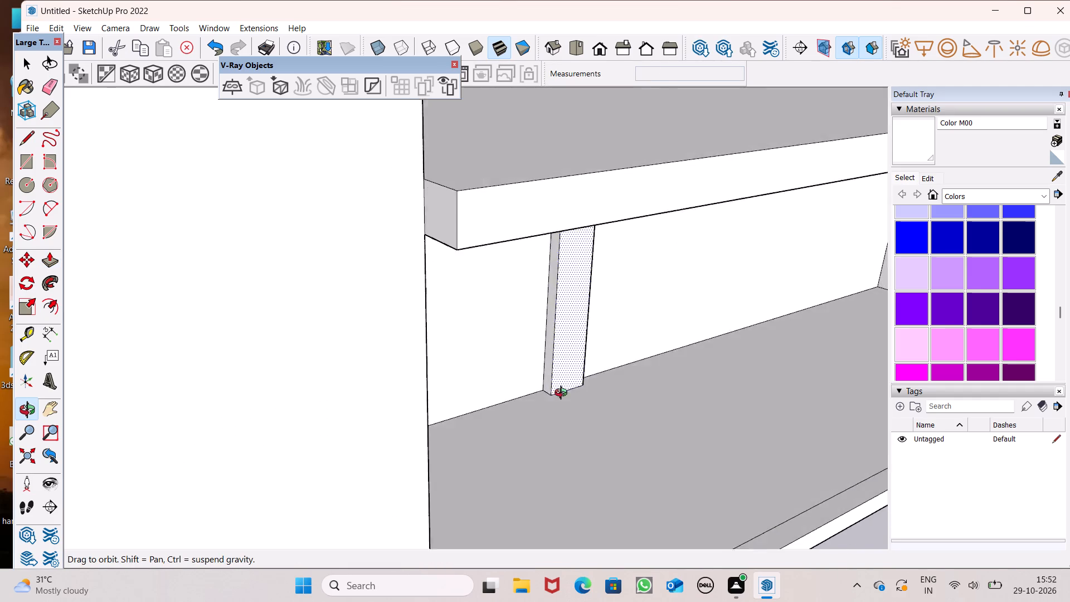
{"action": "middle_click_drag", "start_coordinate": [563, 394], "coordinate": [445, 404]}
{"action": "scroll", "coordinate": [485, 333], "scroll_direction": "down", "scroll_amount": 4}
{"action": "middle_click_drag", "start_coordinate": [456, 343], "coordinate": [284, 301]}
{"action": "scroll", "coordinate": [530, 221], "scroll_direction": "down", "scroll_amount": 2}
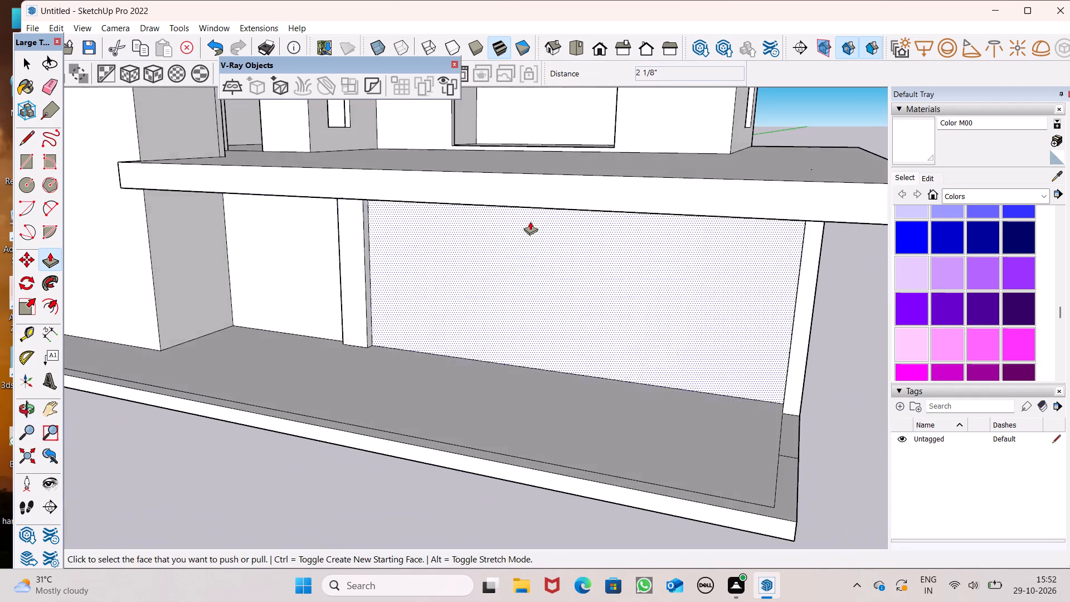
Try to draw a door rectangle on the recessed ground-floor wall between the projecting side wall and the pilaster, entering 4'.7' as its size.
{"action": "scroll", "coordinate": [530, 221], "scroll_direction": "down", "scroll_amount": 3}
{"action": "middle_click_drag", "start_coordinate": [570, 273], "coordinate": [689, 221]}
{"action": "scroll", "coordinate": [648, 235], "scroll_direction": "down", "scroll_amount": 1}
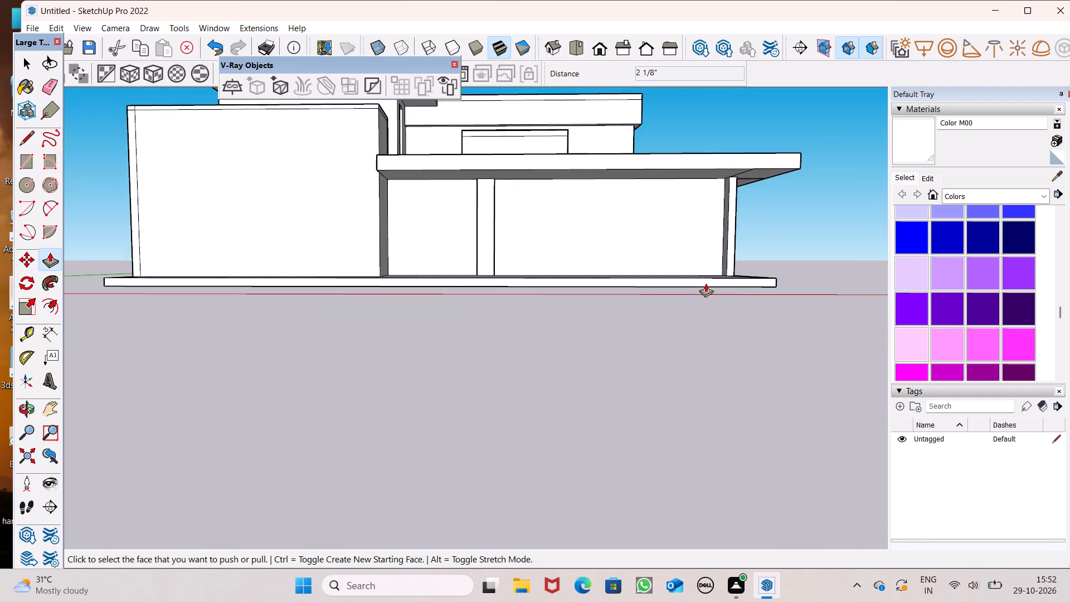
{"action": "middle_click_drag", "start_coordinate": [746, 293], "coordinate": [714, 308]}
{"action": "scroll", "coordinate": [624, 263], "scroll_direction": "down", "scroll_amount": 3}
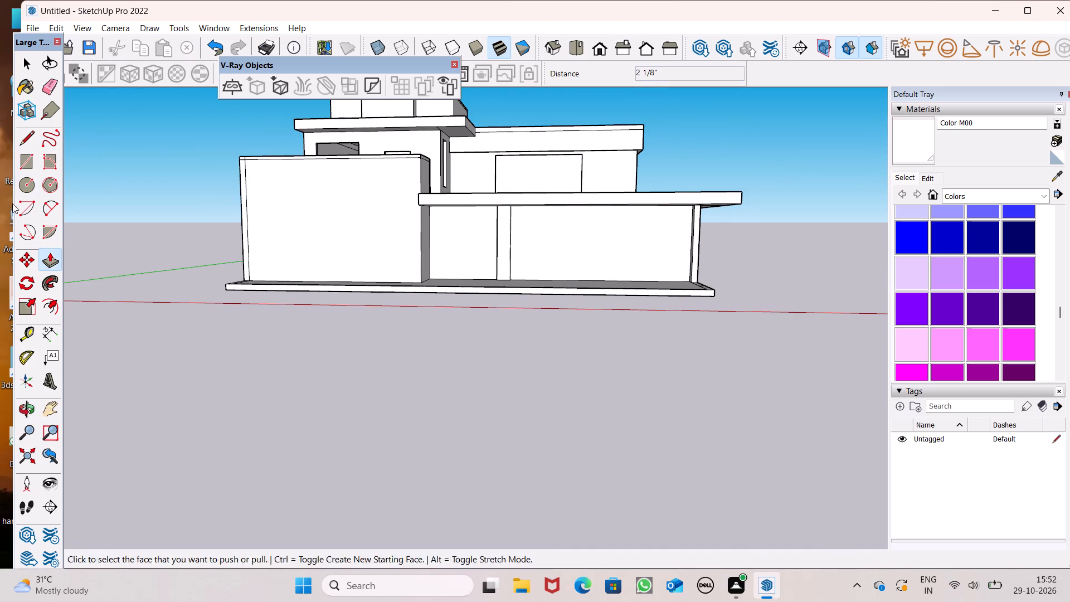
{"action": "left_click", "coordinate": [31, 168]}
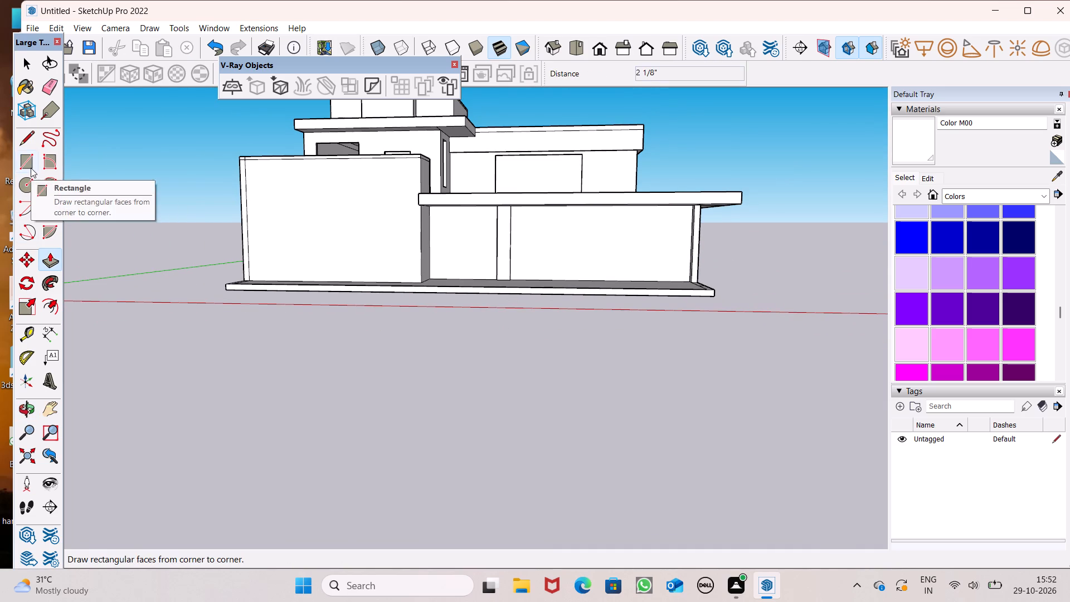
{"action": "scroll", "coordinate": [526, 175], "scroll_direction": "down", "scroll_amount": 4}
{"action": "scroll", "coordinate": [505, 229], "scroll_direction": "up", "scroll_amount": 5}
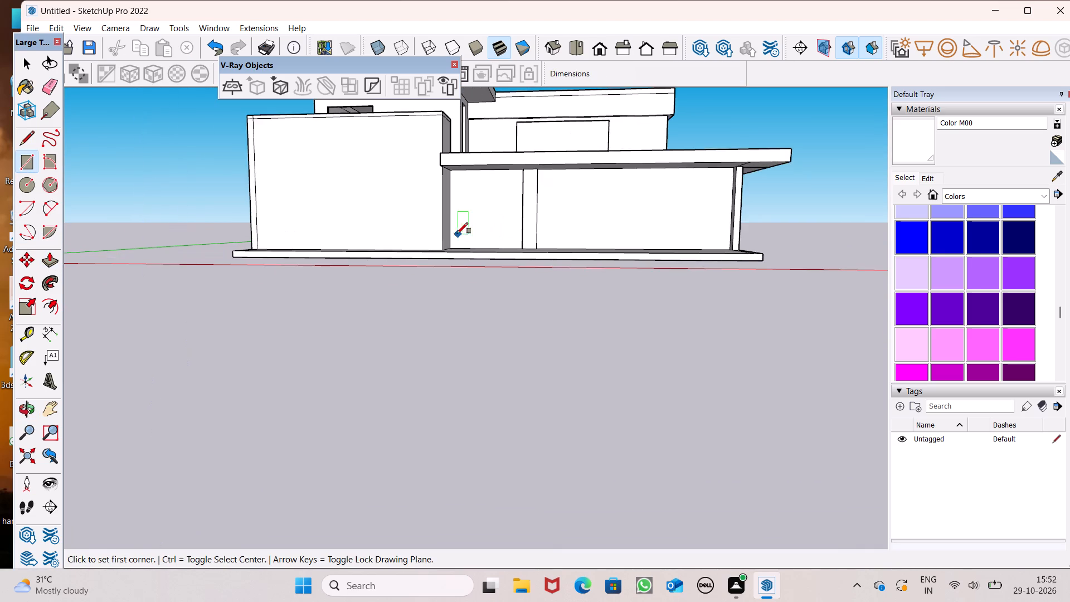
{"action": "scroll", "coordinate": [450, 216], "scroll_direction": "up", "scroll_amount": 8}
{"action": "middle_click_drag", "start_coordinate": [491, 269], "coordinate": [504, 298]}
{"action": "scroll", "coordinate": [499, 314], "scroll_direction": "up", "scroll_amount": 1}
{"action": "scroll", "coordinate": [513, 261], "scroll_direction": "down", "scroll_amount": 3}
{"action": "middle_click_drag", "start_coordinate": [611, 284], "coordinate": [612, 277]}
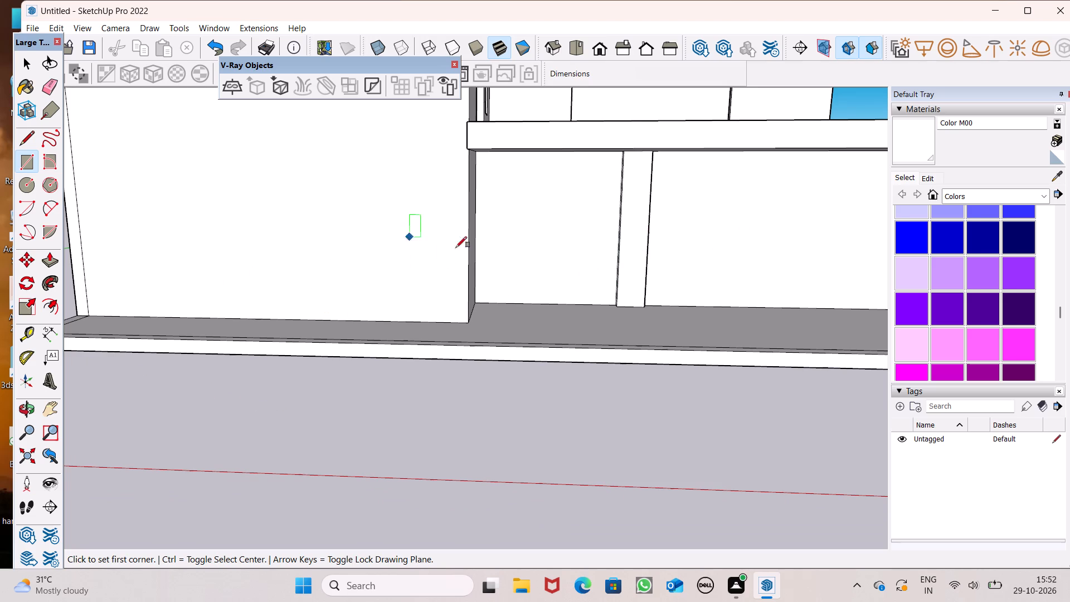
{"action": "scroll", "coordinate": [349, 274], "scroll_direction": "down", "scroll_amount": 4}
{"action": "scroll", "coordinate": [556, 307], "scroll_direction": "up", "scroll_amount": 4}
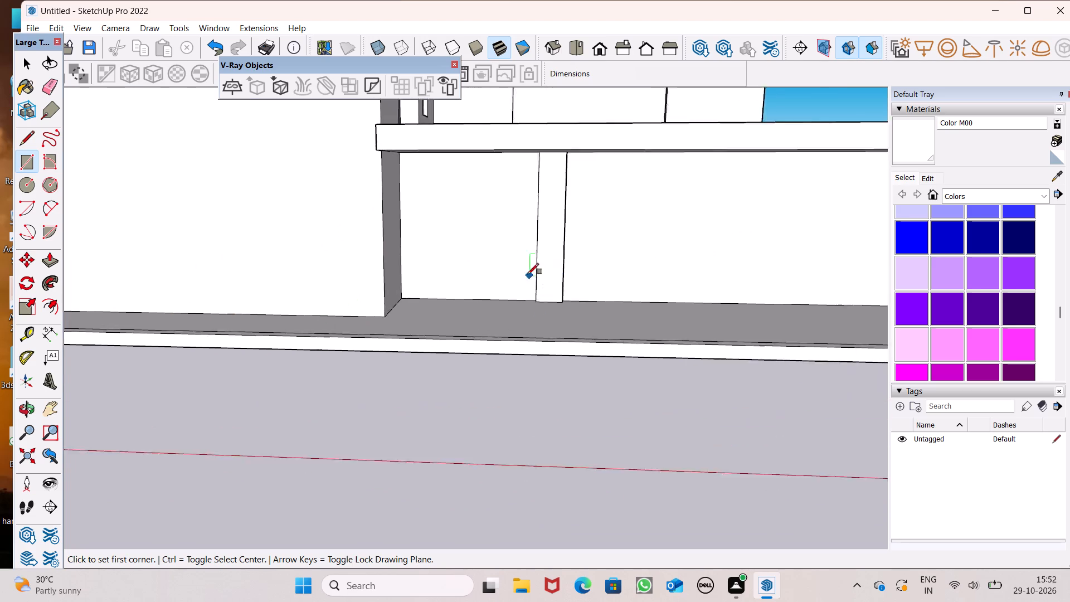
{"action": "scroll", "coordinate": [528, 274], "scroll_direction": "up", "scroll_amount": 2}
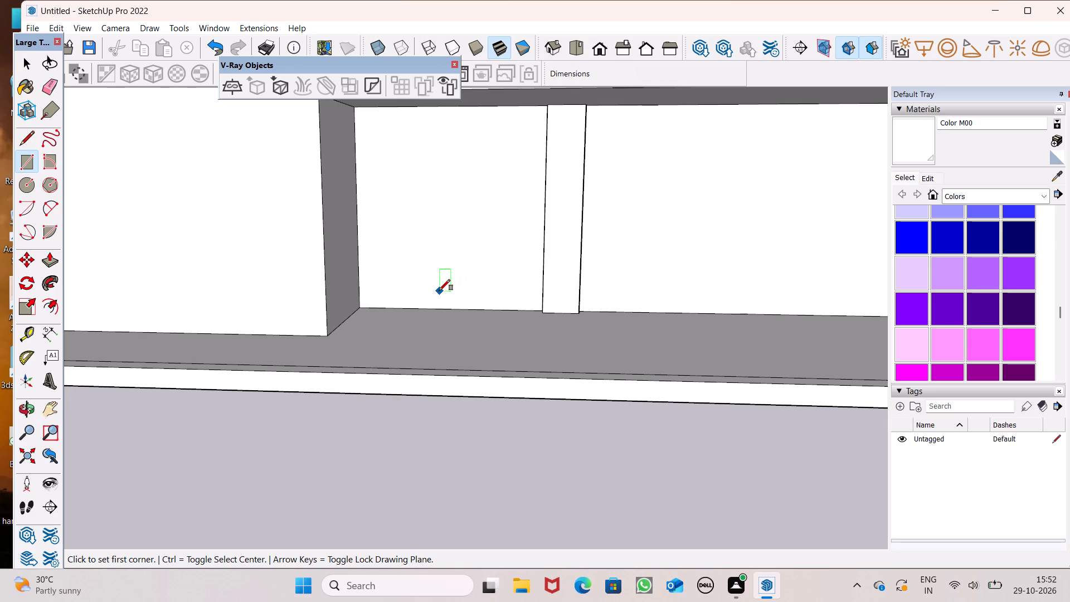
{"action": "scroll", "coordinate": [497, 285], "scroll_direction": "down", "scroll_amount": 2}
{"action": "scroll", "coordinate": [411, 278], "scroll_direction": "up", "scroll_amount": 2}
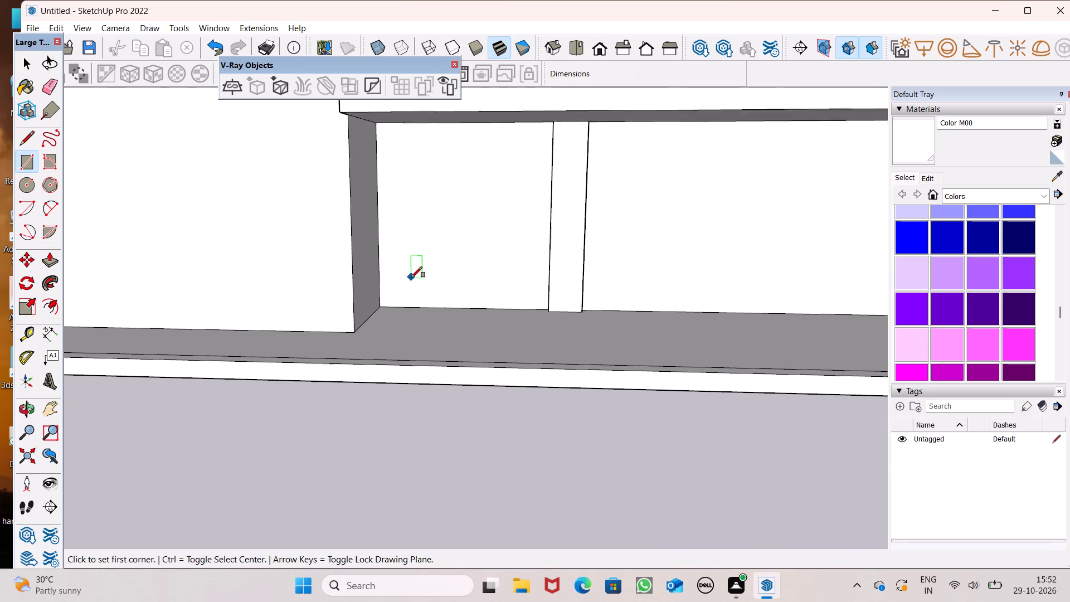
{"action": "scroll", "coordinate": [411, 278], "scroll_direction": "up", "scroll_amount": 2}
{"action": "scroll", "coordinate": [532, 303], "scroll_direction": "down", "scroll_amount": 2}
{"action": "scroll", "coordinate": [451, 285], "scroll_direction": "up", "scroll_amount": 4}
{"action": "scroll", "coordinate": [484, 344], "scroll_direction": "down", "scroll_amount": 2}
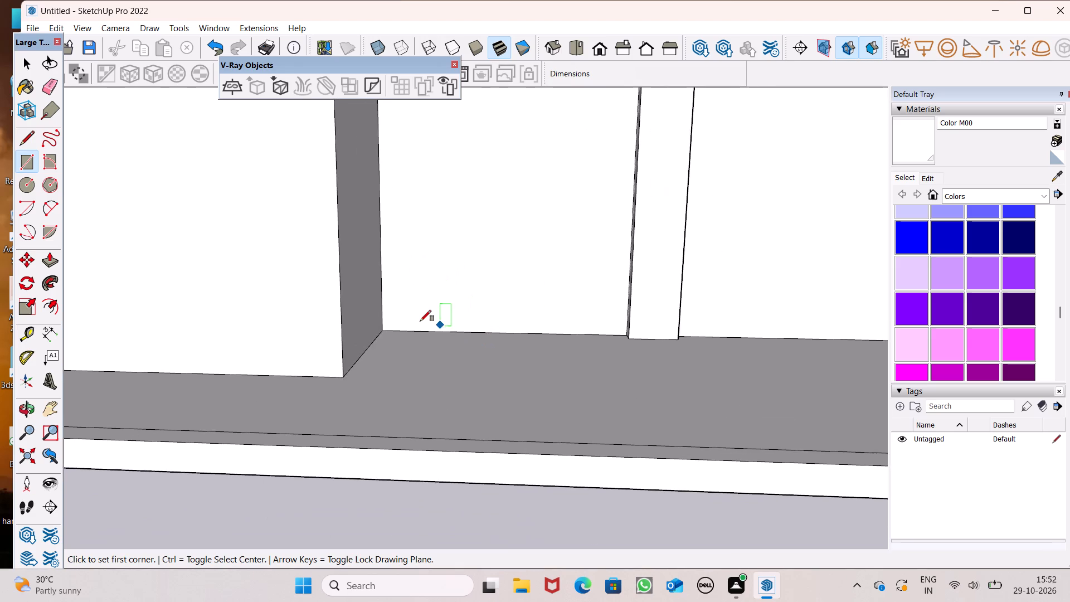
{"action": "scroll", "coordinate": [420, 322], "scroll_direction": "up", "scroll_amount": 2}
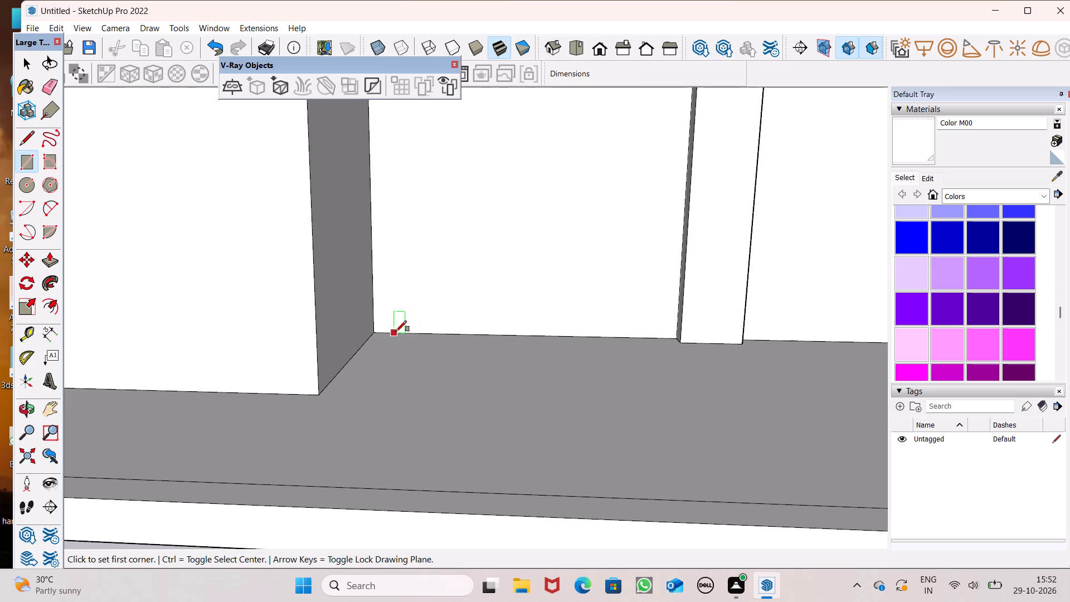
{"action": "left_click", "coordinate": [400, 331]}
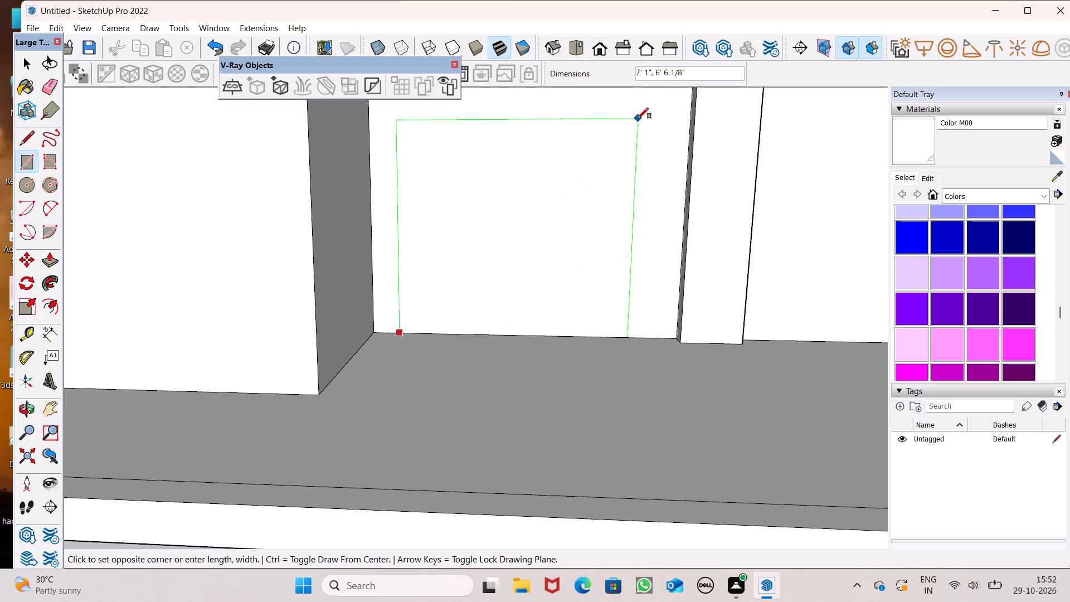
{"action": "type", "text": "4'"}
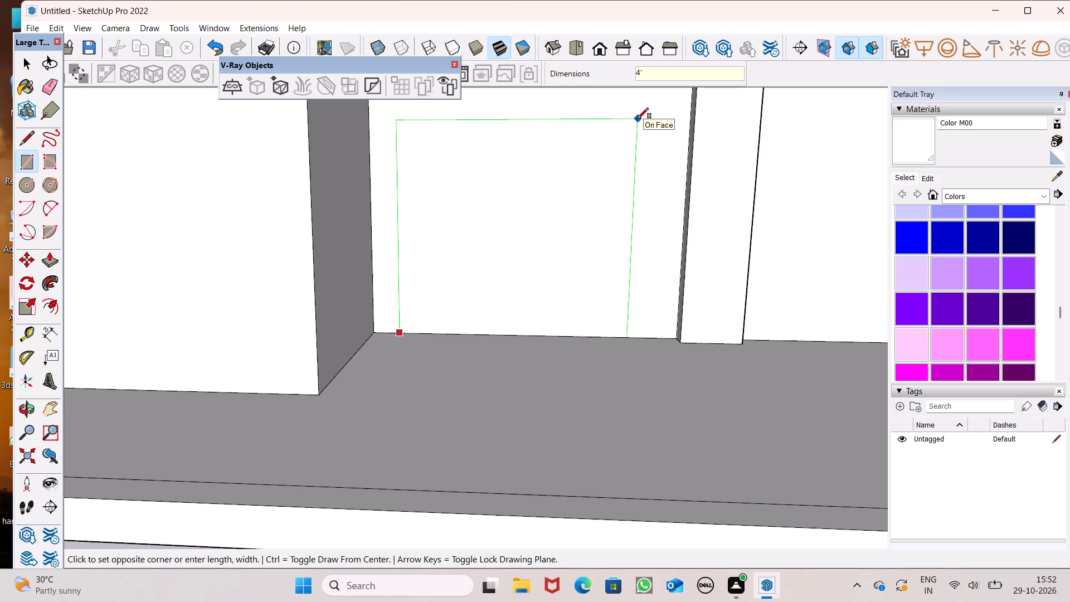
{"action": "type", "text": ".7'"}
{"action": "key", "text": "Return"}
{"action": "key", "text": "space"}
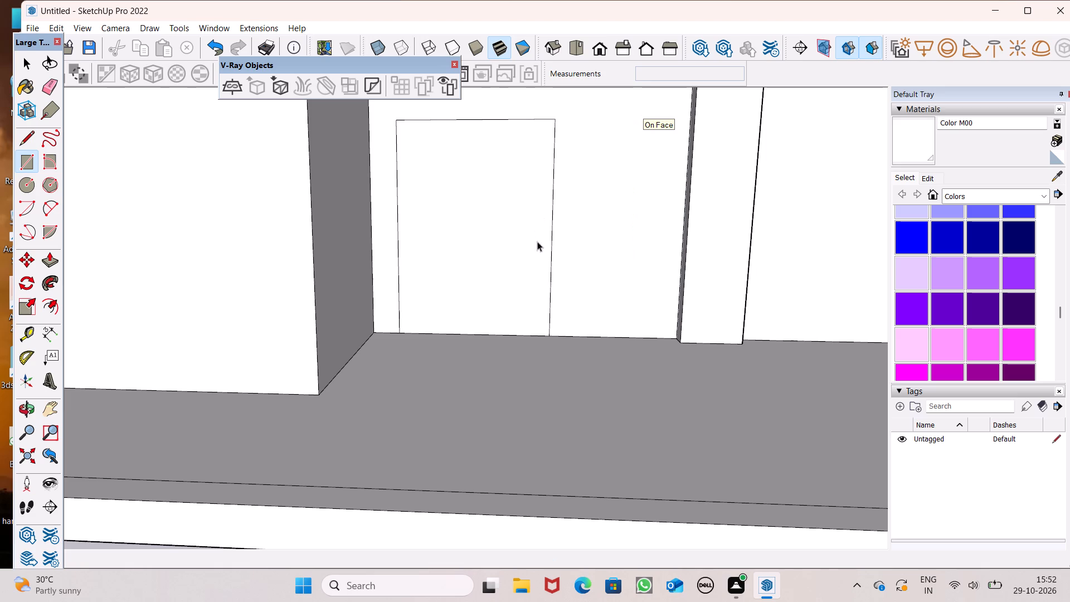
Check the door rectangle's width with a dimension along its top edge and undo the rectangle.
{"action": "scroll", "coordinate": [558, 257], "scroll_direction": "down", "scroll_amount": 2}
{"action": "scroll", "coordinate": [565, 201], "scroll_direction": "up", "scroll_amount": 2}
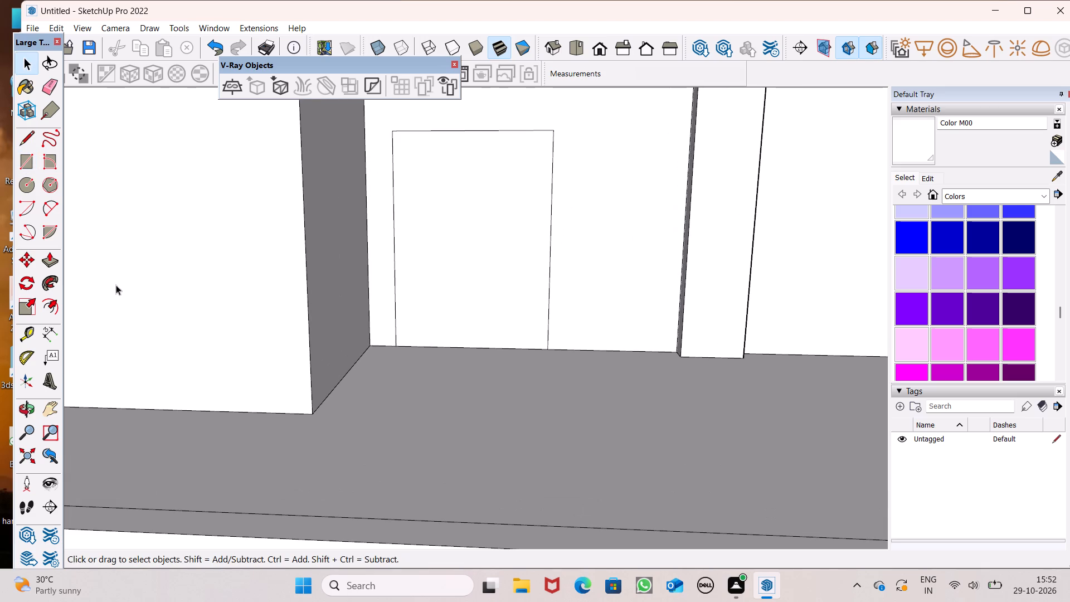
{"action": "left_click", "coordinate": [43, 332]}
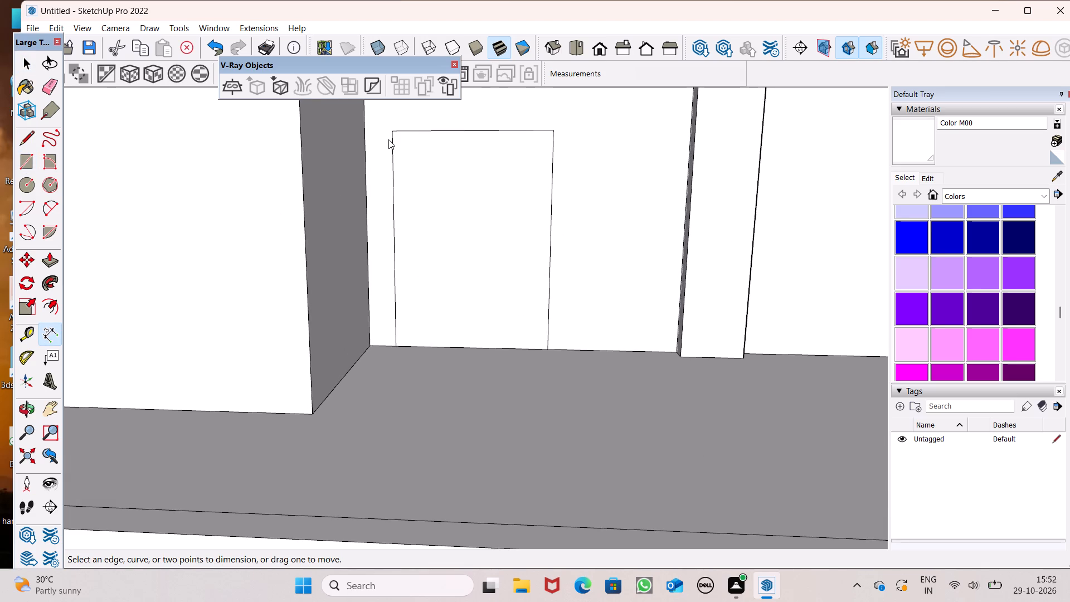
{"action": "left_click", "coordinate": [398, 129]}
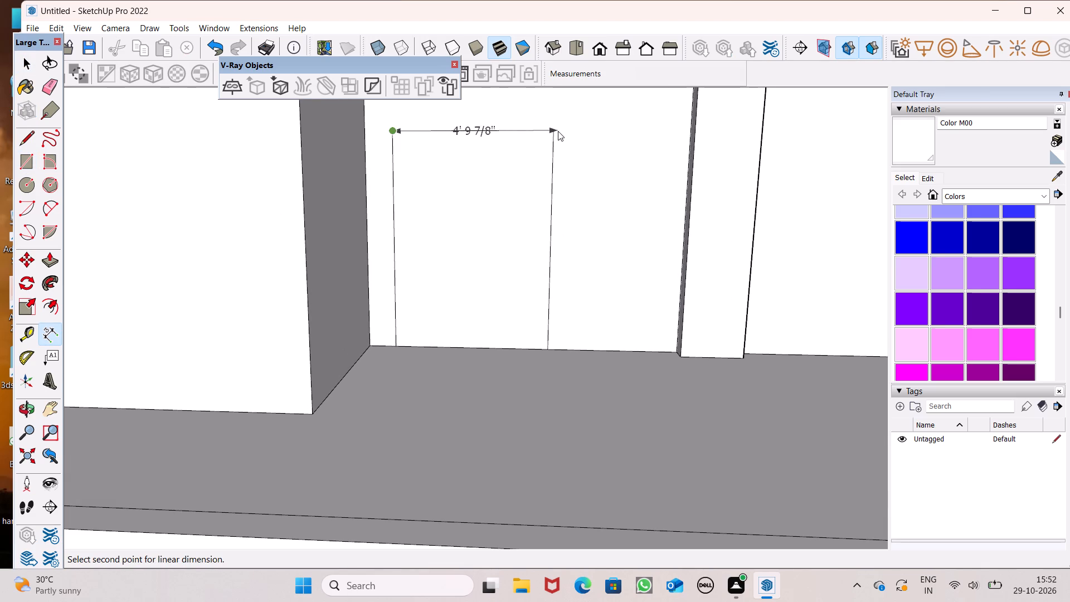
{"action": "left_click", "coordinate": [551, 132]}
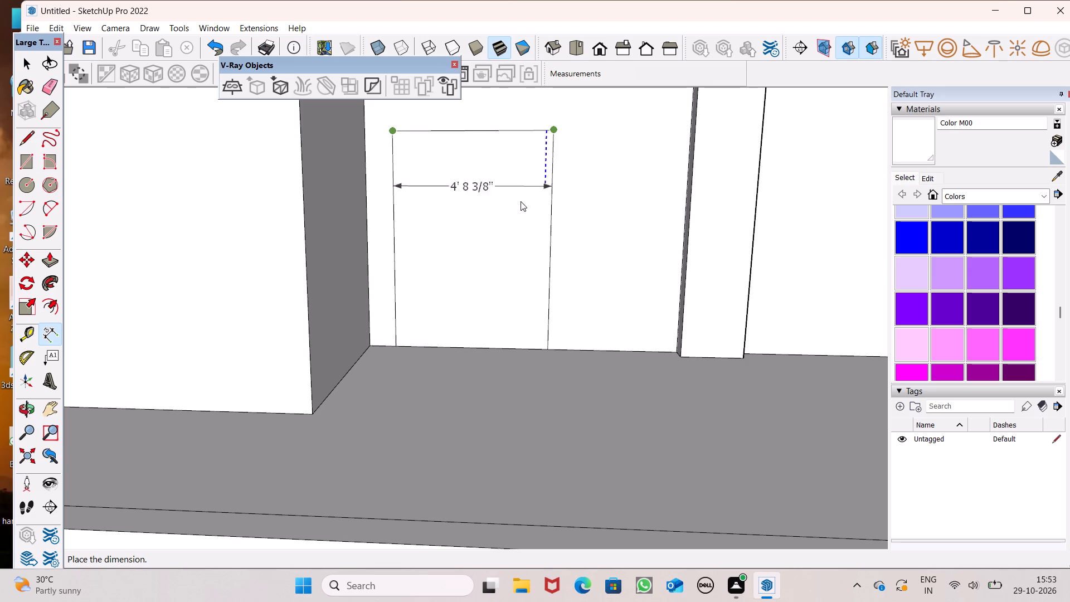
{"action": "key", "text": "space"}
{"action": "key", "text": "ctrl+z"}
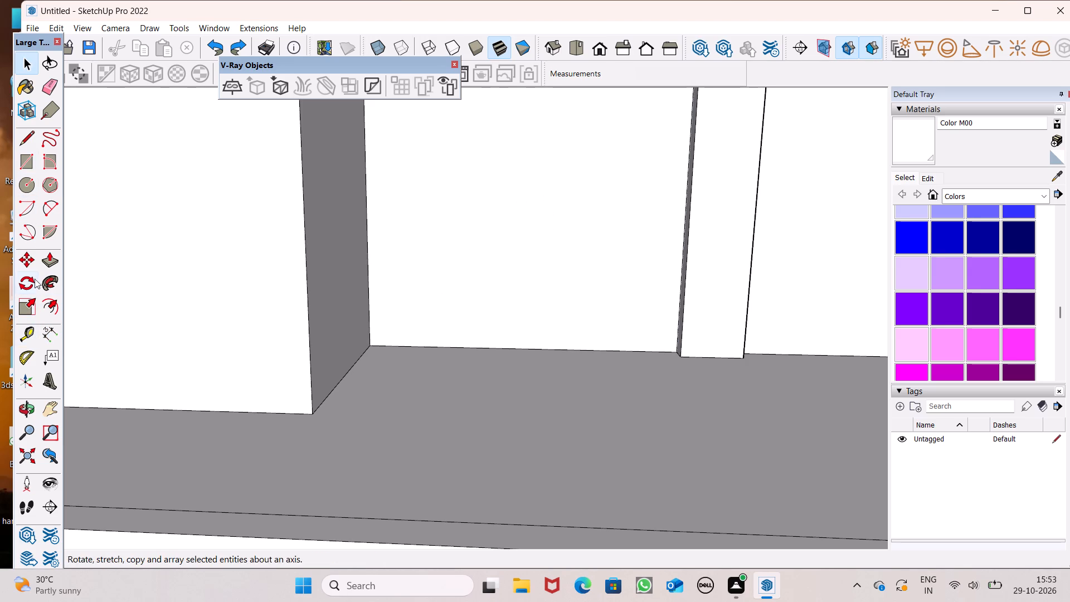
Draw a 4' by 7' door rectangle rising from the floor line of the recessed wall, between the side wall and the pilaster.
{"action": "left_click", "coordinate": [29, 166]}
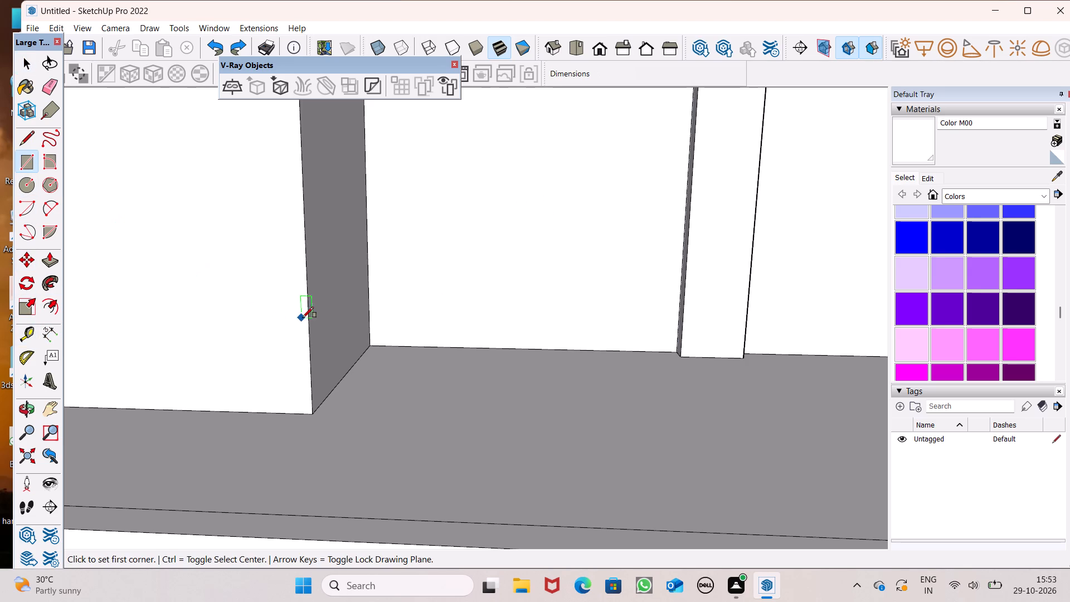
{"action": "left_click", "coordinate": [448, 344]}
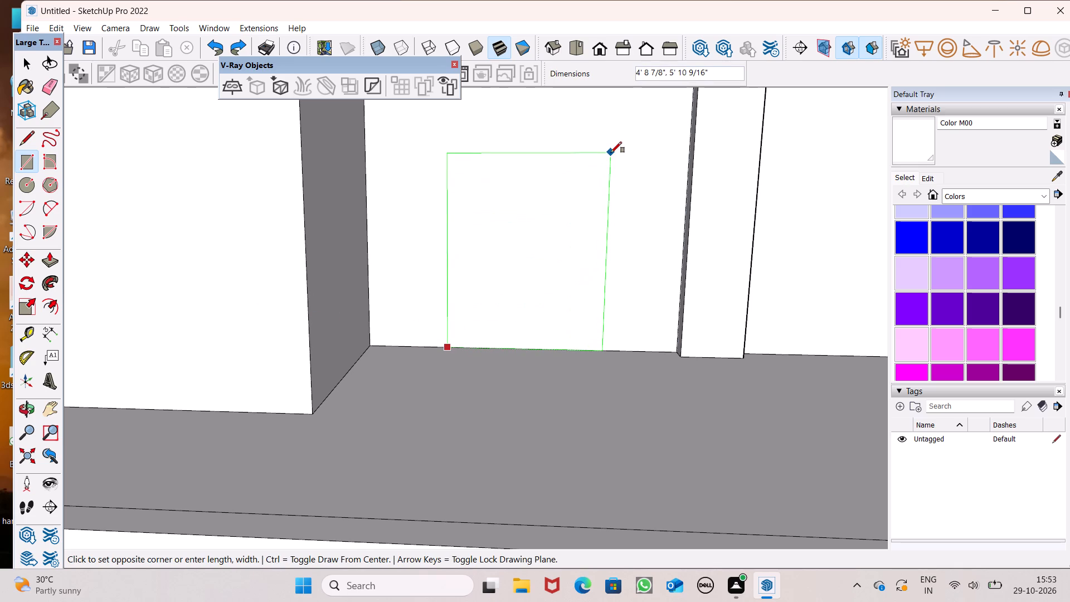
{"action": "type", "text": "4',"}
{"action": "type", "text": "7'"}
{"action": "key", "text": "Return"}
{"action": "key", "text": "space"}
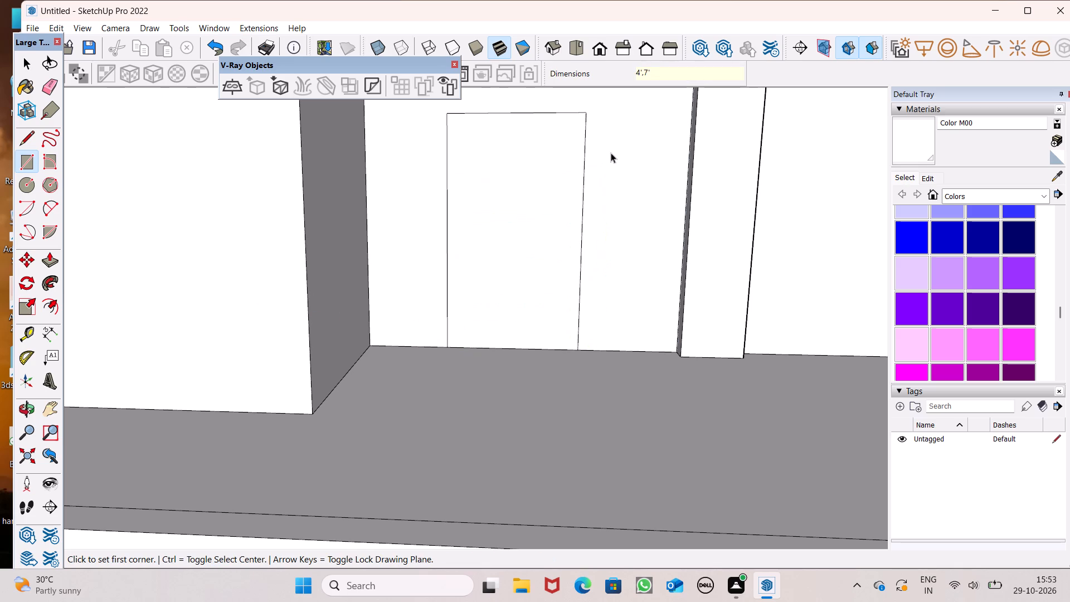
Examine the ground-floor front elevation, including the door outline, the pilaster and the blank wall stretch beneath the terrace slab.
{"action": "scroll", "coordinate": [543, 278], "scroll_direction": "down", "scroll_amount": 6}
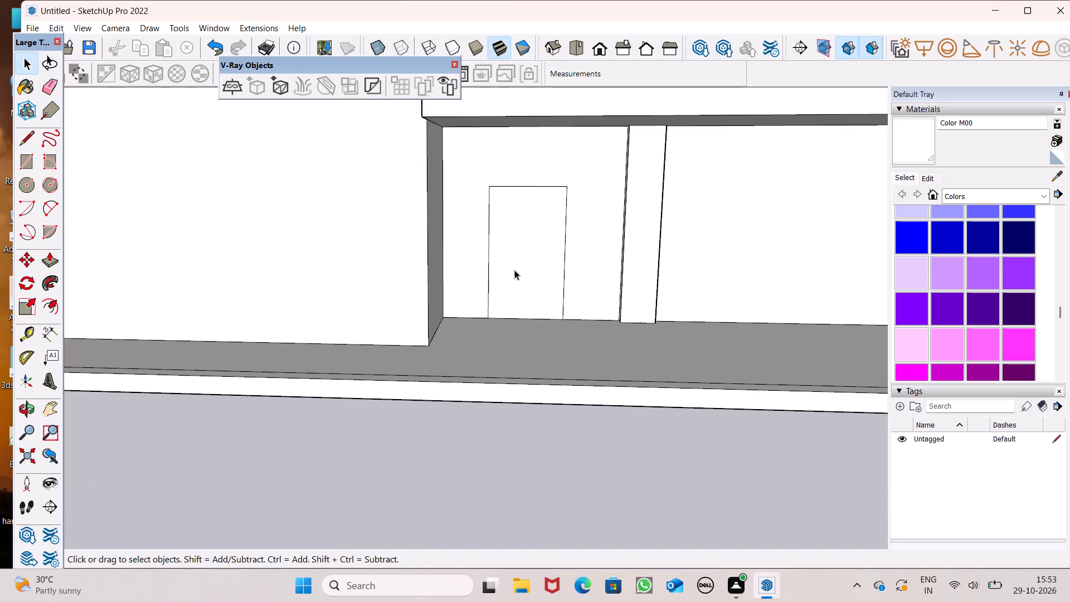
{"action": "scroll", "coordinate": [512, 283], "scroll_direction": "down", "scroll_amount": 4}
{"action": "middle_click_drag", "start_coordinate": [585, 304], "coordinate": [537, 284]}
{"action": "scroll", "coordinate": [537, 284], "scroll_direction": "up", "scroll_amount": 1}
{"action": "scroll", "coordinate": [471, 200], "scroll_direction": "down", "scroll_amount": 4}
{"action": "middle_click_drag", "start_coordinate": [489, 238], "coordinate": [504, 258]}
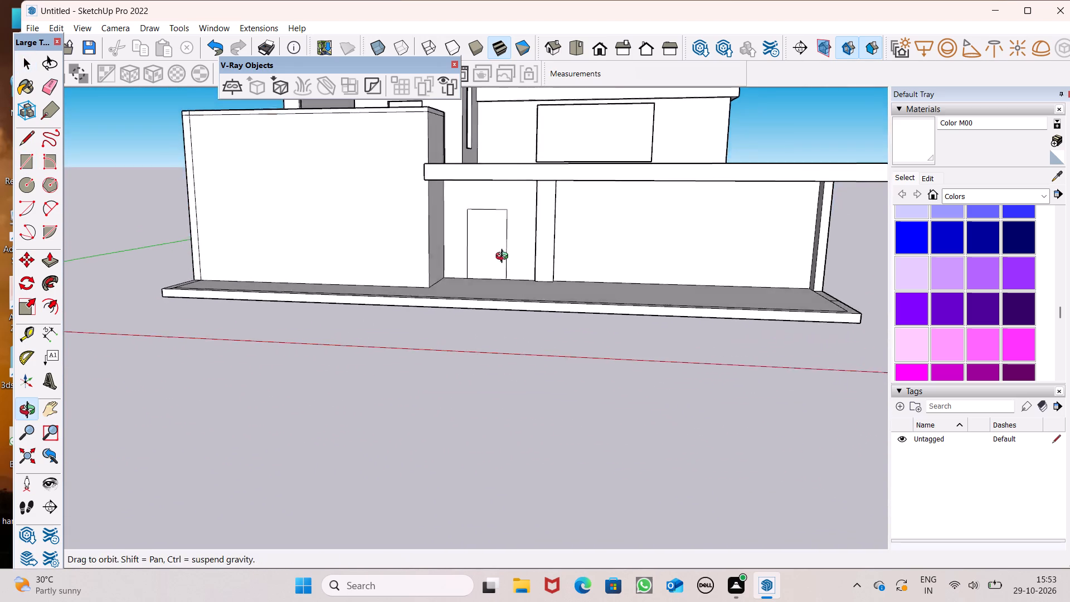
{"action": "middle_click_drag", "start_coordinate": [504, 258], "coordinate": [564, 243]}
{"action": "scroll", "coordinate": [348, 183], "scroll_direction": "down", "scroll_amount": 6}
{"action": "scroll", "coordinate": [594, 220], "scroll_direction": "up", "scroll_amount": 7}
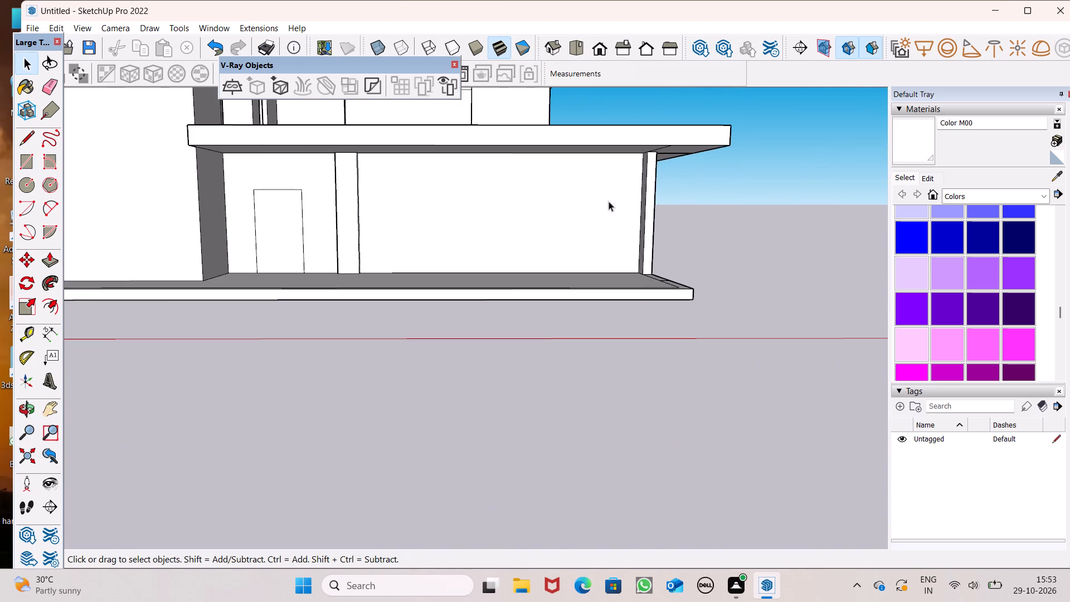
{"action": "scroll", "coordinate": [494, 199], "scroll_direction": "down", "scroll_amount": 1}
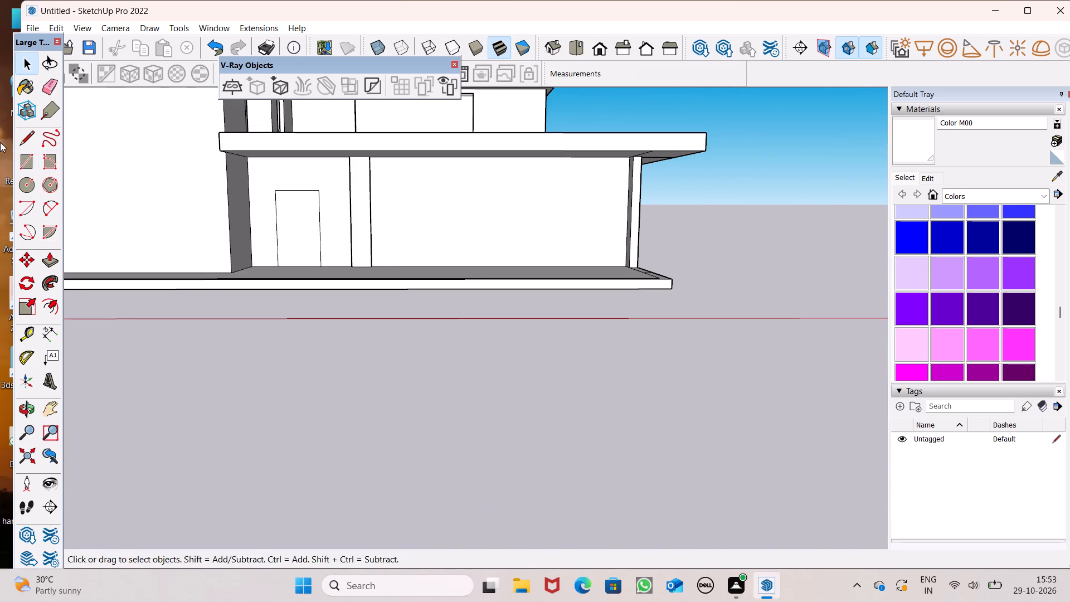
{"action": "scroll", "coordinate": [514, 210], "scroll_direction": "down", "scroll_amount": 3}
{"action": "middle_click_drag", "start_coordinate": [541, 221], "coordinate": [515, 224]}
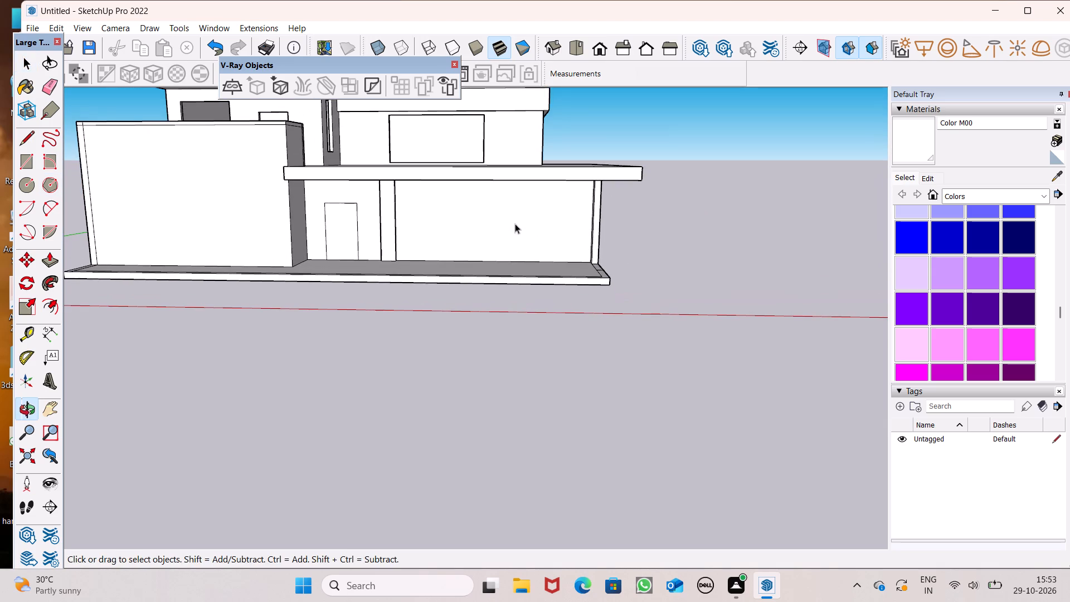
{"action": "middle_click_drag", "start_coordinate": [515, 224], "coordinate": [518, 239]}
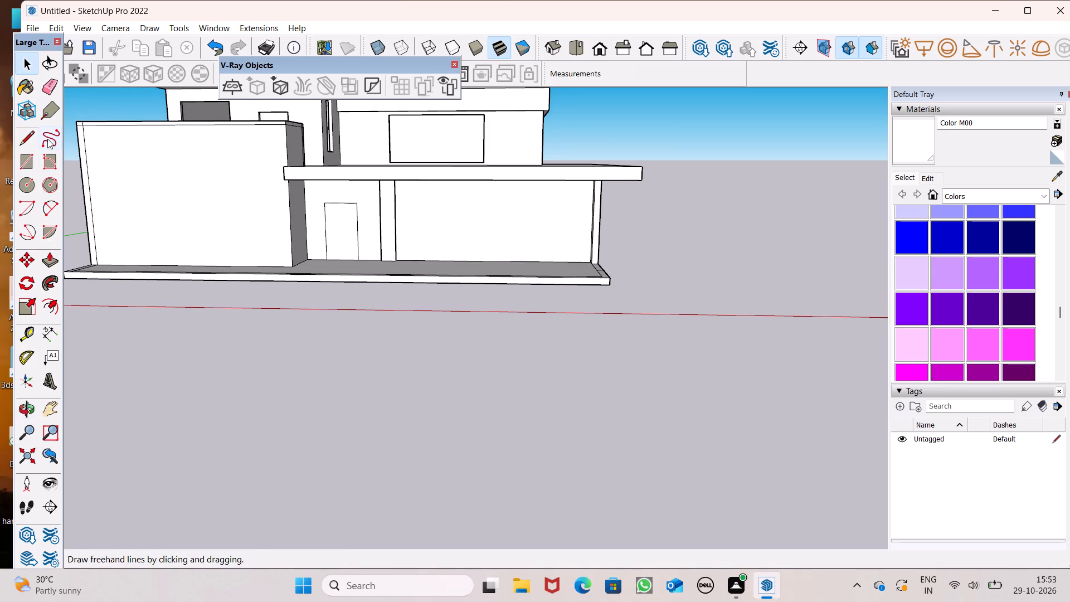
Draw a window rectangle about 15'5" by 8'1" on the recessed ground-floor wall, between the pilaster and the end wall.
{"action": "left_click", "coordinate": [27, 164]}
{"action": "middle_click_drag", "start_coordinate": [461, 245], "coordinate": [383, 240]}
{"action": "scroll", "coordinate": [529, 219], "scroll_direction": "down", "scroll_amount": 4}
{"action": "scroll", "coordinate": [403, 235], "scroll_direction": "up", "scroll_amount": 5}
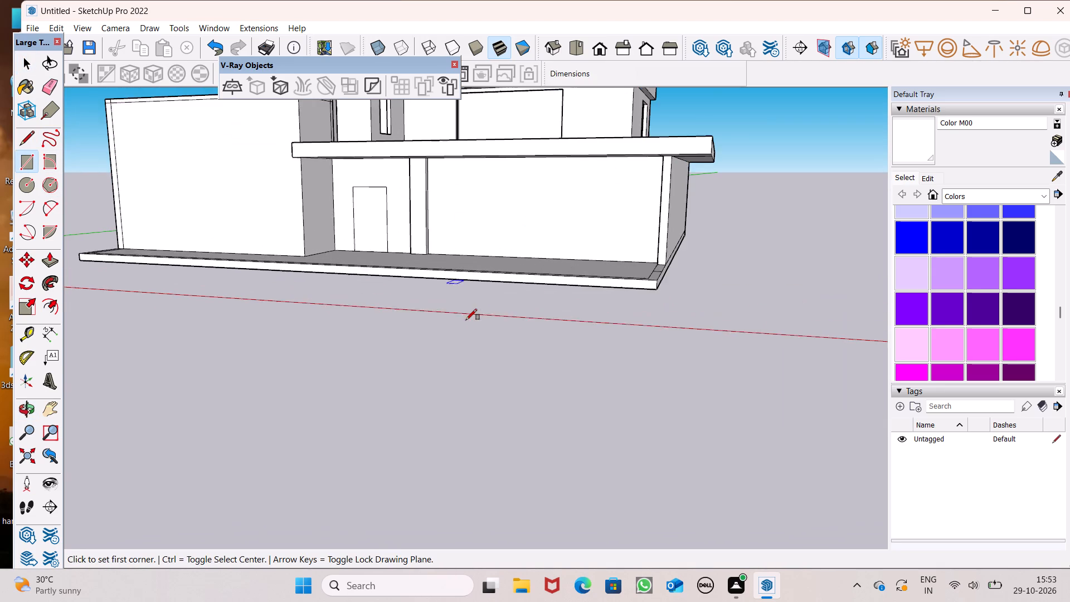
{"action": "middle_click_drag", "start_coordinate": [463, 315], "coordinate": [499, 335]}
{"action": "scroll", "coordinate": [507, 290], "scroll_direction": "up", "scroll_amount": 3}
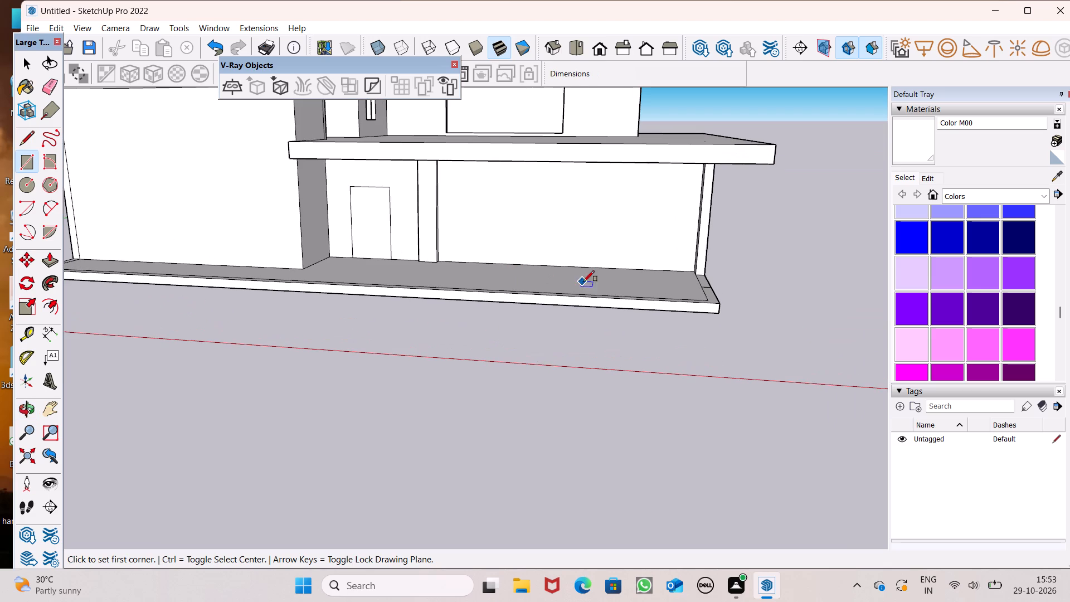
{"action": "middle_click_drag", "start_coordinate": [513, 242], "coordinate": [528, 219]}
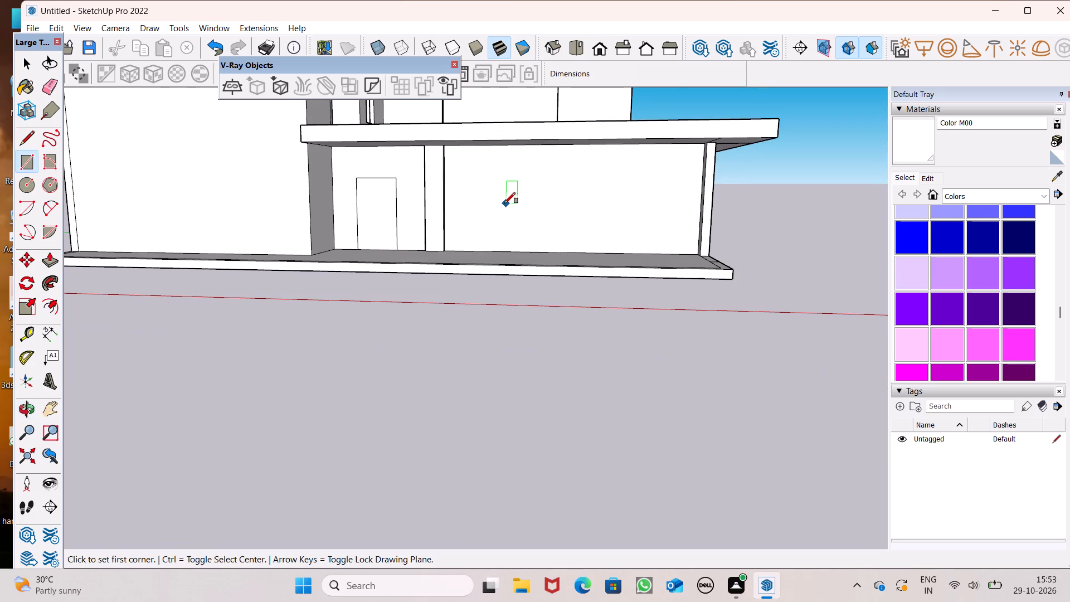
{"action": "scroll", "coordinate": [544, 173], "scroll_direction": "up", "scroll_amount": 4}
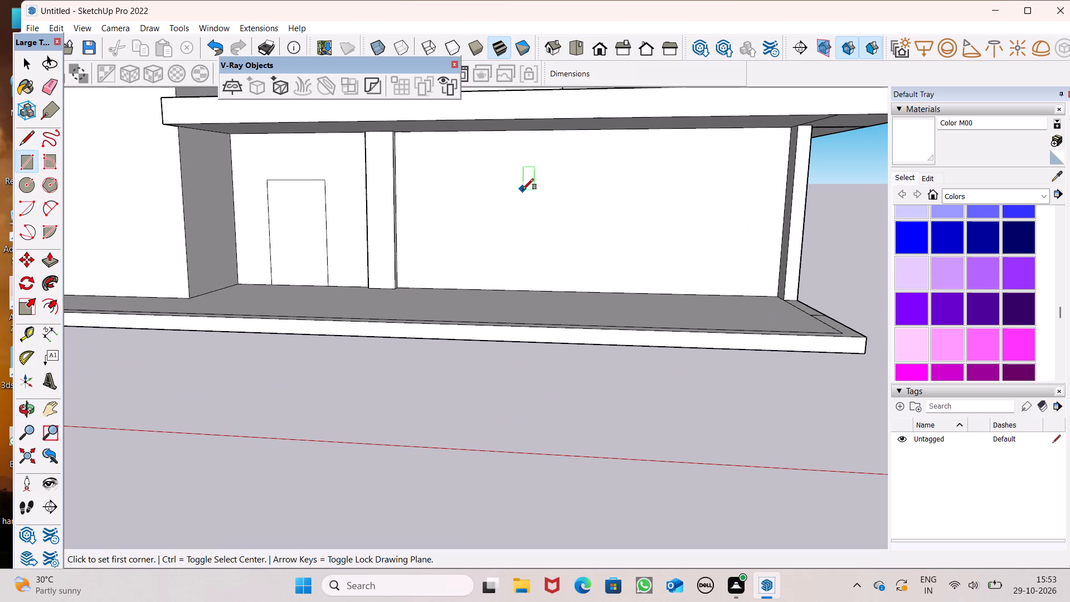
{"action": "middle_click_drag", "start_coordinate": [506, 154], "coordinate": [487, 130]}
{"action": "scroll", "coordinate": [474, 146], "scroll_direction": "up", "scroll_amount": 1}
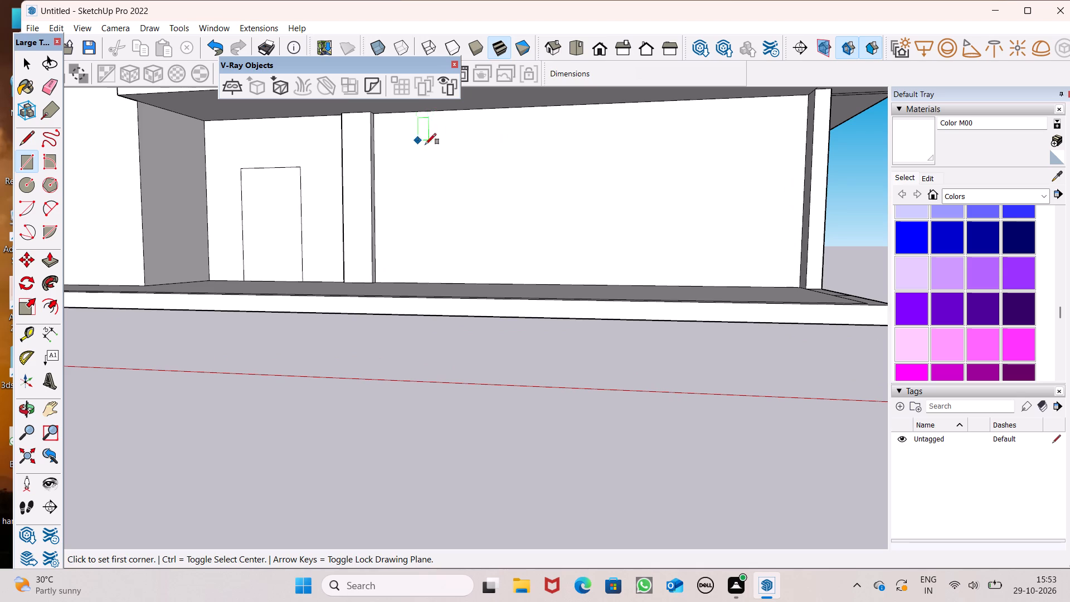
{"action": "scroll", "coordinate": [462, 169], "scroll_direction": "down", "scroll_amount": 1}
{"action": "middle_click_drag", "start_coordinate": [486, 199], "coordinate": [492, 210]}
{"action": "scroll", "coordinate": [436, 157], "scroll_direction": "up", "scroll_amount": 3}
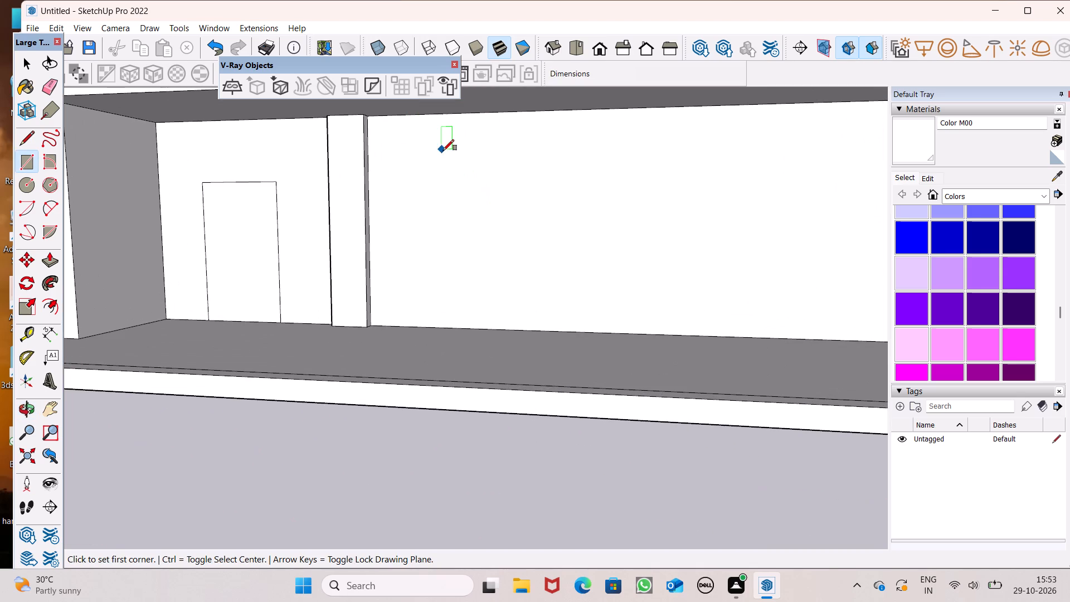
{"action": "left_click", "coordinate": [427, 147]}
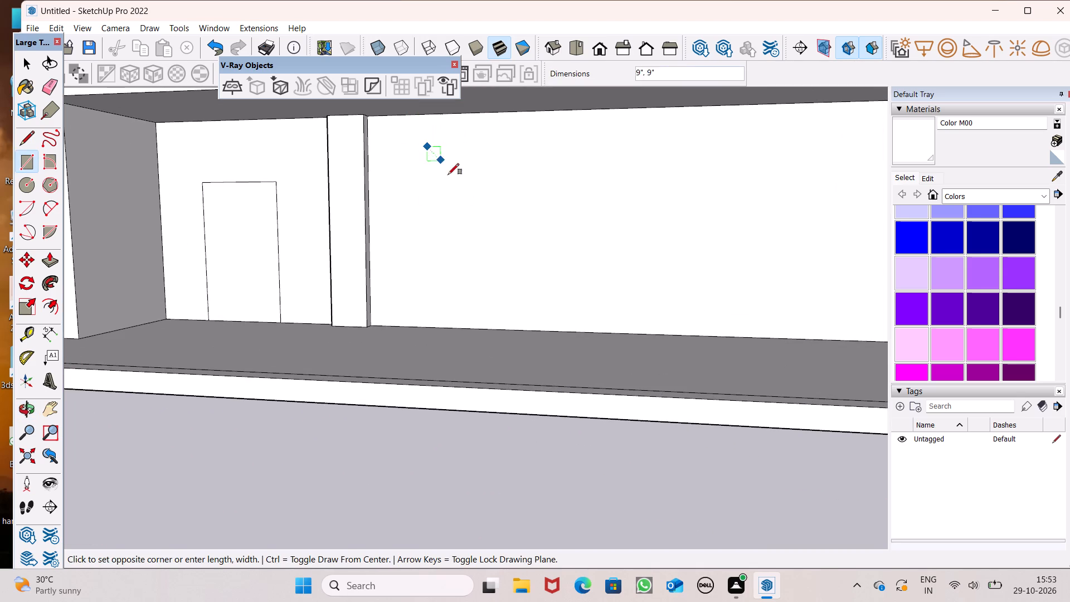
{"action": "scroll", "coordinate": [507, 230], "scroll_direction": "down", "scroll_amount": 2}
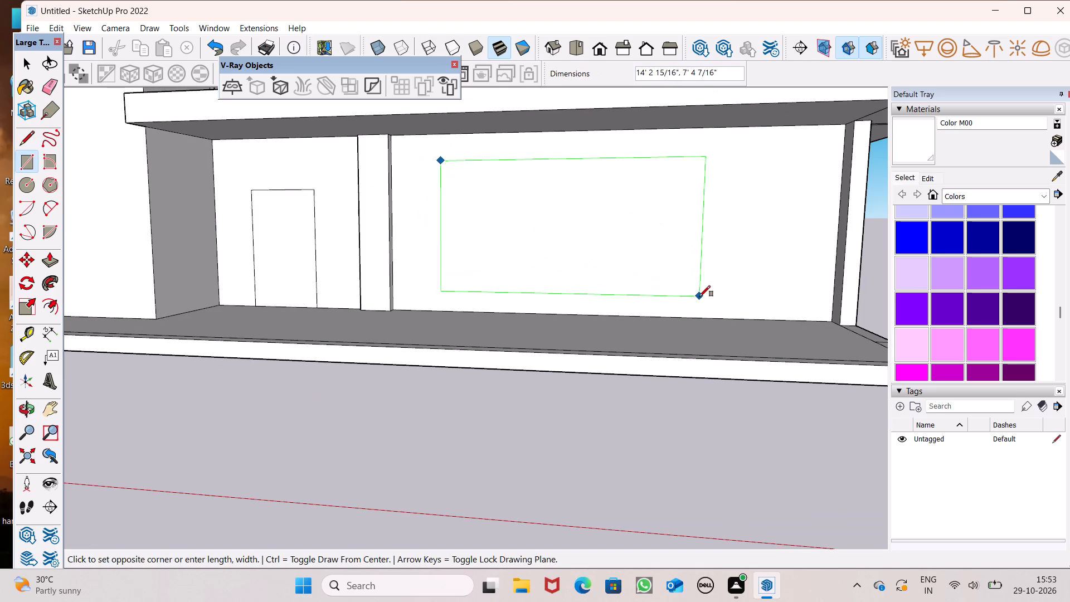
{"action": "scroll", "coordinate": [696, 304], "scroll_direction": "up", "scroll_amount": 1}
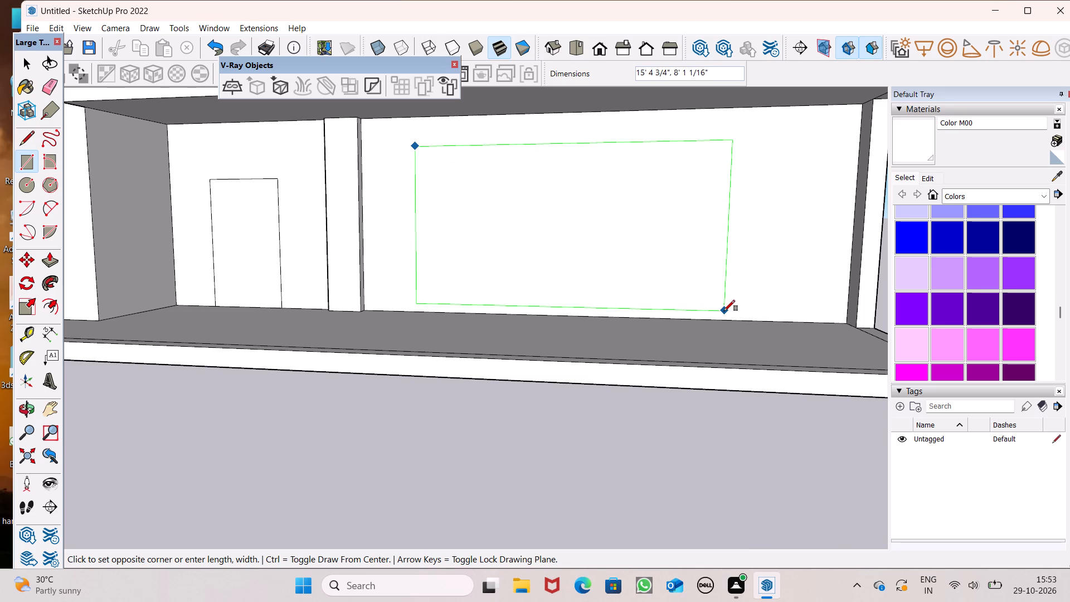
Push the large window rectangle 6" through the recessed wall to cut the opening.
{"action": "scroll", "coordinate": [639, 285], "scroll_direction": "down", "scroll_amount": 4}
{"action": "middle_click_drag", "start_coordinate": [619, 322], "coordinate": [641, 356]}
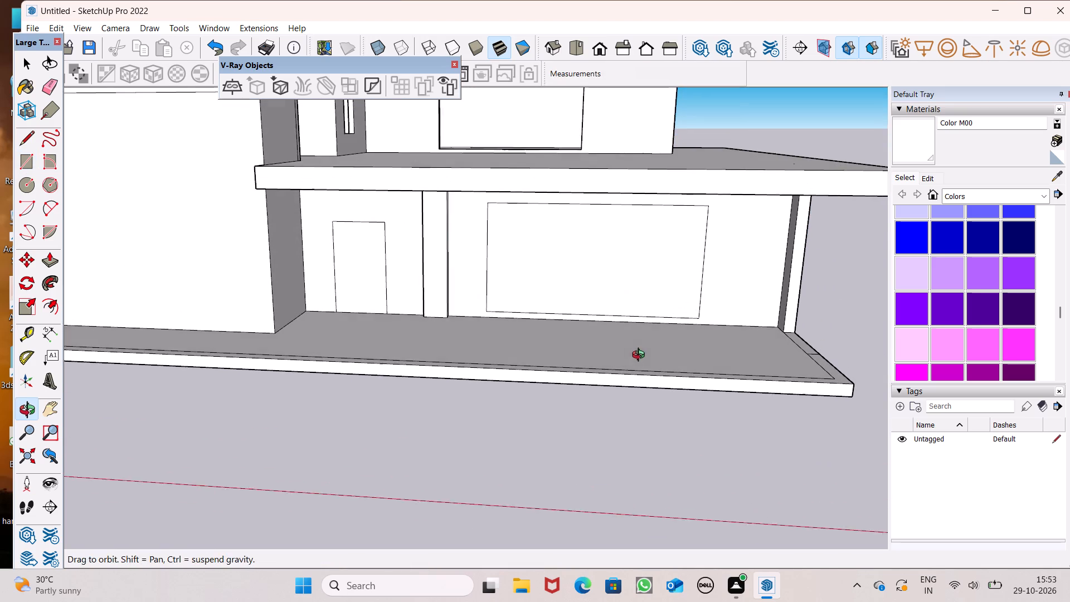
{"action": "middle_click_drag", "start_coordinate": [641, 356], "coordinate": [643, 355]}
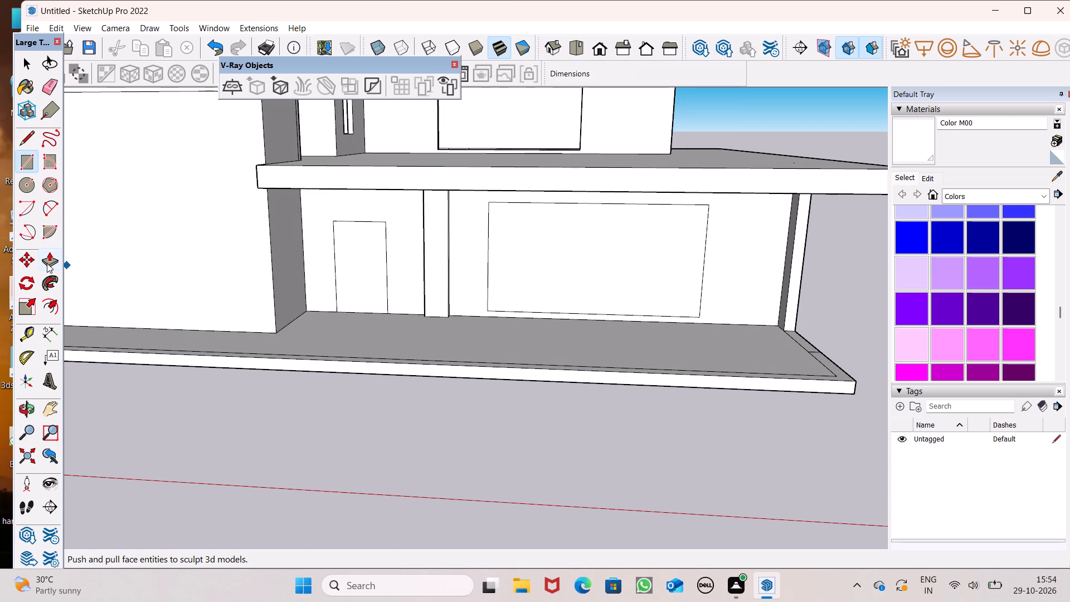
{"action": "left_click", "coordinate": [47, 263]}
{"action": "scroll", "coordinate": [575, 265], "scroll_direction": "up", "scroll_amount": 4}
{"action": "left_click_drag", "start_coordinate": [517, 320], "coordinate": [527, 317]}
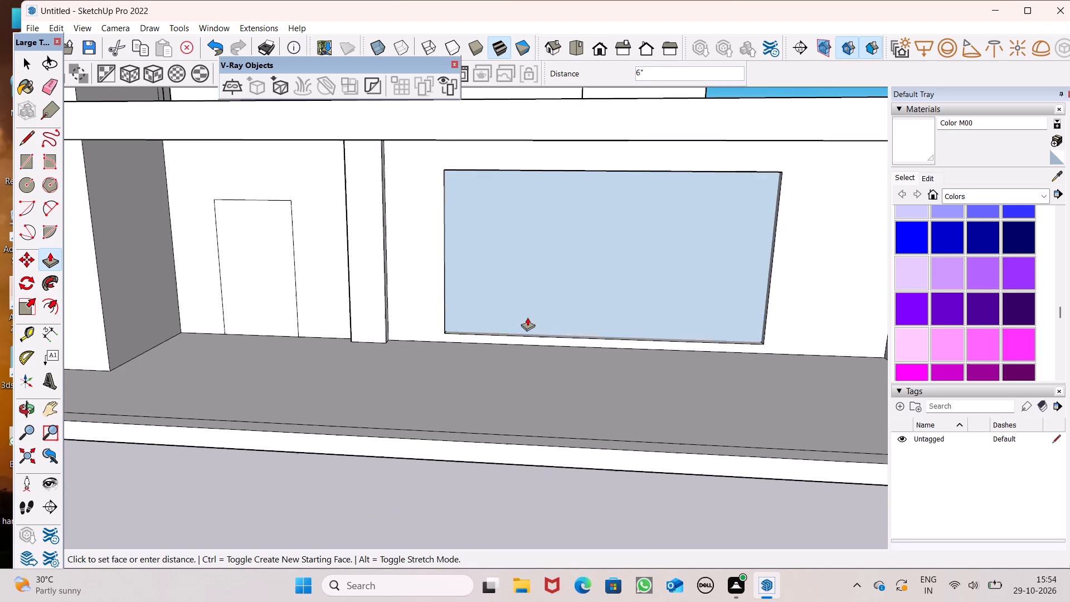
{"action": "left_click_drag", "start_coordinate": [527, 317], "coordinate": [577, 268]}
Push the door rectangle beside the pilaster 6" through the wall to cut the doorway.
{"action": "scroll", "coordinate": [561, 205], "scroll_direction": "down", "scroll_amount": 4}
{"action": "scroll", "coordinate": [440, 256], "scroll_direction": "up", "scroll_amount": 3}
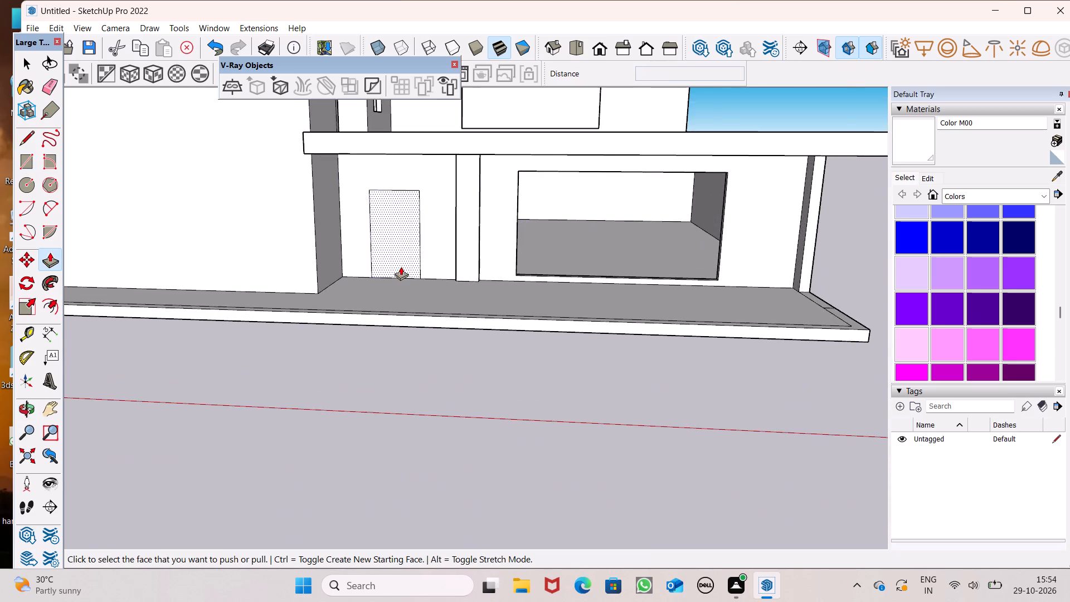
{"action": "left_click_drag", "start_coordinate": [376, 270], "coordinate": [395, 263]}
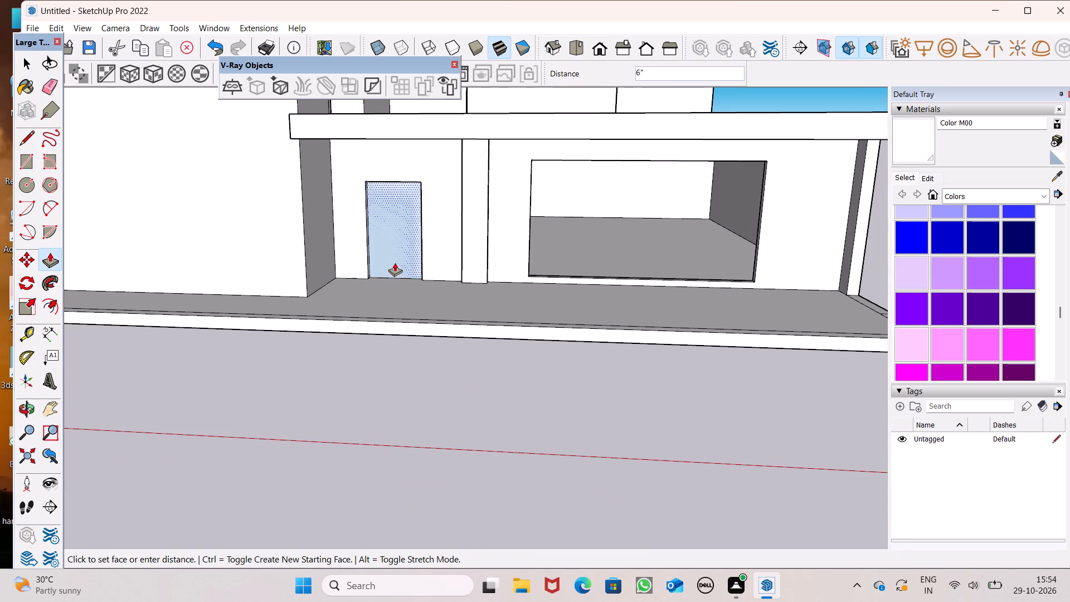
{"action": "left_click_drag", "start_coordinate": [395, 263], "coordinate": [402, 258]}
Lower the large window's sill face about 5 3/8" to the terrace floor level.
{"action": "scroll", "coordinate": [417, 274], "scroll_direction": "down", "scroll_amount": 3}
{"action": "scroll", "coordinate": [528, 268], "scroll_direction": "up", "scroll_amount": 7}
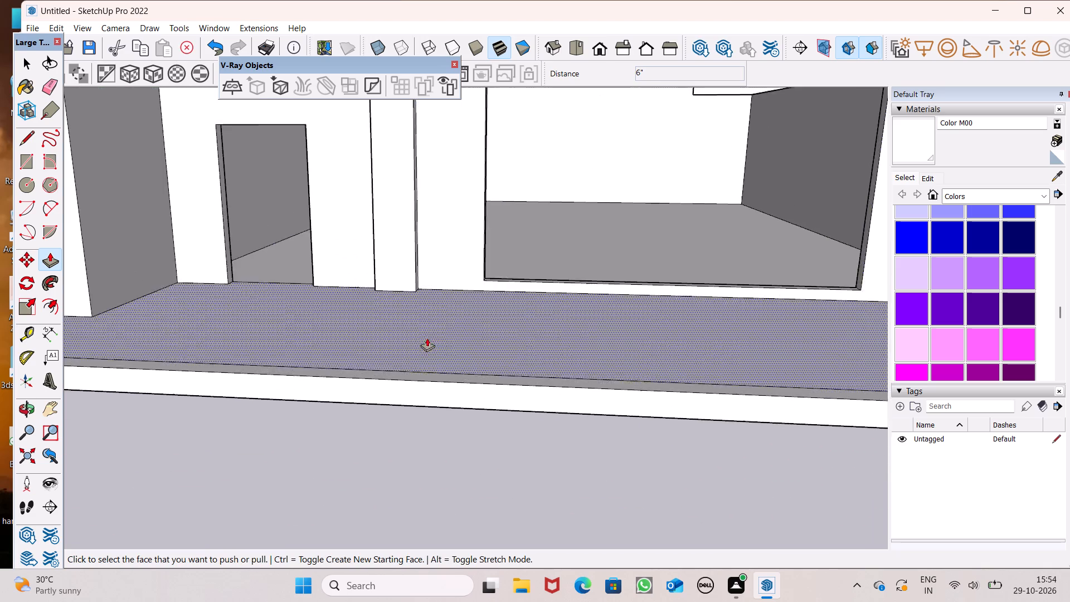
{"action": "middle_click_drag", "start_coordinate": [423, 343], "coordinate": [388, 399]}
{"action": "scroll", "coordinate": [388, 399], "scroll_direction": "up", "scroll_amount": 7}
{"action": "left_click_drag", "start_coordinate": [524, 282], "coordinate": [523, 322]}
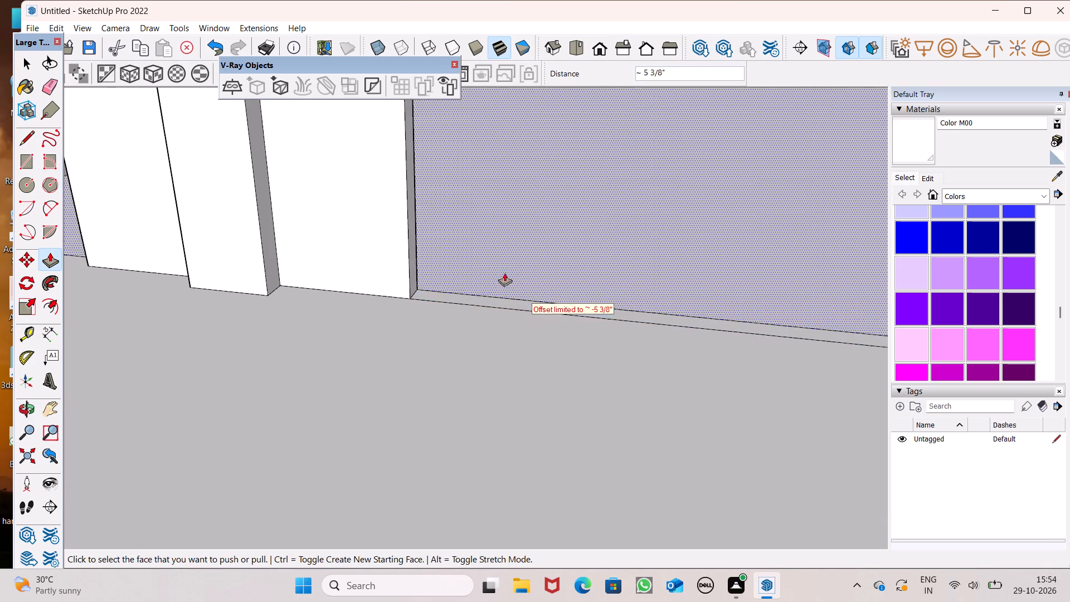
Push/pull the narrow strip between the ground-floor ceiling and the interior side wall by 1'5", working through the window opening.
{"action": "scroll", "coordinate": [504, 265], "scroll_direction": "down", "scroll_amount": 6}
{"action": "scroll", "coordinate": [533, 288], "scroll_direction": "up", "scroll_amount": 1}
{"action": "middle_click_drag", "start_coordinate": [533, 288], "coordinate": [577, 246]}
{"action": "scroll", "coordinate": [531, 264], "scroll_direction": "down", "scroll_amount": 12}
{"action": "middle_click_drag", "start_coordinate": [497, 261], "coordinate": [543, 205]}
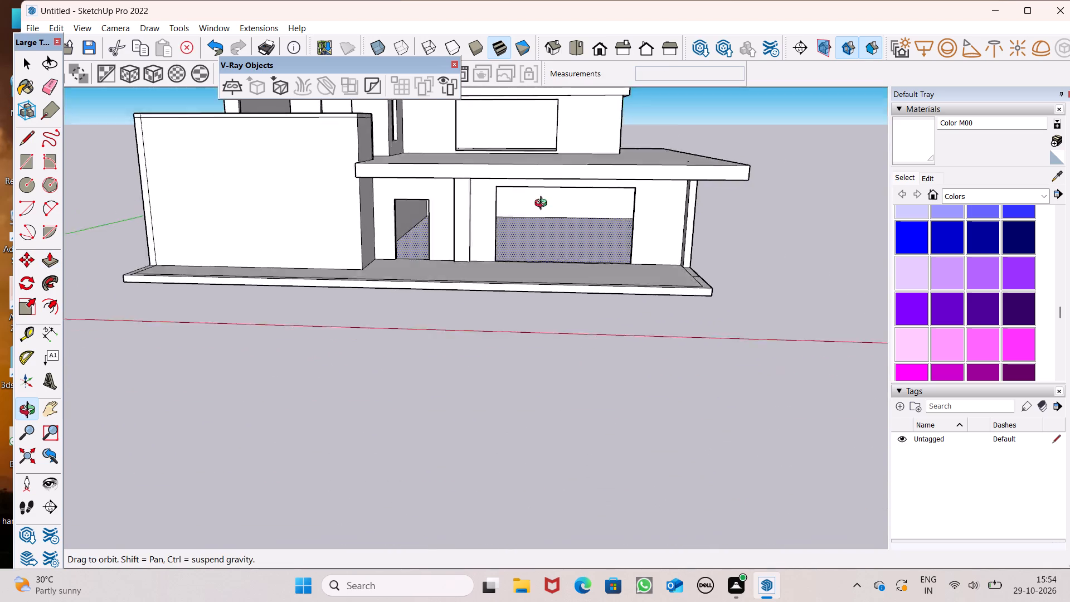
{"action": "middle_click_drag", "start_coordinate": [543, 205], "coordinate": [620, 164]}
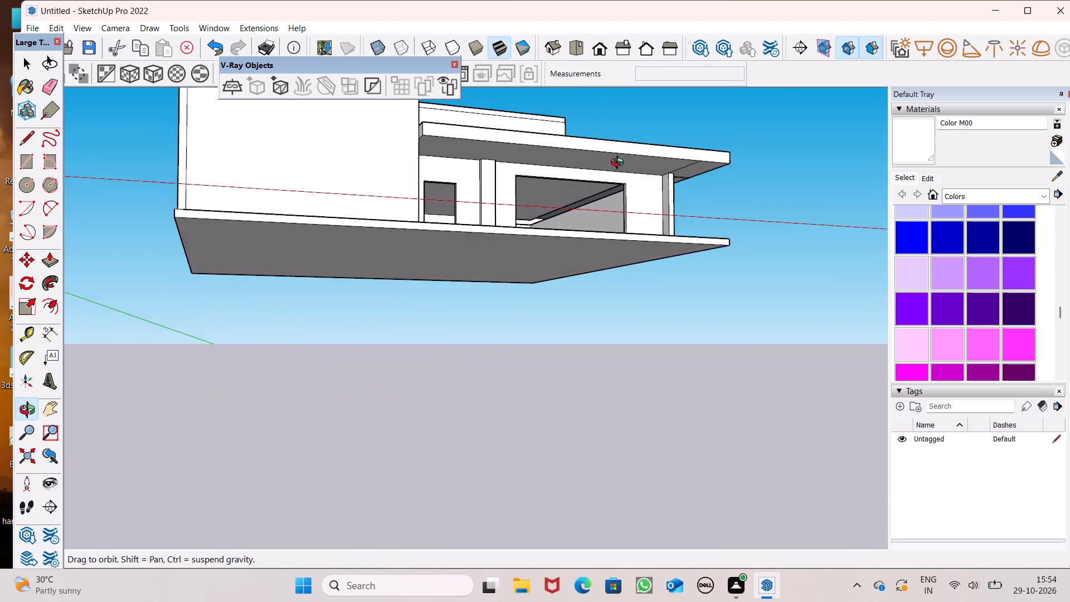
{"action": "middle_click_drag", "start_coordinate": [620, 164], "coordinate": [681, 163]}
{"action": "scroll", "coordinate": [634, 203], "scroll_direction": "up", "scroll_amount": 7}
{"action": "scroll", "coordinate": [547, 205], "scroll_direction": "up", "scroll_amount": 5}
{"action": "middle_click_drag", "start_coordinate": [546, 205], "coordinate": [481, 203]}
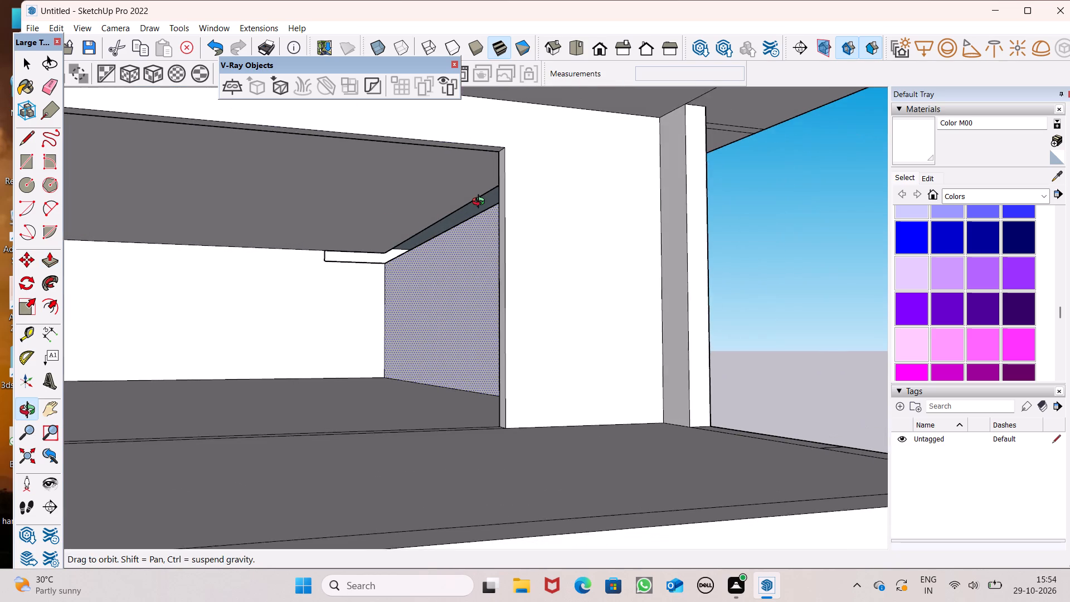
{"action": "middle_click_drag", "start_coordinate": [481, 203], "coordinate": [482, 206]}
{"action": "scroll", "coordinate": [483, 201], "scroll_direction": "up", "scroll_amount": 6}
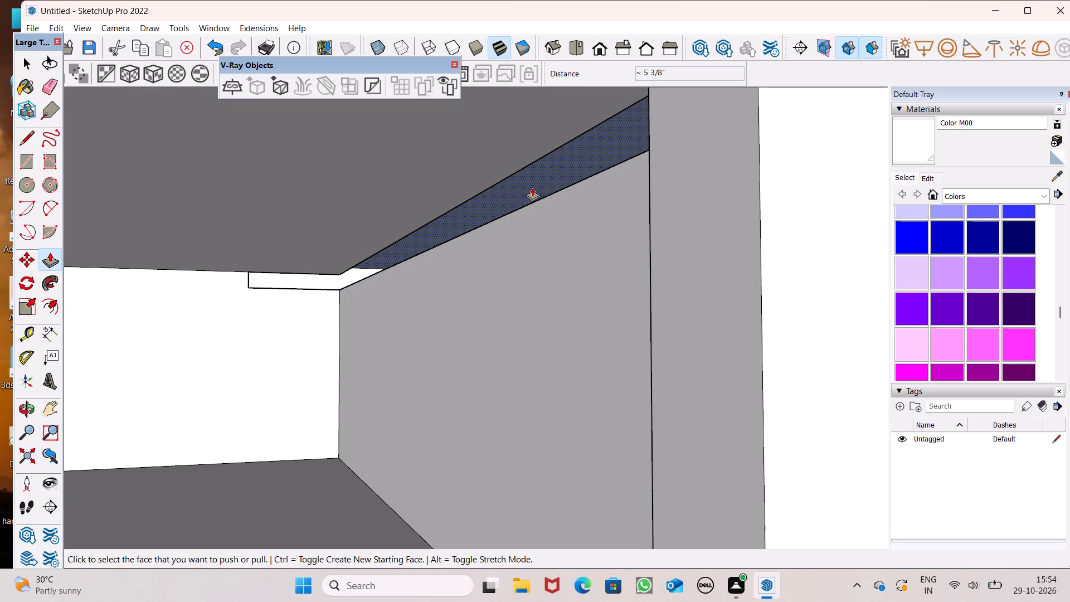
{"action": "left_click_drag", "start_coordinate": [532, 186], "coordinate": [533, 199]}
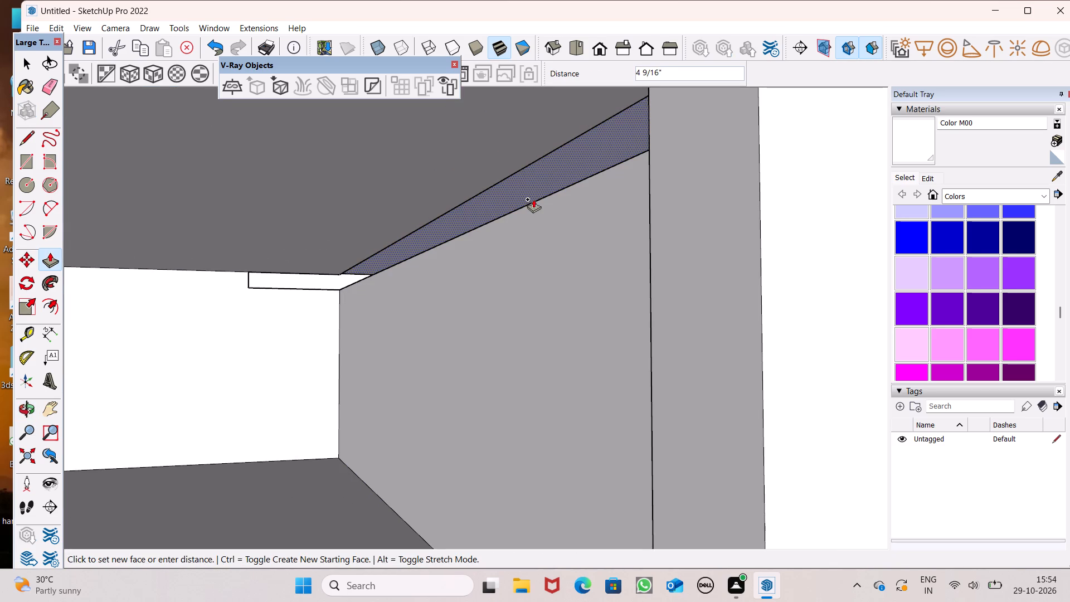
{"action": "left_click_drag", "start_coordinate": [533, 199], "coordinate": [575, 190]}
{"action": "left_click_drag", "start_coordinate": [575, 190], "coordinate": [580, 184]}
Erase the two stray lines across the underside of the overhanging slab, beside the front end of the side wall.
{"action": "scroll", "coordinate": [607, 172], "scroll_direction": "down", "scroll_amount": 13}
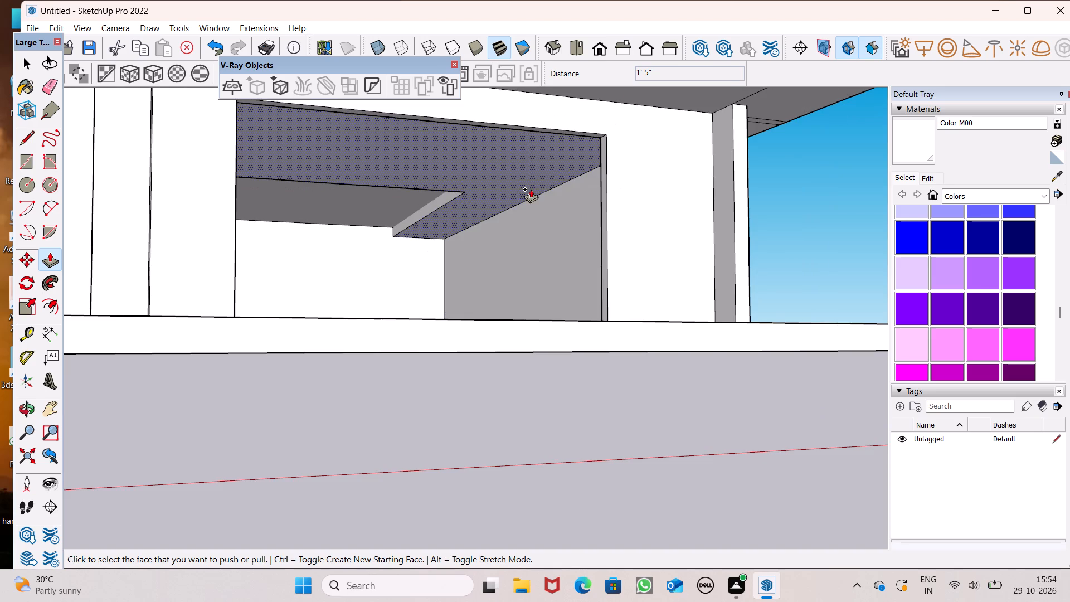
{"action": "middle_click", "coordinate": [531, 189]}
{"action": "scroll", "coordinate": [558, 176], "scroll_direction": "down", "scroll_amount": 6}
{"action": "middle_click_drag", "start_coordinate": [576, 194], "coordinate": [492, 103]}
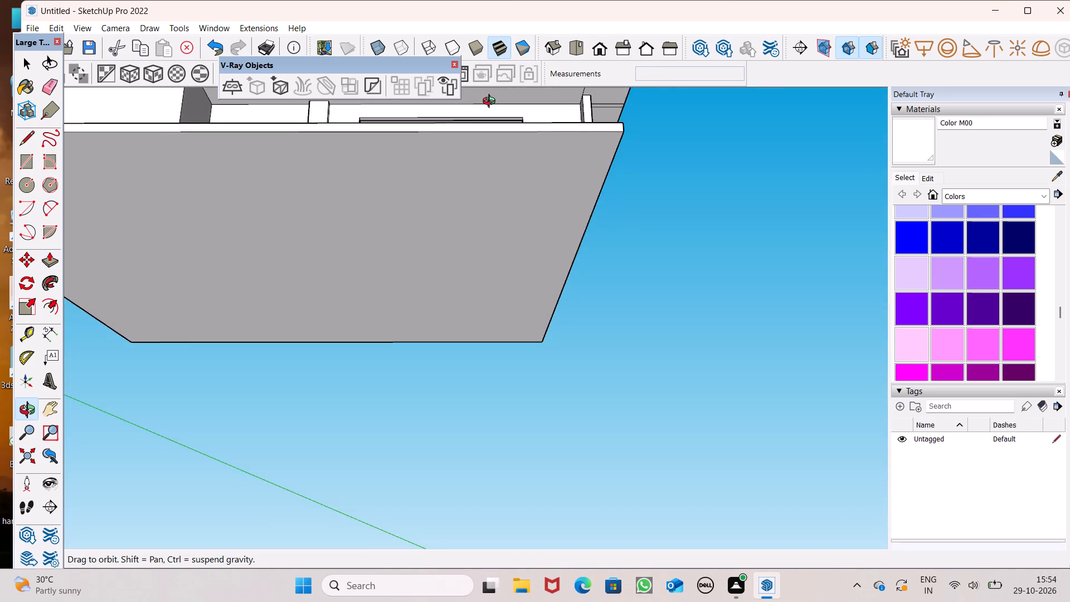
{"action": "middle_click_drag", "start_coordinate": [492, 103], "coordinate": [434, 196]}
{"action": "scroll", "coordinate": [446, 215], "scroll_direction": "down", "scroll_amount": 2}
{"action": "middle_click_drag", "start_coordinate": [454, 203], "coordinate": [361, 166]}
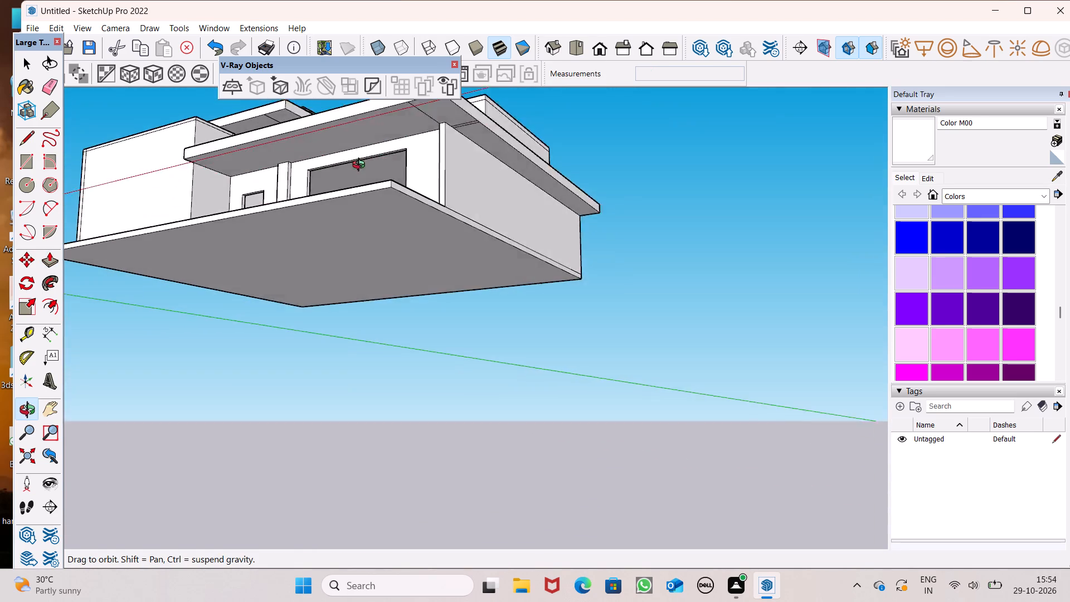
{"action": "middle_click_drag", "start_coordinate": [361, 166], "coordinate": [381, 152]}
{"action": "left_click", "coordinate": [56, 91]}
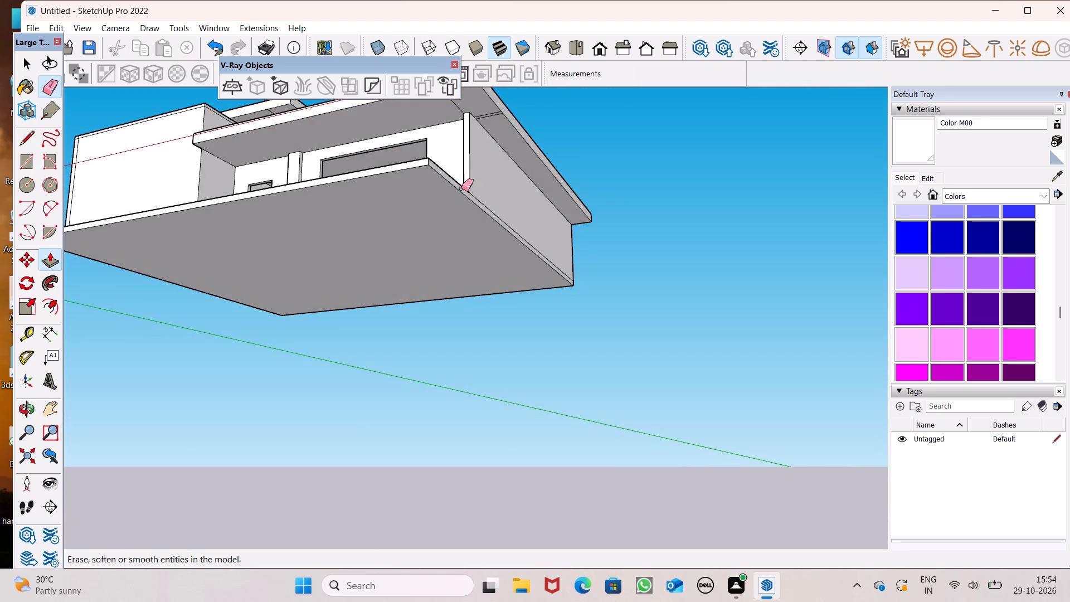
{"action": "scroll", "coordinate": [492, 236], "scroll_direction": "down", "scroll_amount": 4}
{"action": "scroll", "coordinate": [523, 195], "scroll_direction": "up", "scroll_amount": 7}
{"action": "scroll", "coordinate": [479, 265], "scroll_direction": "down", "scroll_amount": 4}
{"action": "scroll", "coordinate": [455, 191], "scroll_direction": "up", "scroll_amount": 6}
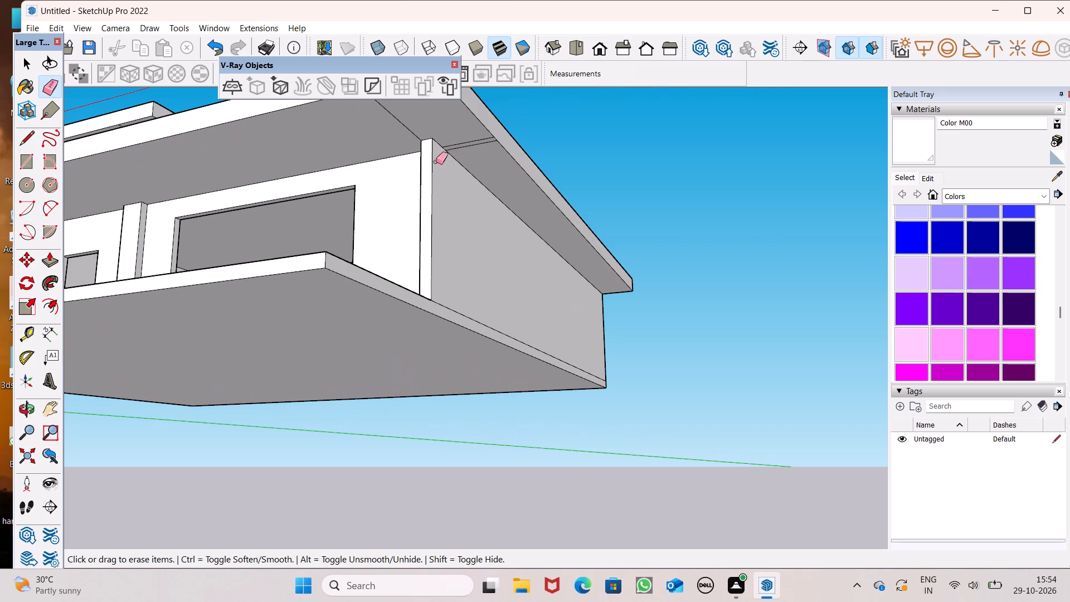
{"action": "left_click_drag", "start_coordinate": [408, 133], "coordinate": [421, 129]}
{"action": "left_click_drag", "start_coordinate": [487, 123], "coordinate": [487, 132]}
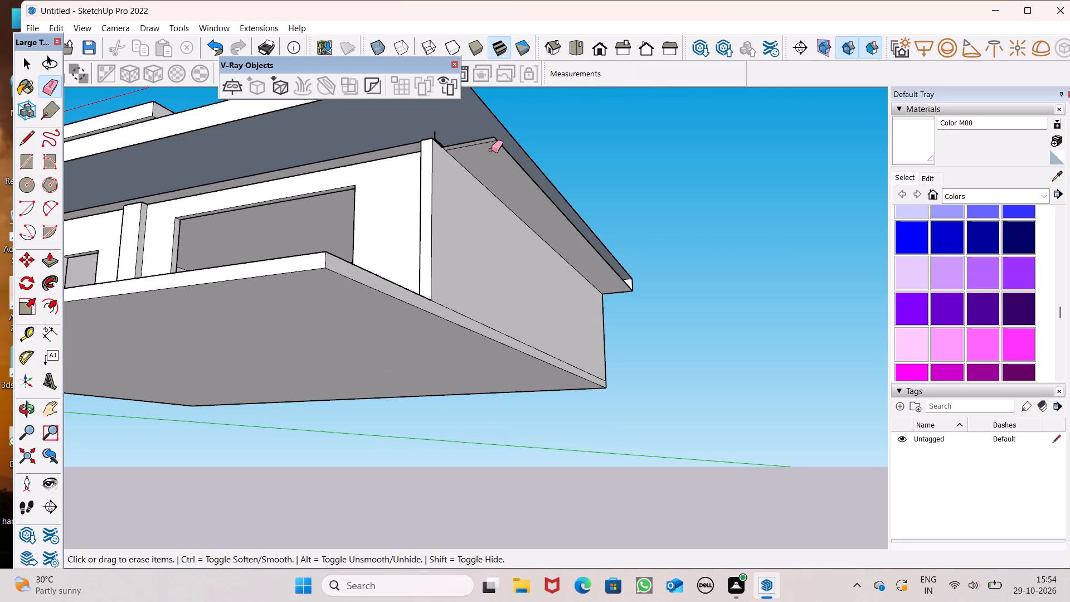
{"action": "key", "text": "ctrl+z"}
{"action": "left_click_drag", "start_coordinate": [466, 136], "coordinate": [477, 148]}
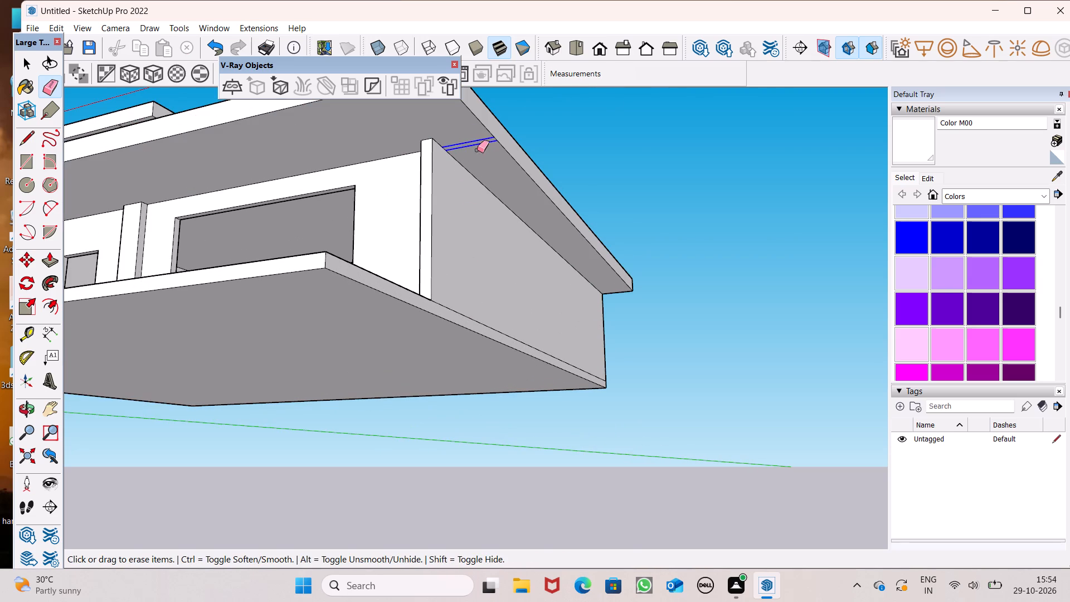
Examine the ground-floor door and window openings, the interior ceiling and the overall front elevation from below and from the front.
{"action": "scroll", "coordinate": [482, 169], "scroll_direction": "down", "scroll_amount": 3}
{"action": "middle_click_drag", "start_coordinate": [455, 192], "coordinate": [659, 231]}
{"action": "scroll", "coordinate": [649, 233], "scroll_direction": "down", "scroll_amount": 6}
{"action": "middle_click_drag", "start_coordinate": [607, 303], "coordinate": [485, 283]}
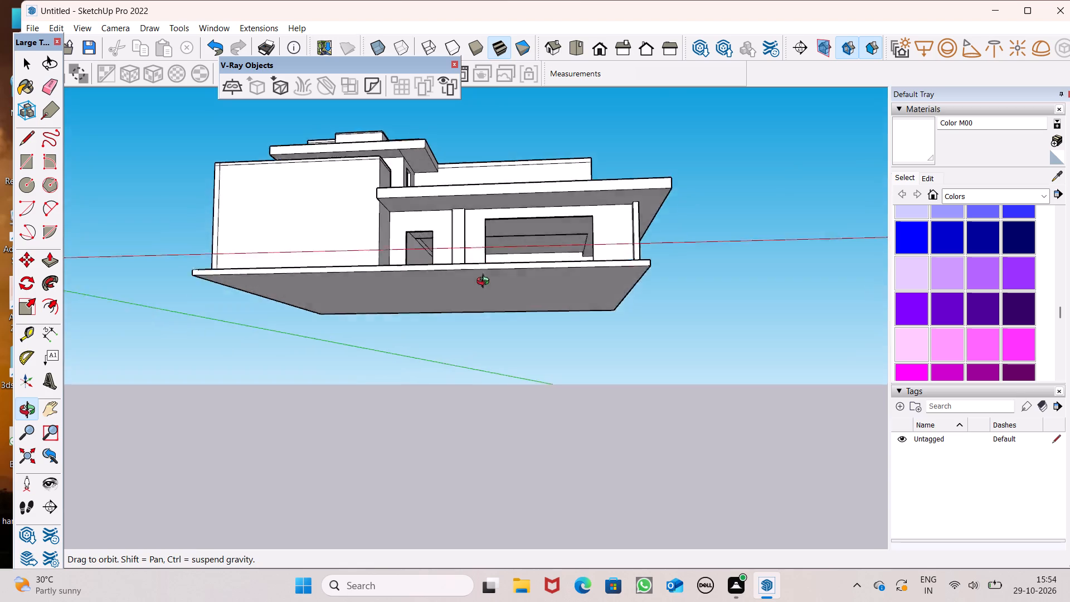
{"action": "middle_click_drag", "start_coordinate": [485, 283], "coordinate": [517, 289]}
{"action": "scroll", "coordinate": [513, 258], "scroll_direction": "up", "scroll_amount": 5}
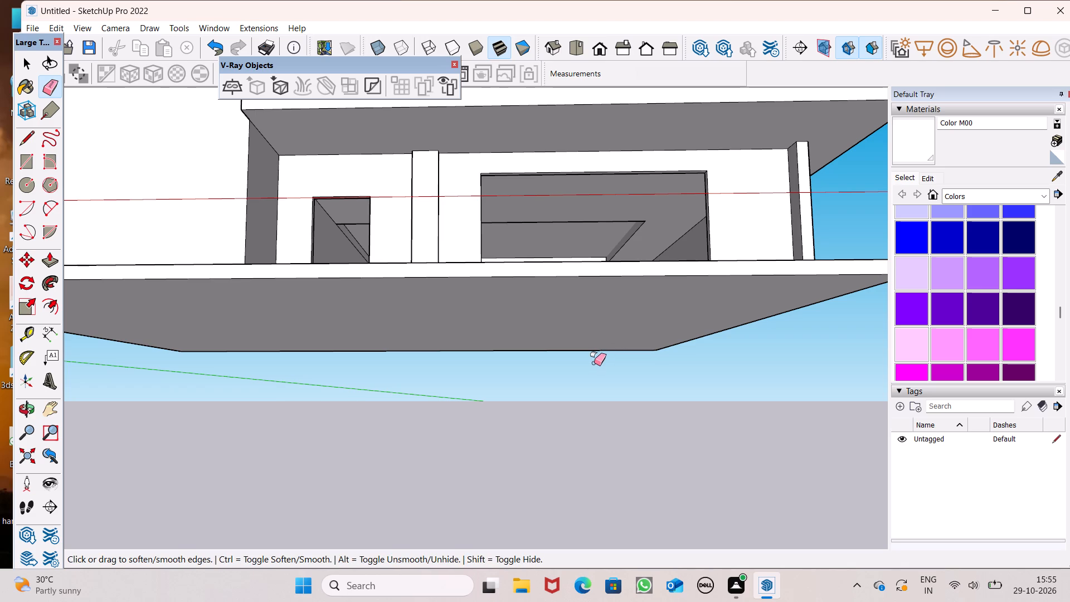
{"action": "scroll", "coordinate": [651, 300], "scroll_direction": "down", "scroll_amount": 4}
{"action": "scroll", "coordinate": [630, 200], "scroll_direction": "down", "scroll_amount": 5}
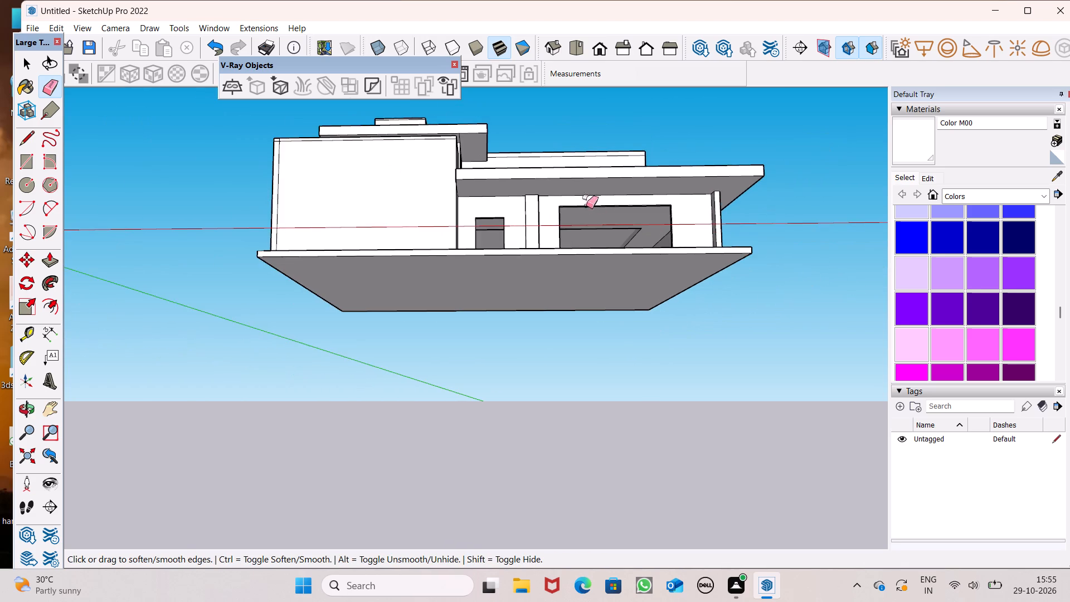
{"action": "middle_click_drag", "start_coordinate": [622, 178], "coordinate": [607, 225]}
{"action": "scroll", "coordinate": [604, 229], "scroll_direction": "up", "scroll_amount": 4}
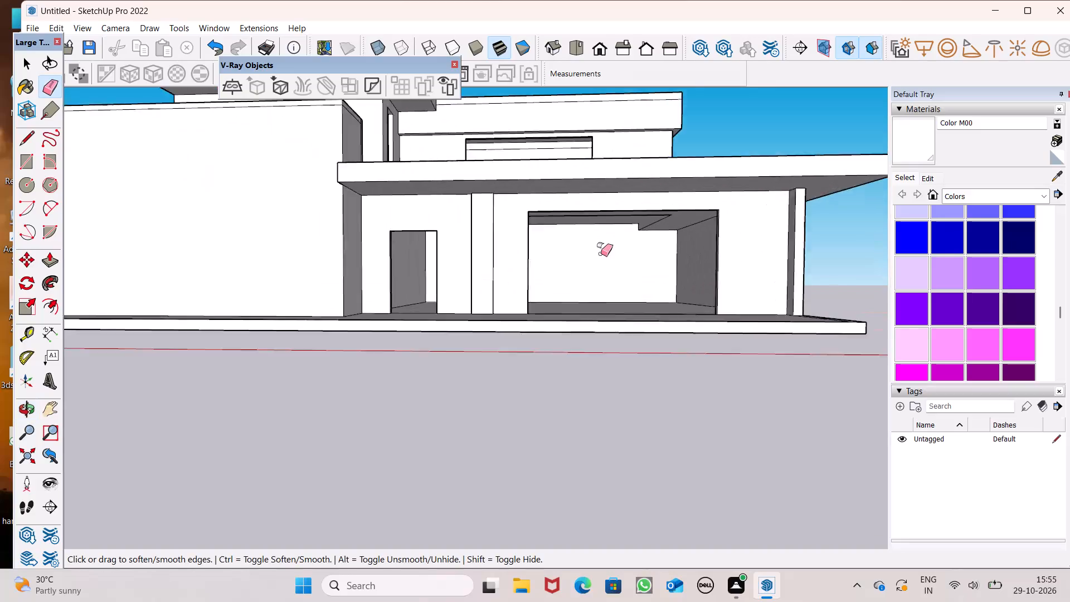
{"action": "scroll", "coordinate": [601, 254], "scroll_direction": "up", "scroll_amount": 2}
{"action": "scroll", "coordinate": [602, 257], "scroll_direction": "down", "scroll_amount": 6}
{"action": "middle_click_drag", "start_coordinate": [683, 249], "coordinate": [643, 283]}
{"action": "scroll", "coordinate": [643, 283], "scroll_direction": "up", "scroll_amount": 1}
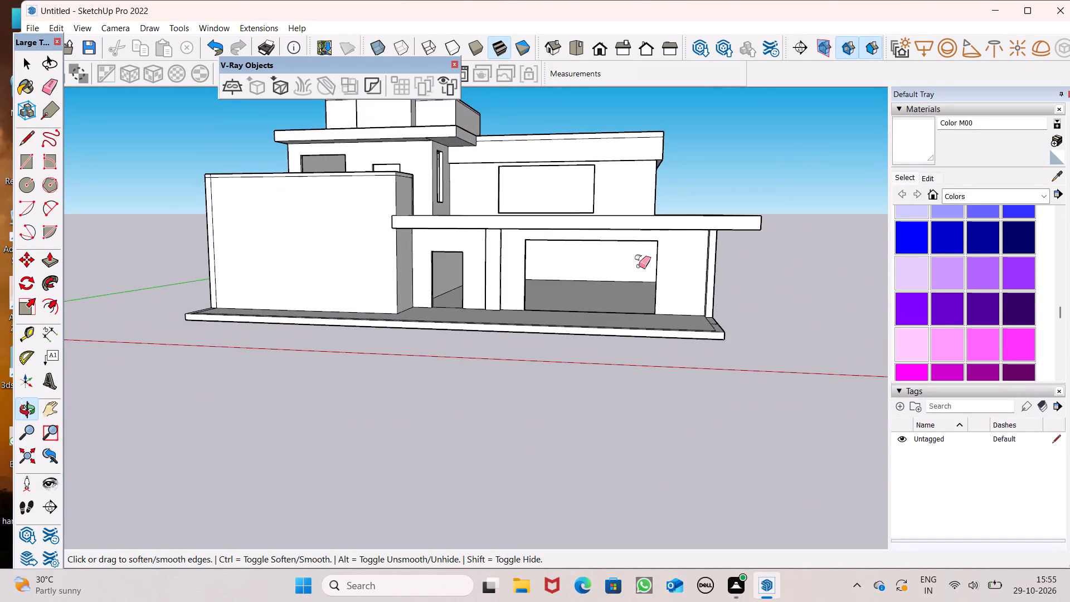
Examine the whole house from the front, from above and from below, including its base slab and its position relative to the axes.
{"action": "scroll", "coordinate": [498, 139], "scroll_direction": "down", "scroll_amount": 9}
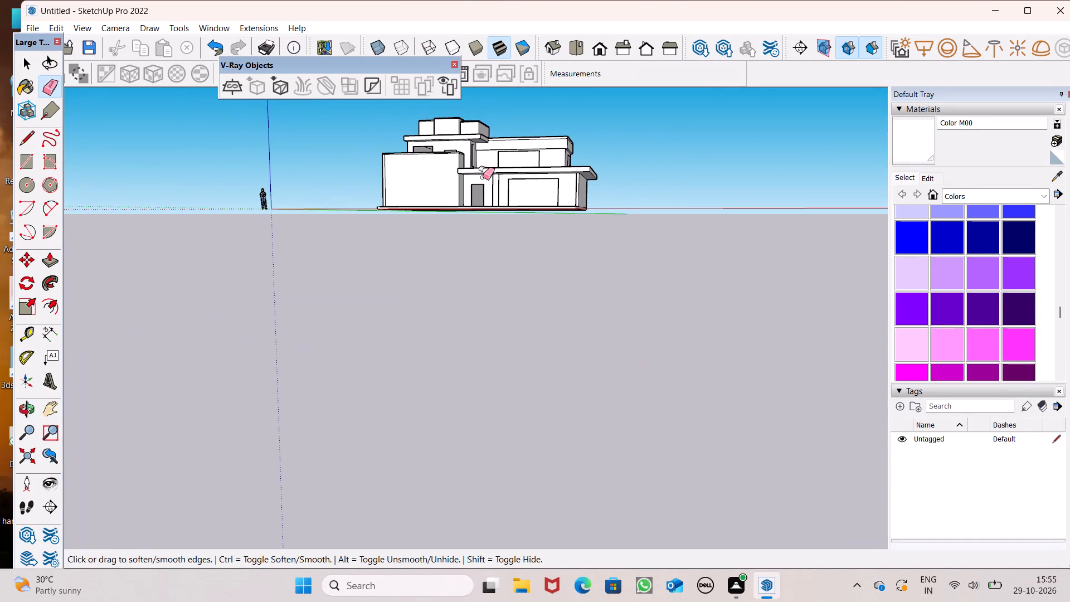
{"action": "scroll", "coordinate": [483, 180], "scroll_direction": "down", "scroll_amount": 3}
{"action": "middle_click_drag", "start_coordinate": [495, 206], "coordinate": [534, 288]}
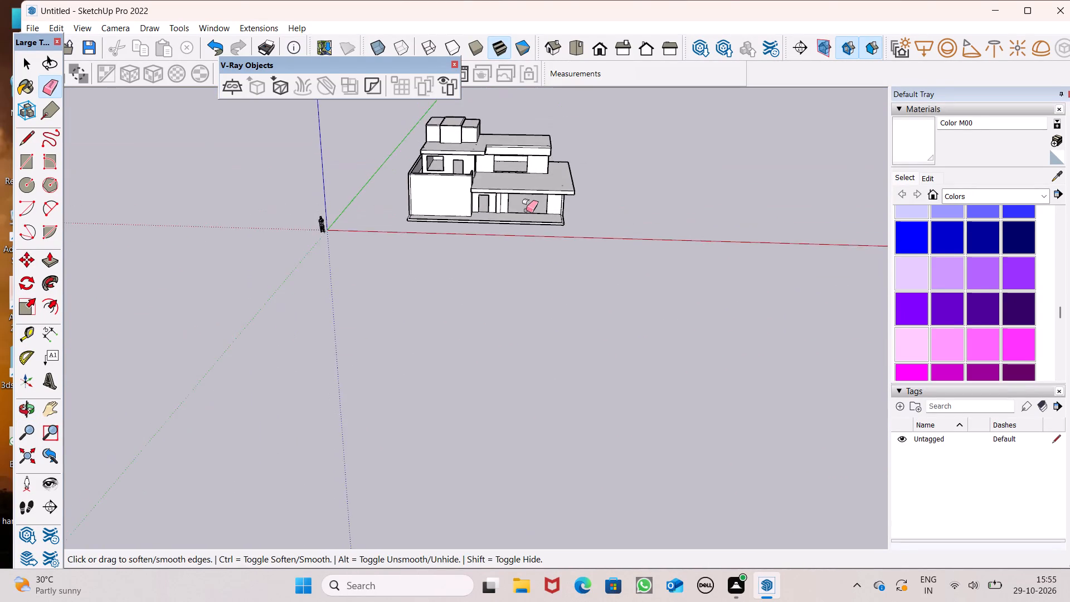
{"action": "scroll", "coordinate": [526, 210], "scroll_direction": "up", "scroll_amount": 6}
{"action": "scroll", "coordinate": [521, 217], "scroll_direction": "down", "scroll_amount": 3}
{"action": "middle_click_drag", "start_coordinate": [517, 219], "coordinate": [451, 235]}
{"action": "scroll", "coordinate": [469, 247], "scroll_direction": "up", "scroll_amount": 7}
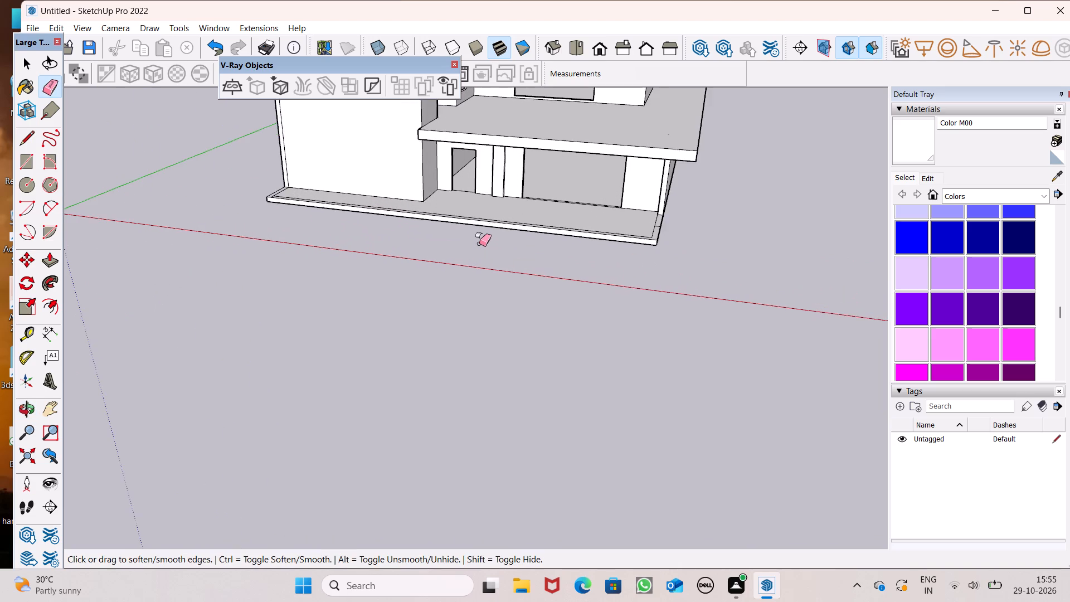
{"action": "scroll", "coordinate": [534, 210], "scroll_direction": "down", "scroll_amount": 2}
{"action": "middle_click_drag", "start_coordinate": [538, 220], "coordinate": [532, 175]}
{"action": "scroll", "coordinate": [532, 175], "scroll_direction": "up", "scroll_amount": 1}
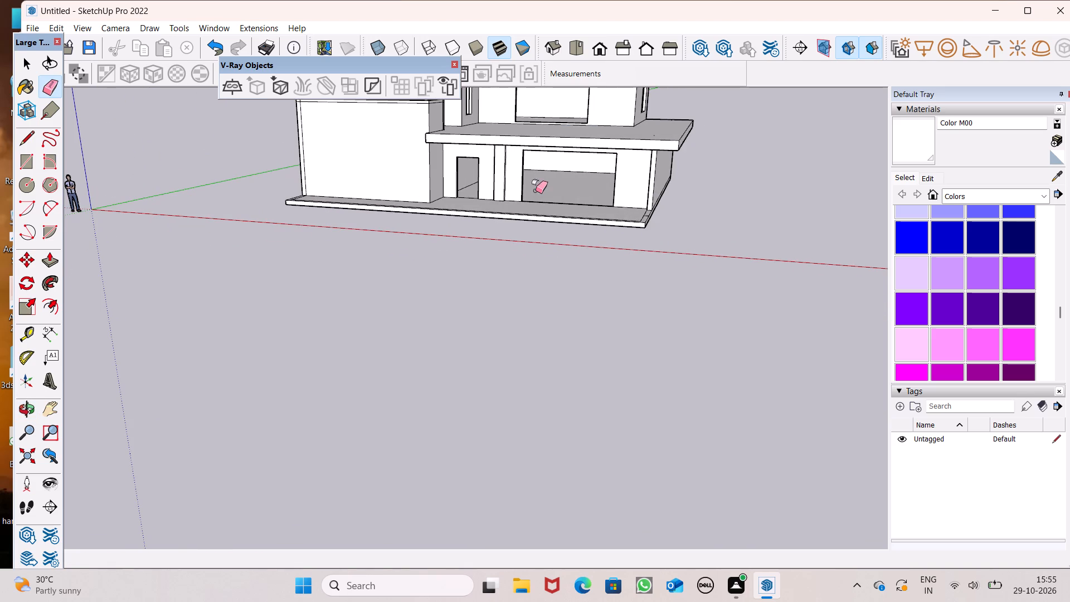
{"action": "scroll", "coordinate": [505, 191], "scroll_direction": "down", "scroll_amount": 6}
{"action": "middle_click_drag", "start_coordinate": [517, 227], "coordinate": [581, 106]}
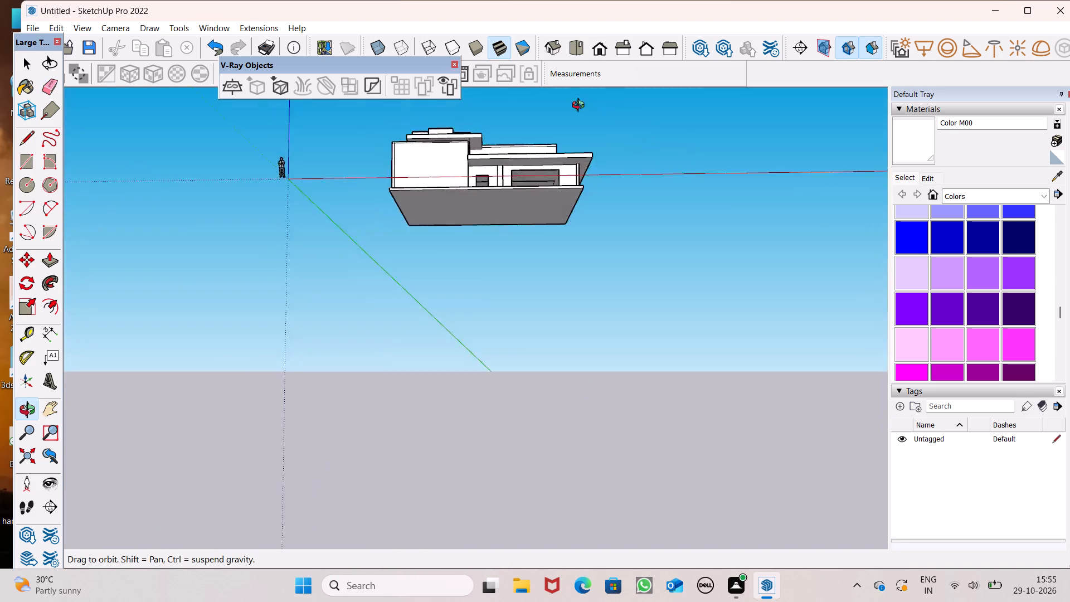
{"action": "middle_click_drag", "start_coordinate": [581, 106], "coordinate": [524, 384]}
{"action": "scroll", "coordinate": [537, 370], "scroll_direction": "up", "scroll_amount": 1}
{"action": "middle_click_drag", "start_coordinate": [537, 370], "coordinate": [550, 297]}
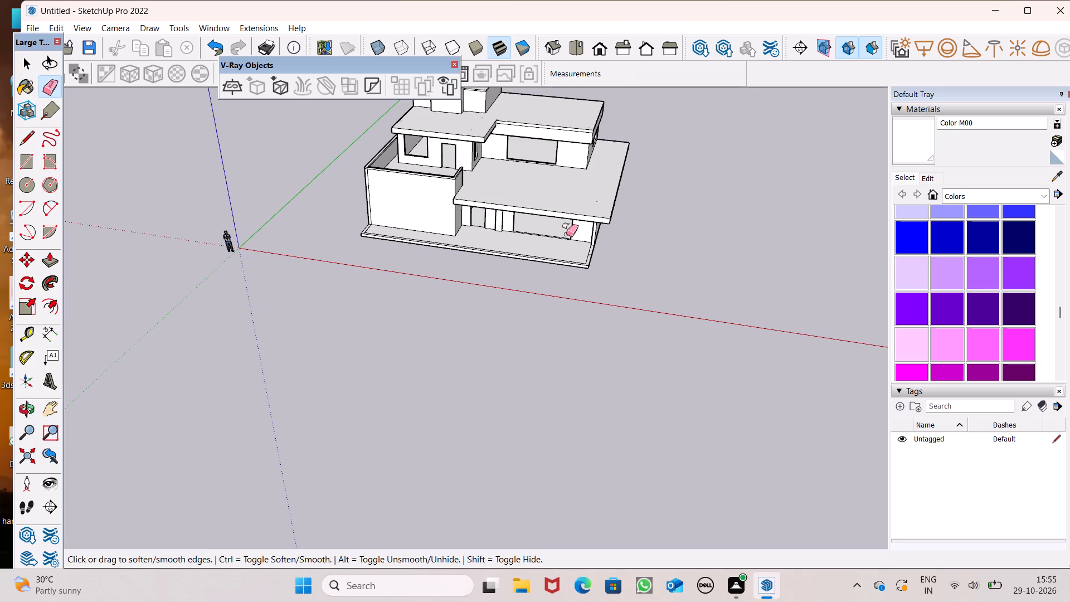
Select all of the house's connected geometry from the terrace floor and move it about 7'.
{"action": "key", "text": "space"}
{"action": "scroll", "coordinate": [526, 241], "scroll_direction": "up", "scroll_amount": 3}
{"action": "left_click", "coordinate": [524, 240]}
{"action": "triple_click", "coordinate": [524, 245]}
{"action": "double_click", "coordinate": [521, 246]}
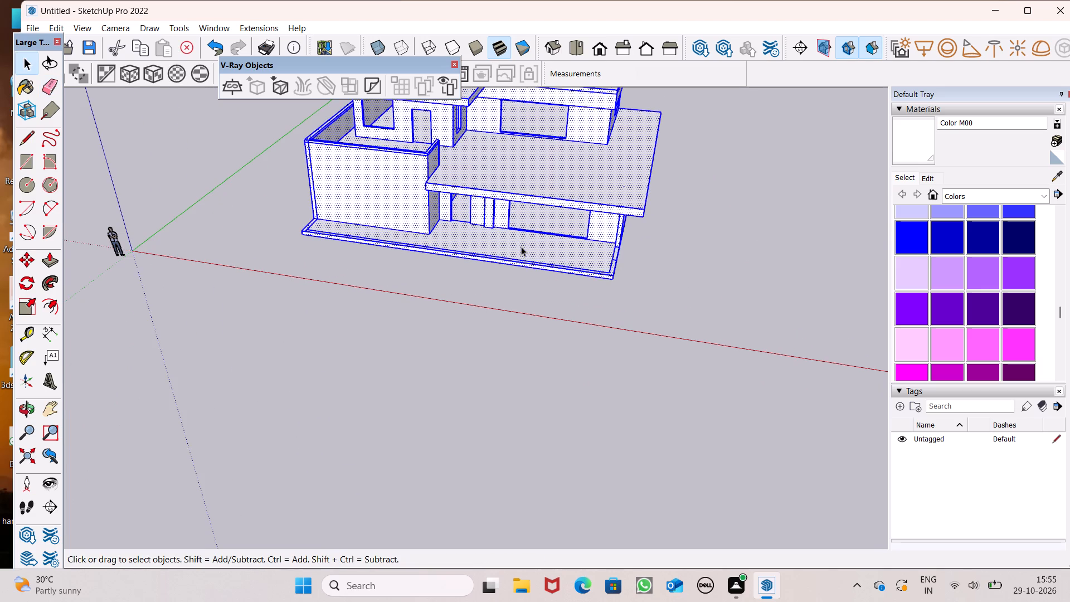
{"action": "key", "text": "m"}
{"action": "key", "text": "Return"}
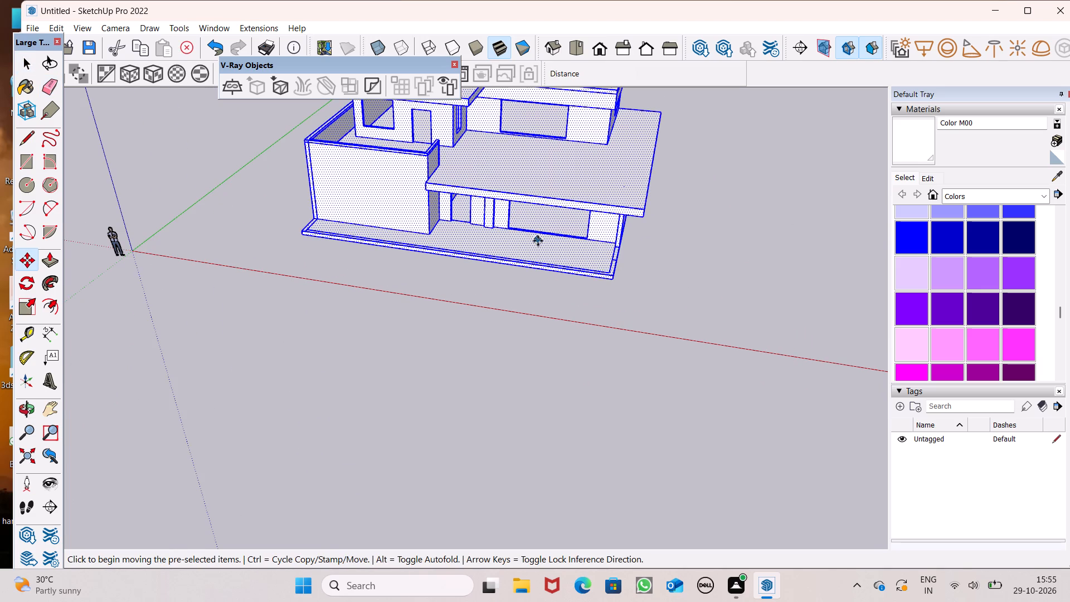
{"action": "left_click_drag", "start_coordinate": [536, 251], "coordinate": [550, 237]}
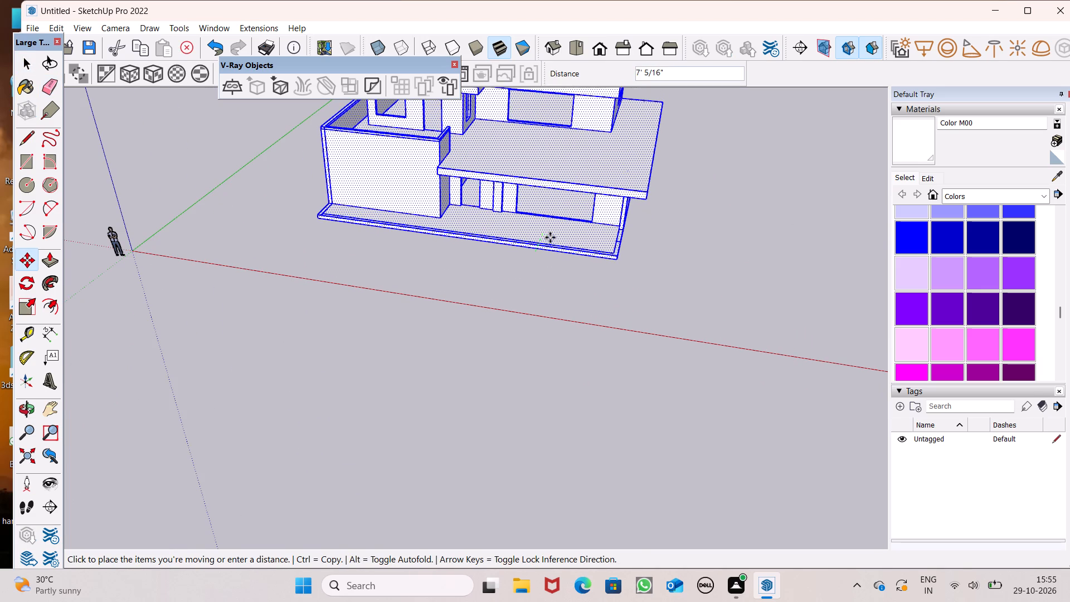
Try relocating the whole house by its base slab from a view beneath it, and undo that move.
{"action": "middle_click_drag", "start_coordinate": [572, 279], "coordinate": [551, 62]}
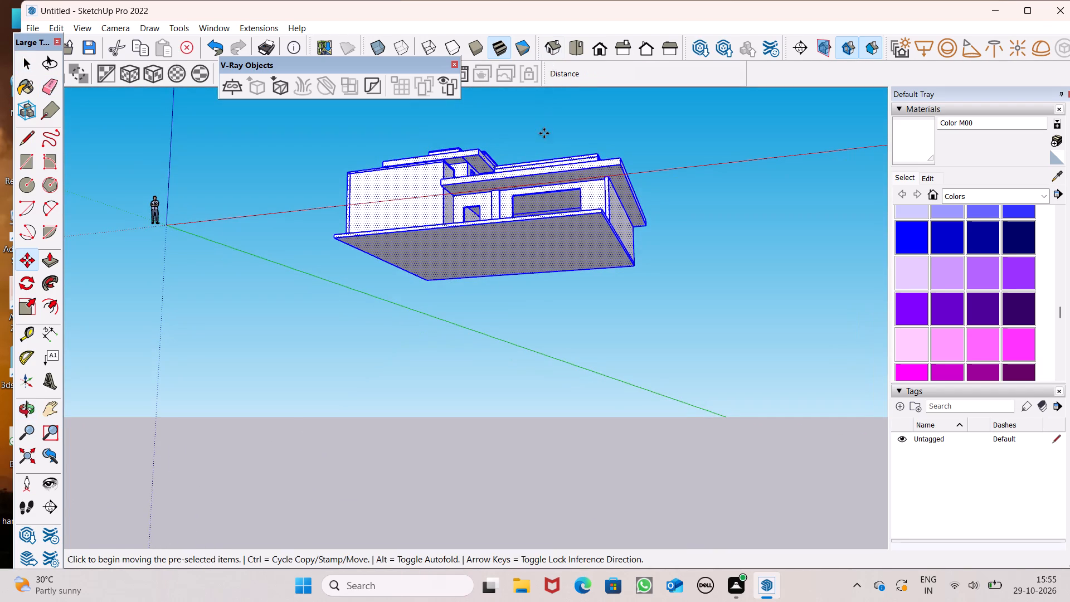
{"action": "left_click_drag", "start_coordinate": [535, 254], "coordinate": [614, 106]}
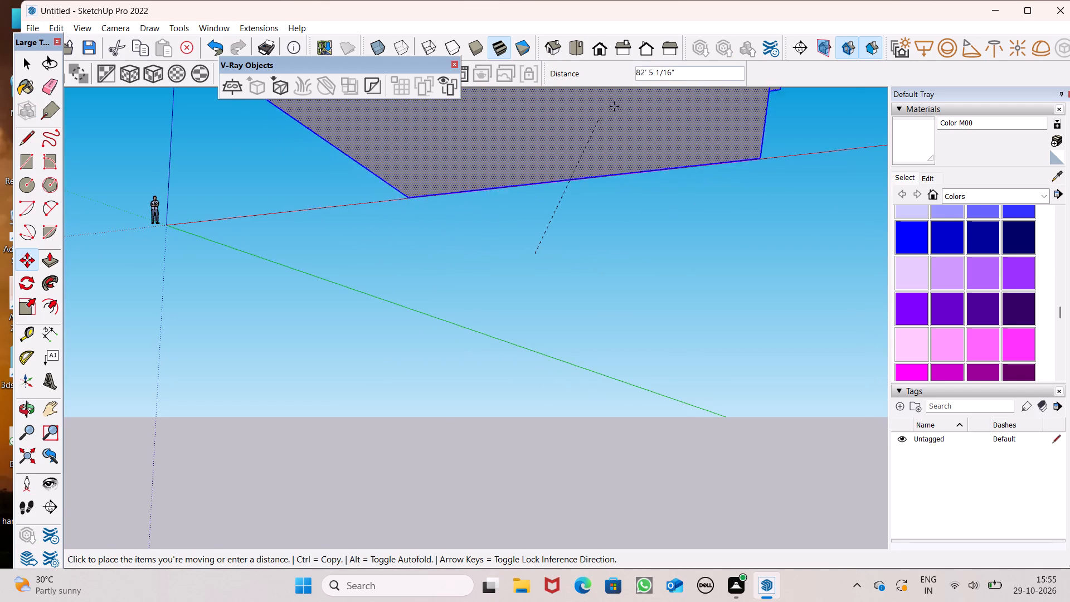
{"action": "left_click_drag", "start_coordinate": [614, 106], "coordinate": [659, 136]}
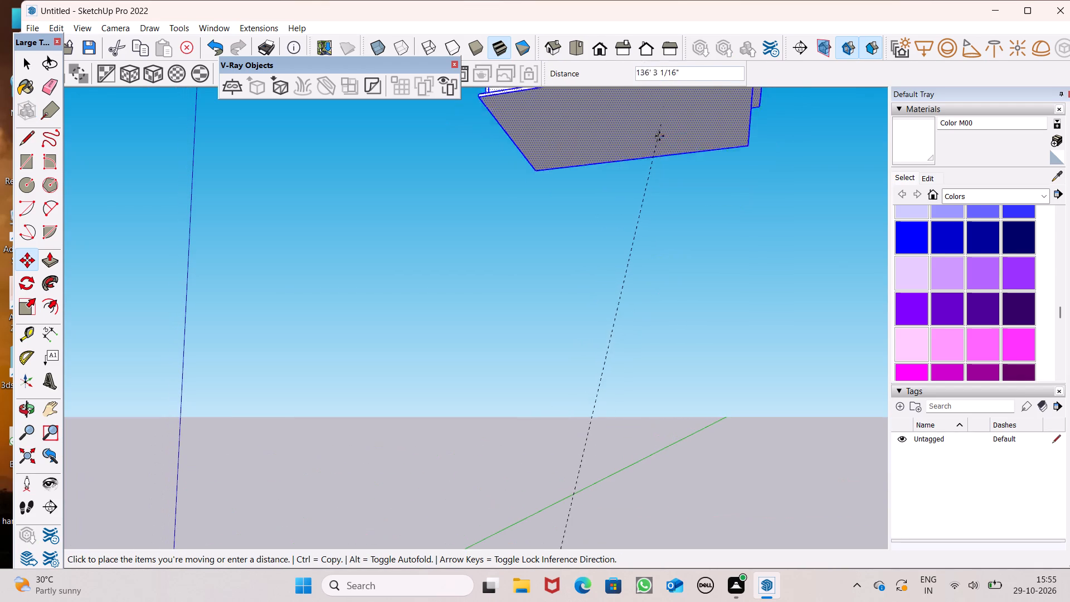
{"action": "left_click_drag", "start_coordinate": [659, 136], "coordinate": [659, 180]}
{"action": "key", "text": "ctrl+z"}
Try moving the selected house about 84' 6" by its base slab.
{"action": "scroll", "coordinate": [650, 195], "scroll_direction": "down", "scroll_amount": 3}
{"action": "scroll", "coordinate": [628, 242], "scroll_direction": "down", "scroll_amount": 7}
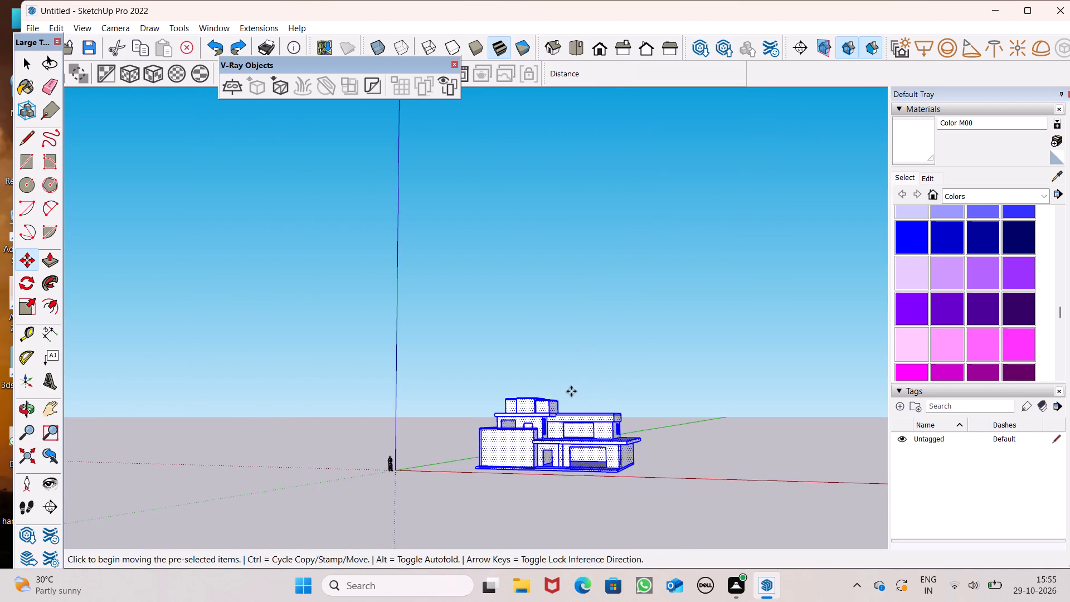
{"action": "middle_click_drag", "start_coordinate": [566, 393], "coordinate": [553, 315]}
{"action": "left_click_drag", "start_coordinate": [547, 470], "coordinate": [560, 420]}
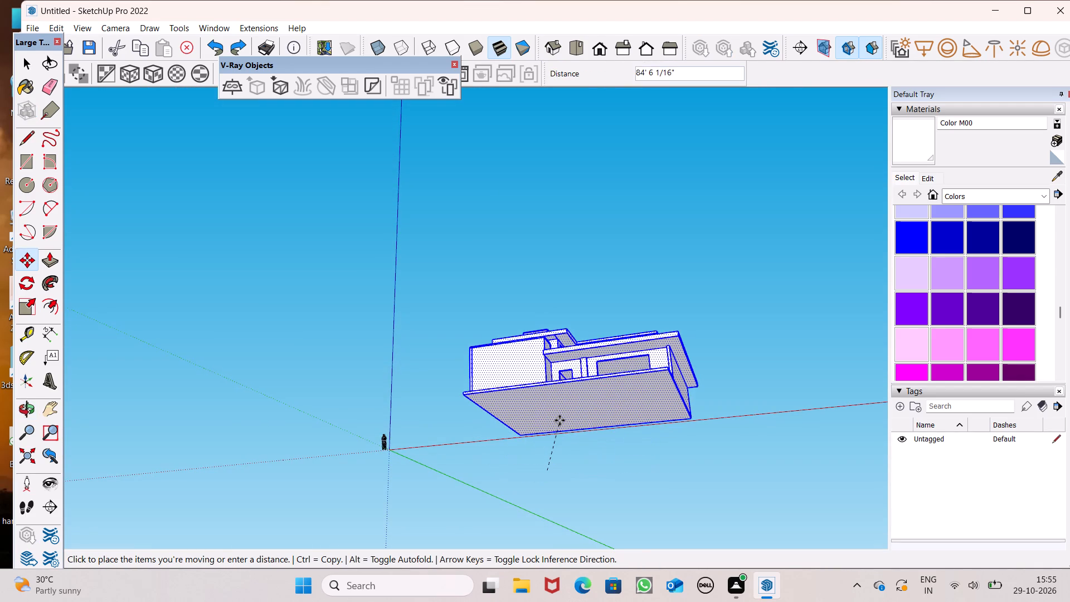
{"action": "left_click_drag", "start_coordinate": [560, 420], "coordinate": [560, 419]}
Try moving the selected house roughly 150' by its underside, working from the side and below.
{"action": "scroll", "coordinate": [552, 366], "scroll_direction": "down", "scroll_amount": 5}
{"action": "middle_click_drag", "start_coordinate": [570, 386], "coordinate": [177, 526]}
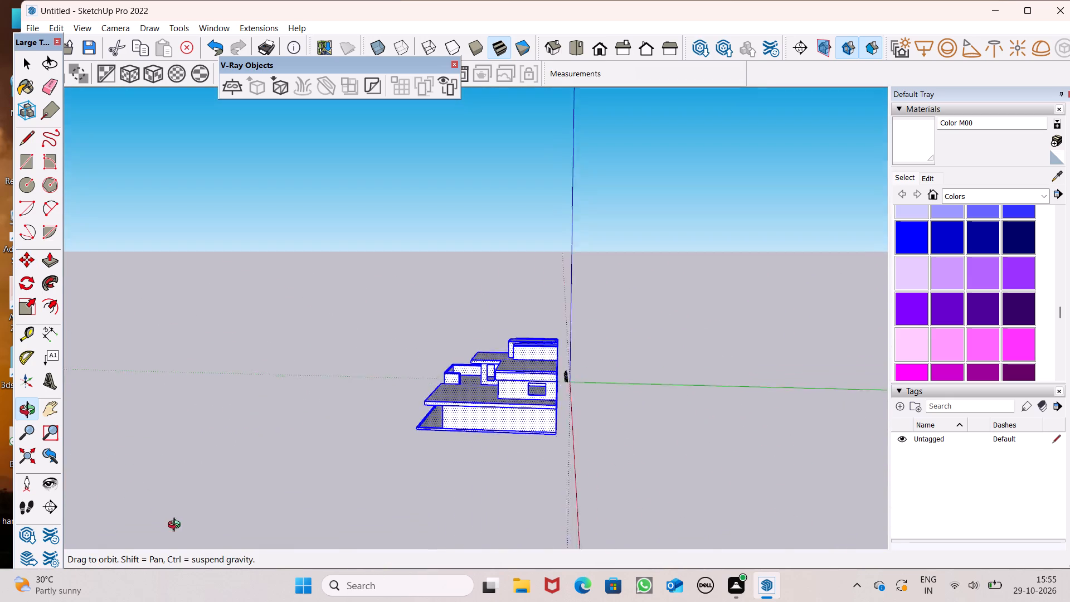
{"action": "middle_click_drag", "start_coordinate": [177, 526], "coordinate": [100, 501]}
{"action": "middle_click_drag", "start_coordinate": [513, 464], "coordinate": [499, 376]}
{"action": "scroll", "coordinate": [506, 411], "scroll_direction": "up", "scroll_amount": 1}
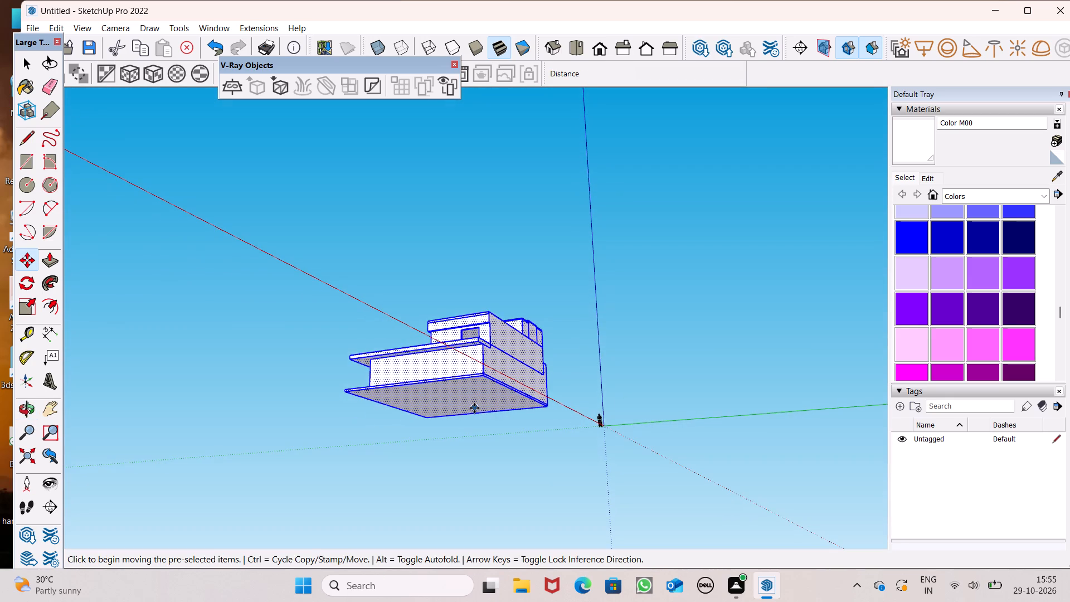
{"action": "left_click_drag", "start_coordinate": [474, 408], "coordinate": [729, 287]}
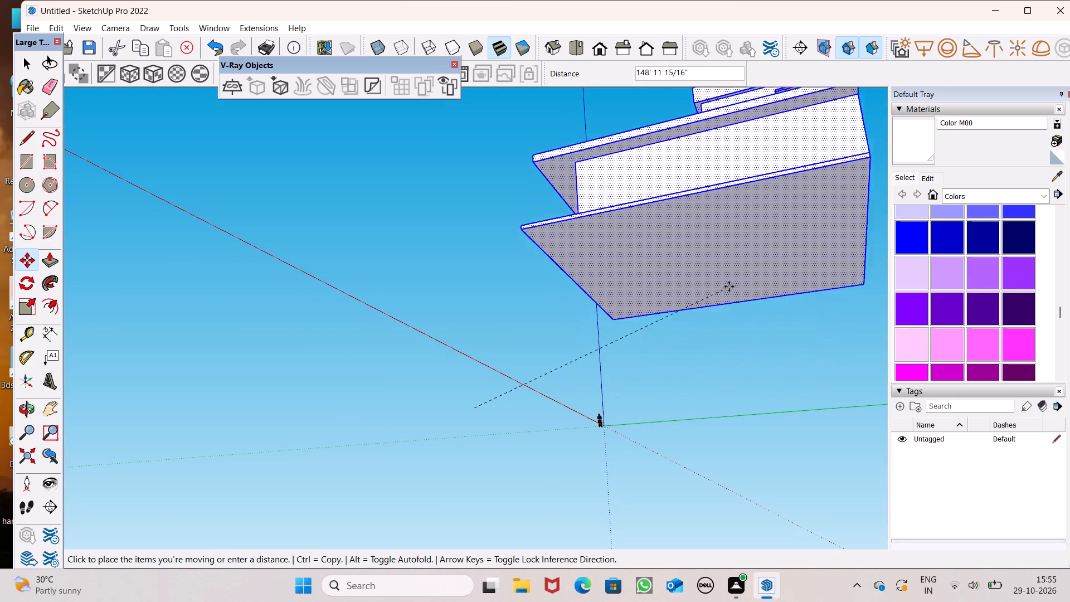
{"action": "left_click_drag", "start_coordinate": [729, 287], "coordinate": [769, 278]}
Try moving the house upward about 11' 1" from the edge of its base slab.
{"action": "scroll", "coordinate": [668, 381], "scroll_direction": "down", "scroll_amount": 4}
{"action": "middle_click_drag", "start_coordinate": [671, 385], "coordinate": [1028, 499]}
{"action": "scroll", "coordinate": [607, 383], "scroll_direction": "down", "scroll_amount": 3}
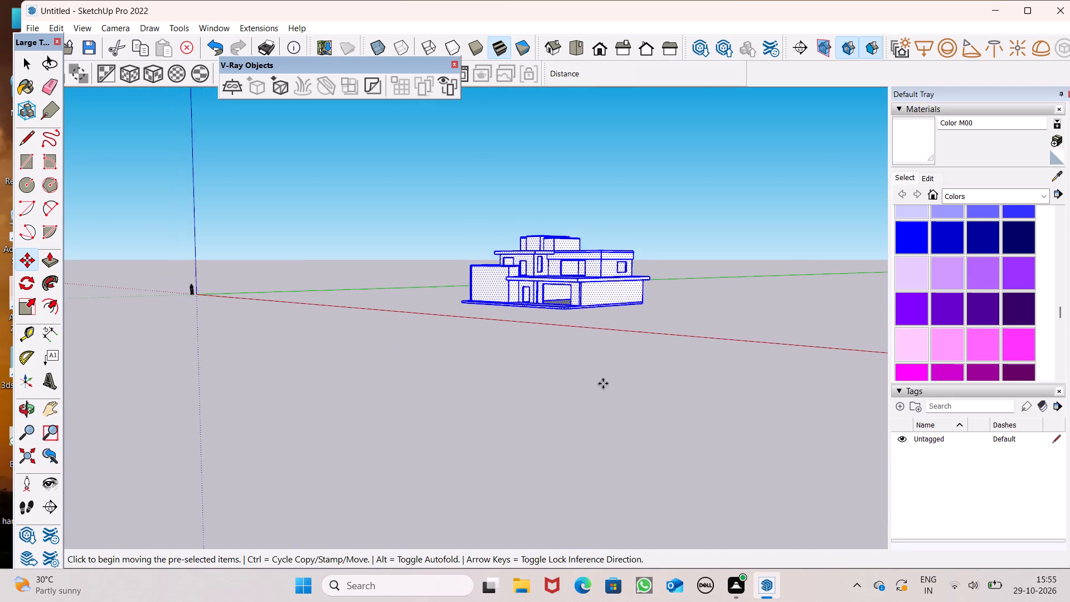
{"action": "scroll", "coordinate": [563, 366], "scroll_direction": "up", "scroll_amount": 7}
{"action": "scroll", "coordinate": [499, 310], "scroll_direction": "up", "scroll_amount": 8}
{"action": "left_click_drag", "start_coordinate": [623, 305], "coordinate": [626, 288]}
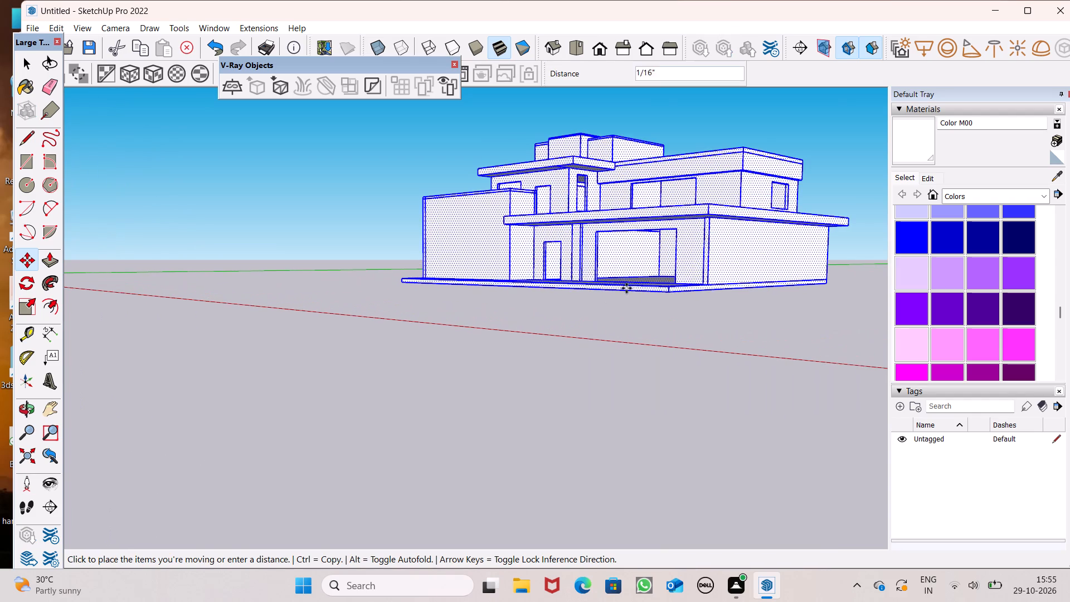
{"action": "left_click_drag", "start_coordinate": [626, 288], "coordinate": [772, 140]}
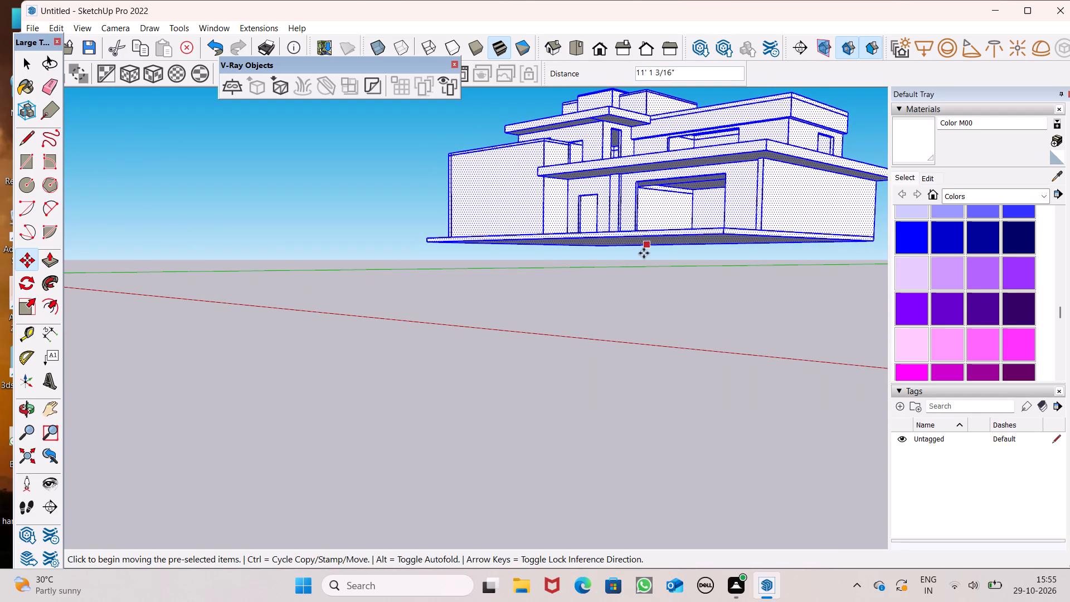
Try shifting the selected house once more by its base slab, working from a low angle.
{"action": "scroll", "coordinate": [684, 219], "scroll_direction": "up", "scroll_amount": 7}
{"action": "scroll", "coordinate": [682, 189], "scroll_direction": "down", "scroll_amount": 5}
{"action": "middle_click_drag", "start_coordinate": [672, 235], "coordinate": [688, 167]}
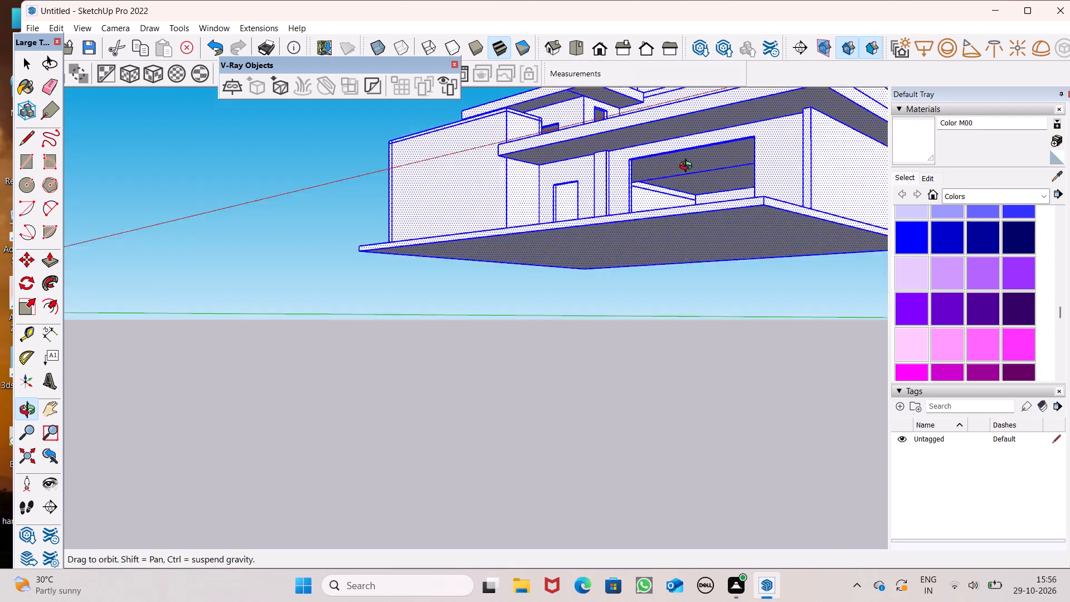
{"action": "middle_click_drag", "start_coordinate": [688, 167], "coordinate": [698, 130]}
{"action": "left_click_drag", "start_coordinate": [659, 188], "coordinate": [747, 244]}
Examine the house's placement relative to the axes from an elevated angle, from the top view and from the front view.
{"action": "scroll", "coordinate": [662, 174], "scroll_direction": "down", "scroll_amount": 6}
{"action": "middle_click_drag", "start_coordinate": [641, 215], "coordinate": [829, 363]}
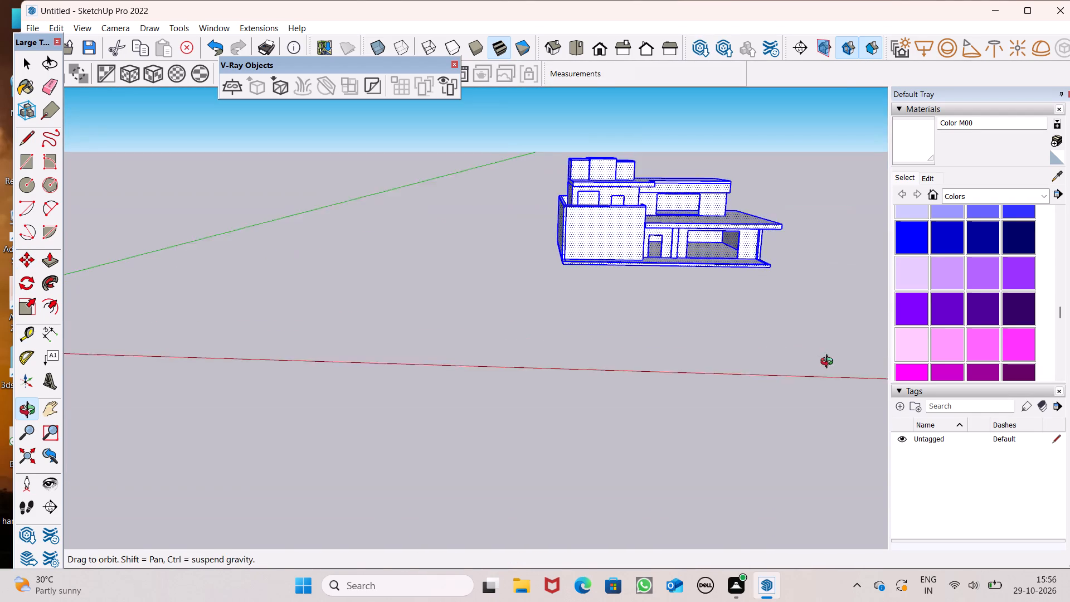
{"action": "middle_click_drag", "start_coordinate": [829, 363], "coordinate": [825, 357]}
{"action": "scroll", "coordinate": [604, 334], "scroll_direction": "down", "scroll_amount": 4}
{"action": "middle_click_drag", "start_coordinate": [775, 346], "coordinate": [813, 403]}
{"action": "scroll", "coordinate": [538, 276], "scroll_direction": "down", "scroll_amount": 7}
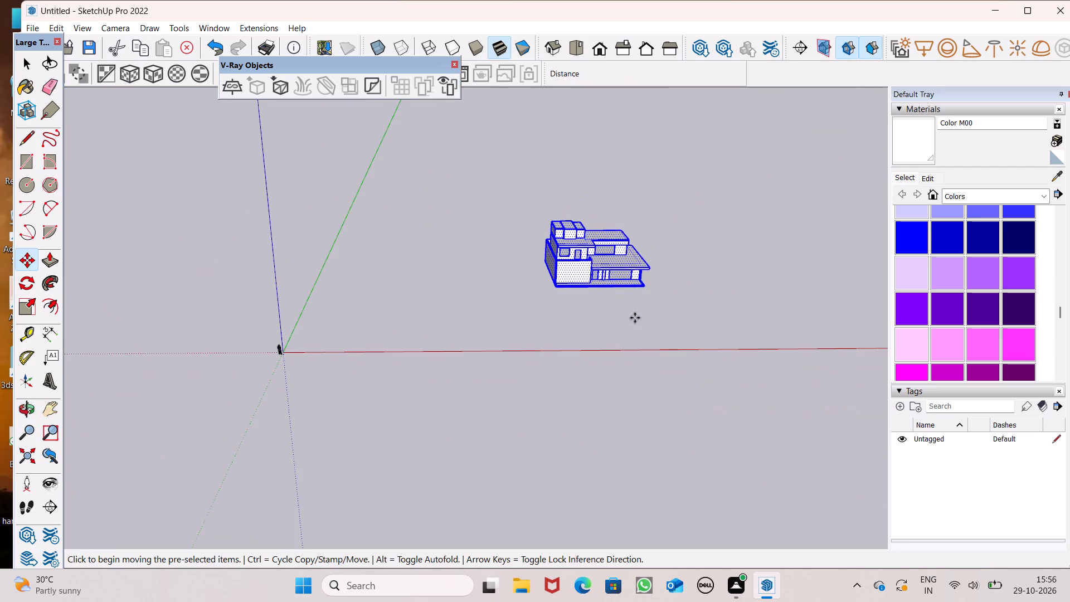
{"action": "scroll", "coordinate": [697, 339], "scroll_direction": "up", "scroll_amount": 3}
{"action": "middle_click_drag", "start_coordinate": [697, 337], "coordinate": [678, 346]}
{"action": "scroll", "coordinate": [723, 302], "scroll_direction": "down", "scroll_amount": 1}
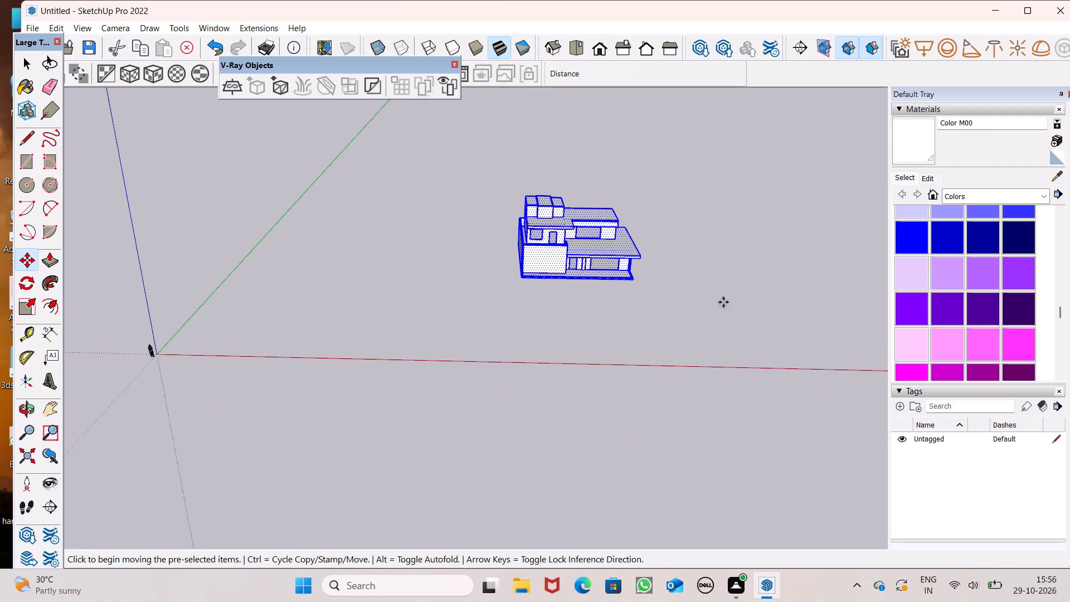
{"action": "scroll", "coordinate": [723, 302], "scroll_direction": "down", "scroll_amount": 3}
{"action": "left_click", "coordinate": [578, 50]}
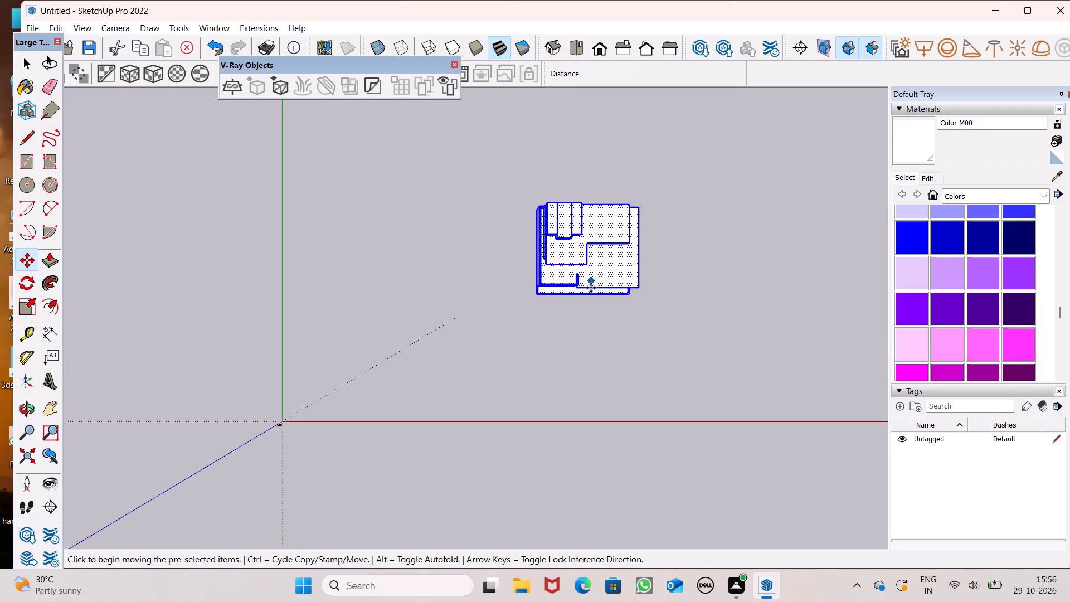
{"action": "scroll", "coordinate": [591, 309], "scroll_direction": "up", "scroll_amount": 1}
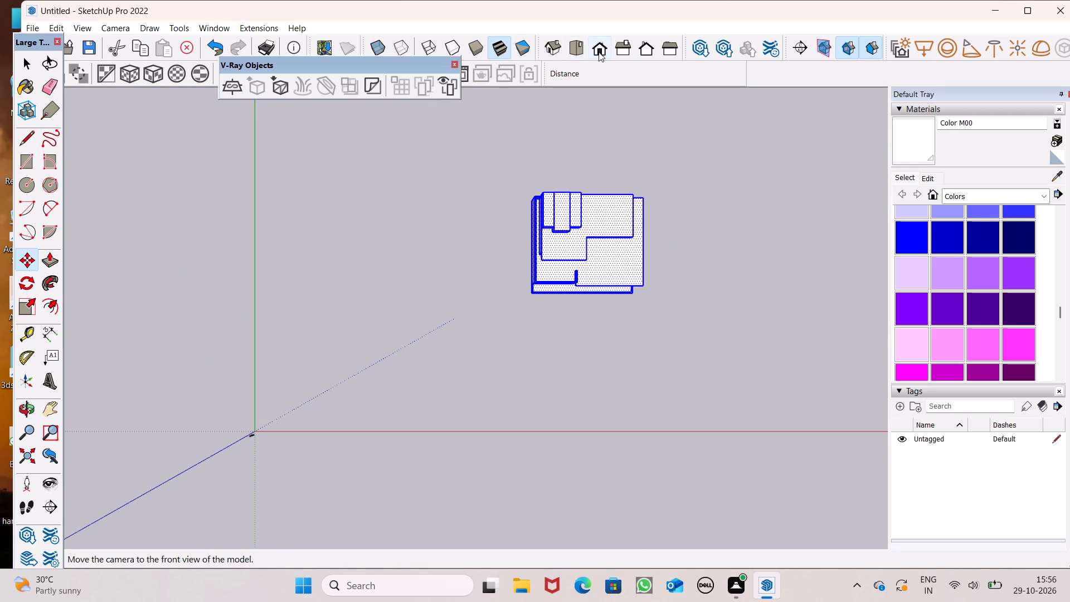
{"action": "left_click", "coordinate": [599, 51]}
{"action": "scroll", "coordinate": [644, 345], "scroll_direction": "up", "scroll_amount": 3}
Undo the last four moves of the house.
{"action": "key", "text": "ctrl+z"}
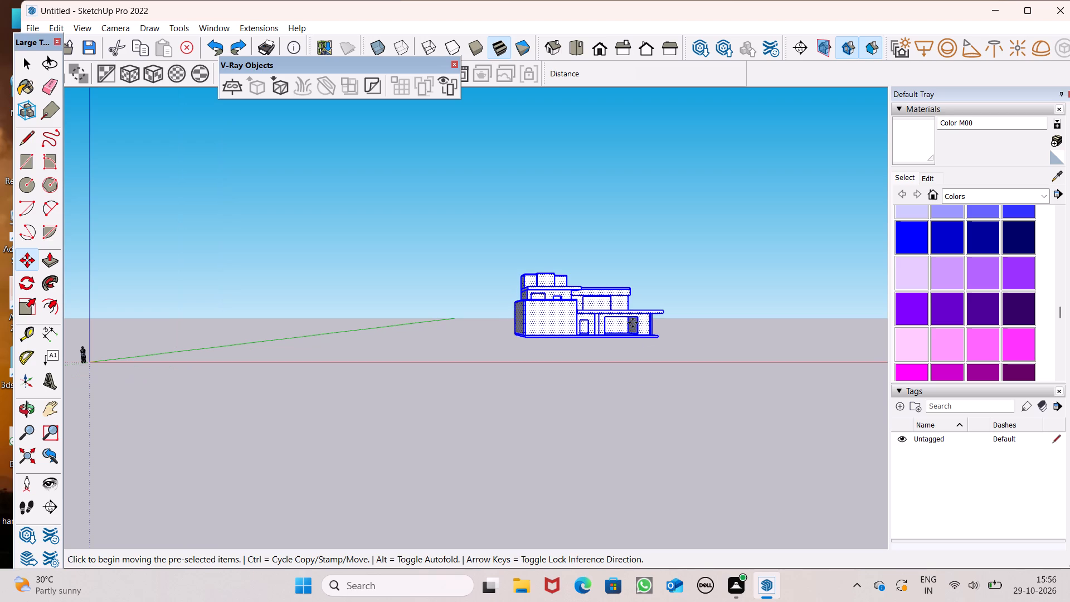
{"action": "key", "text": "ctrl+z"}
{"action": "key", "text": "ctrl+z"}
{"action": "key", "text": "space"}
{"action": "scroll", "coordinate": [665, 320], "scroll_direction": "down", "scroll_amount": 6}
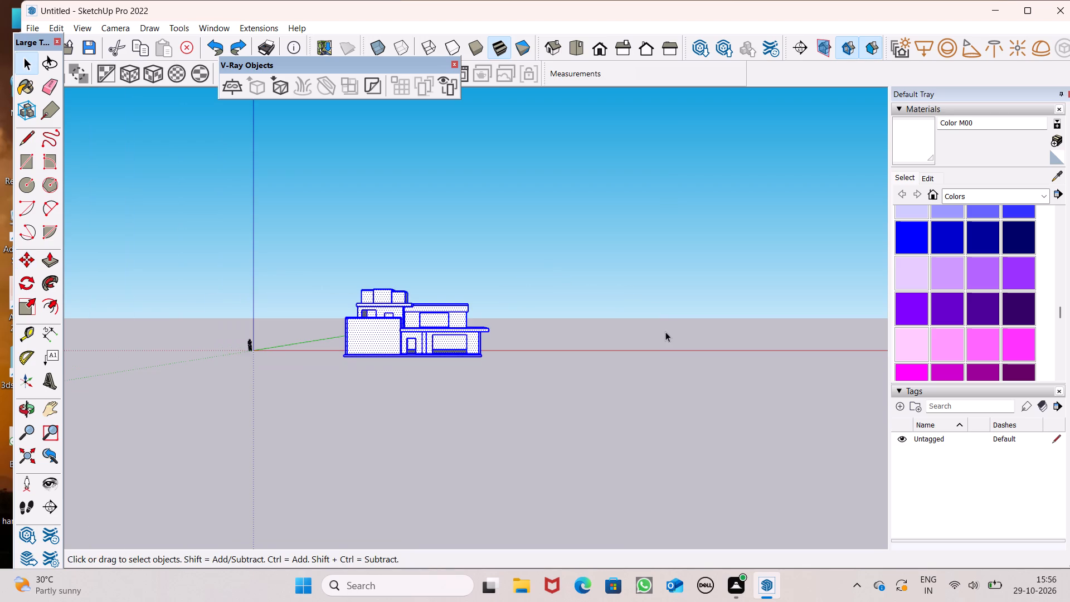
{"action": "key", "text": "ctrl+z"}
Move the whole selected house about 114' 7" back and away from the origin, between the red and green axes.
{"action": "scroll", "coordinate": [663, 311], "scroll_direction": "down", "scroll_amount": 10}
{"action": "middle_click_drag", "start_coordinate": [663, 308], "coordinate": [648, 378]}
{"action": "scroll", "coordinate": [523, 325], "scroll_direction": "up", "scroll_amount": 6}
{"action": "scroll", "coordinate": [563, 357], "scroll_direction": "up", "scroll_amount": 9}
{"action": "middle_click_drag", "start_coordinate": [526, 368], "coordinate": [512, 428]}
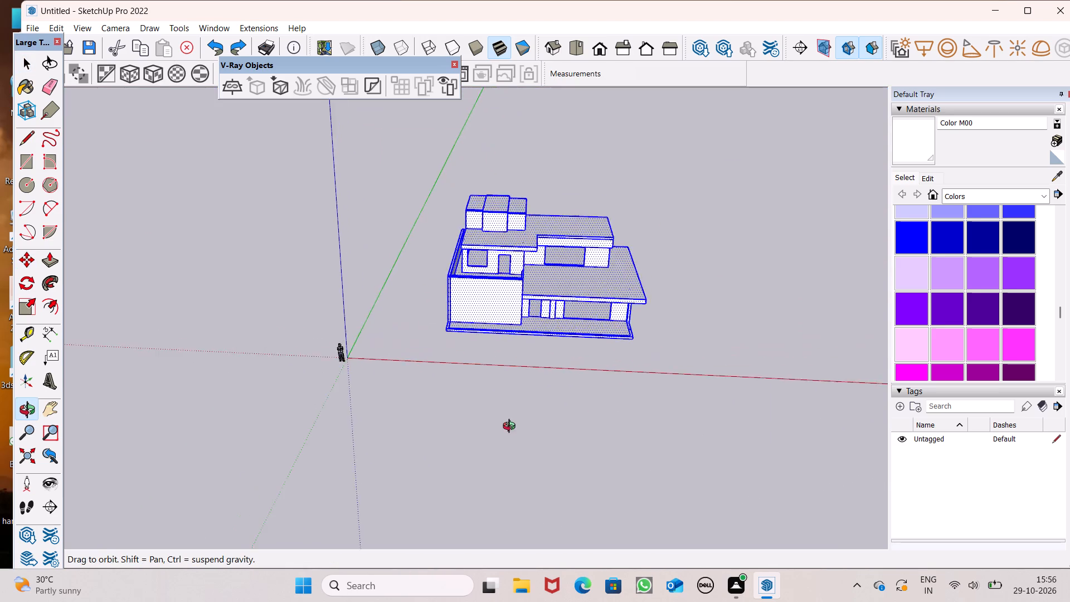
{"action": "middle_click_drag", "start_coordinate": [512, 428], "coordinate": [497, 386]}
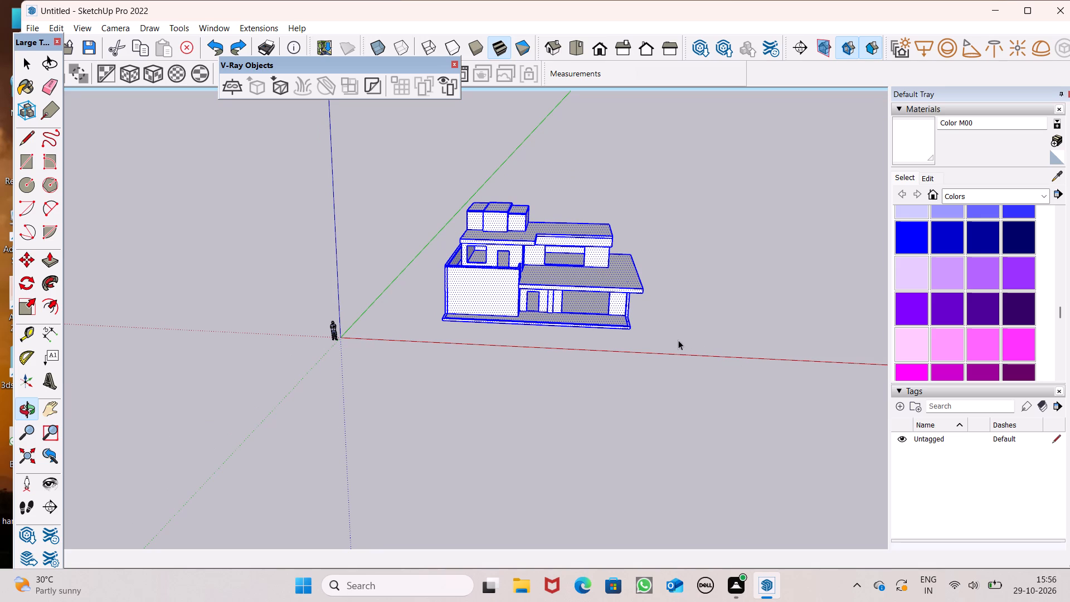
{"action": "key", "text": "m"}
{"action": "key", "text": "Return"}
{"action": "middle_click_drag", "start_coordinate": [654, 332], "coordinate": [643, 258]}
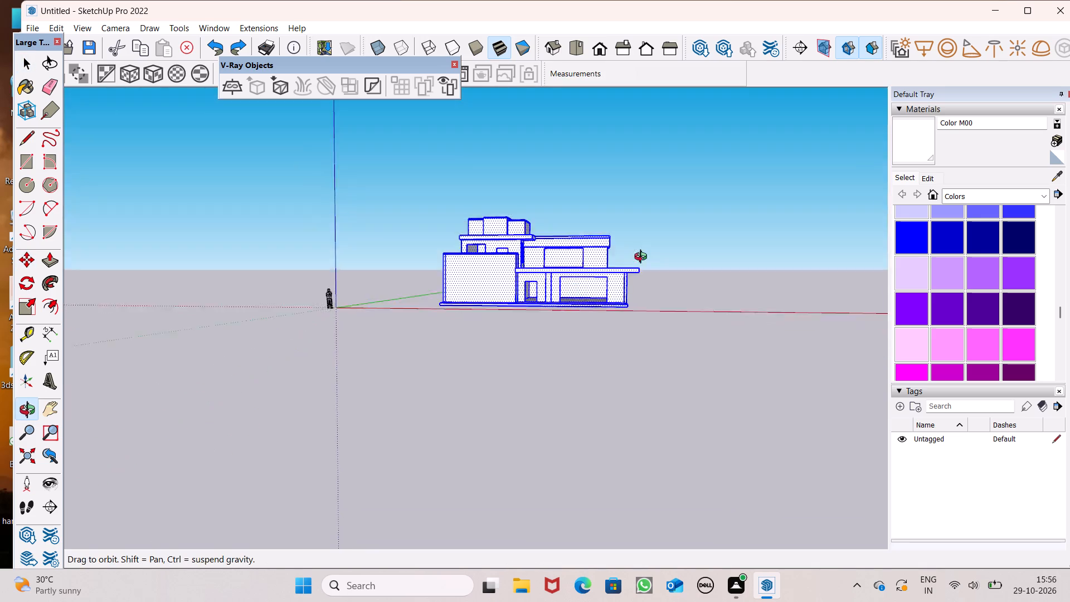
{"action": "middle_click_drag", "start_coordinate": [643, 258], "coordinate": [654, 186]}
{"action": "left_click_drag", "start_coordinate": [529, 318], "coordinate": [577, 365]}
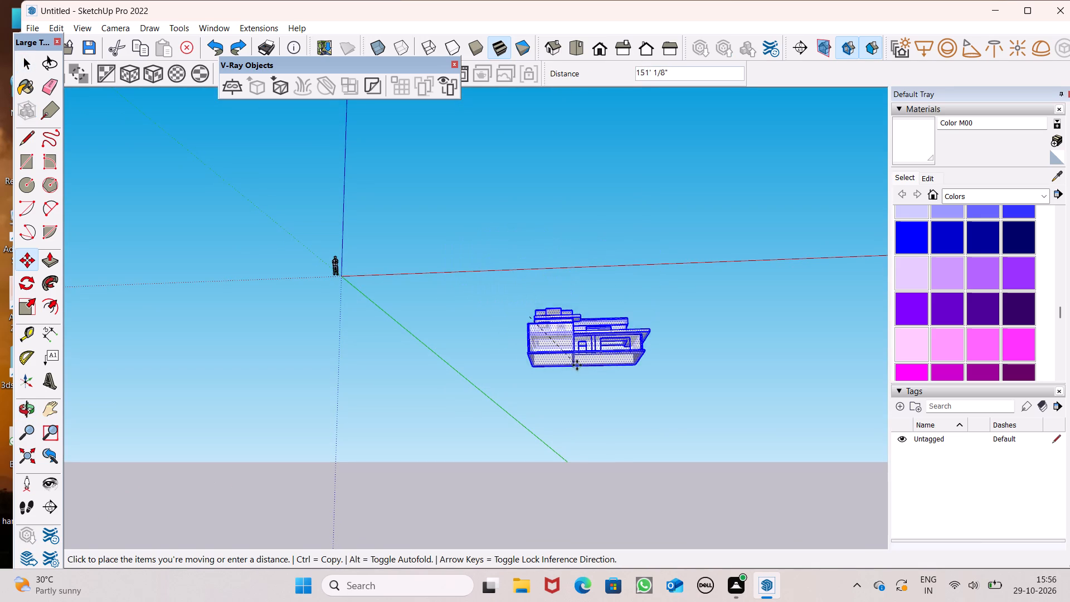
{"action": "left_click_drag", "start_coordinate": [577, 365], "coordinate": [591, 355]}
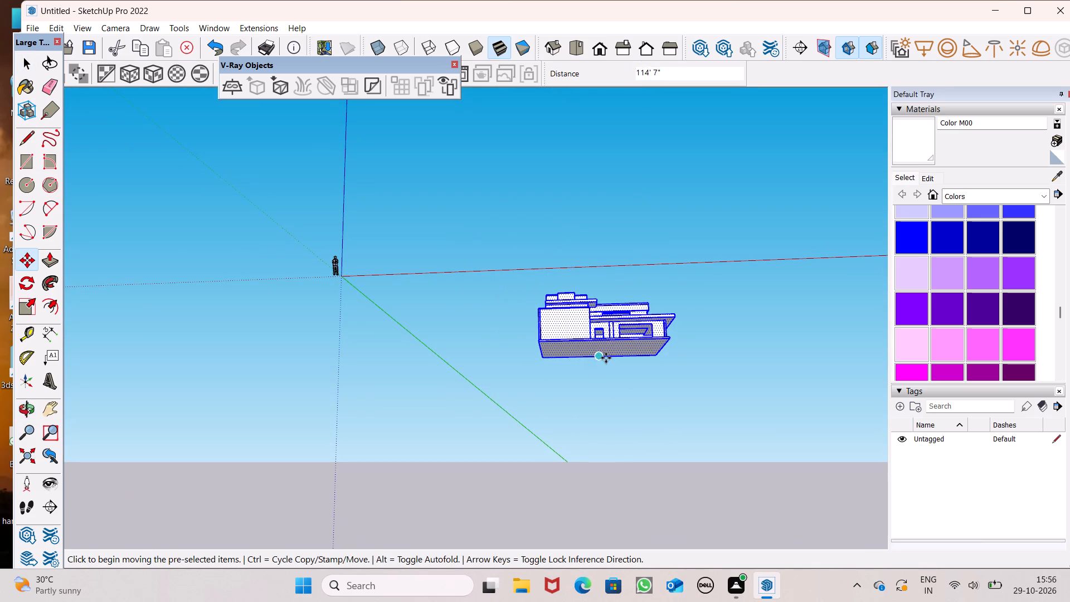
Move the selected house about 66' forward, back toward the red axis.
{"action": "left_click_drag", "start_coordinate": [606, 358], "coordinate": [601, 334]}
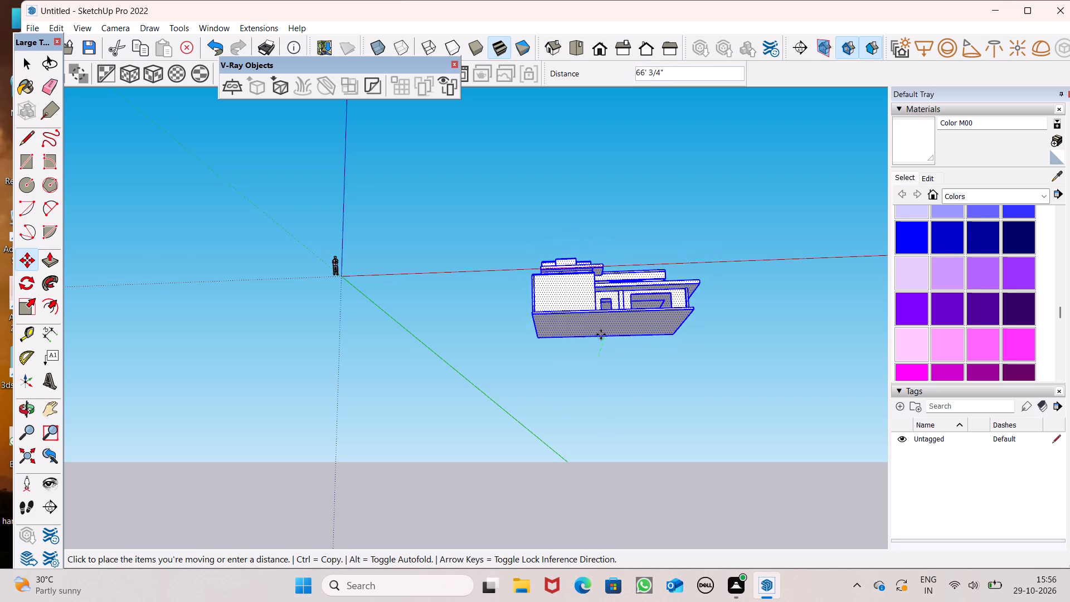
{"action": "left_click_drag", "start_coordinate": [601, 334], "coordinate": [600, 332]}
{"action": "scroll", "coordinate": [609, 304], "scroll_direction": "down", "scroll_amount": 4}
{"action": "middle_click_drag", "start_coordinate": [615, 323], "coordinate": [476, 489]}
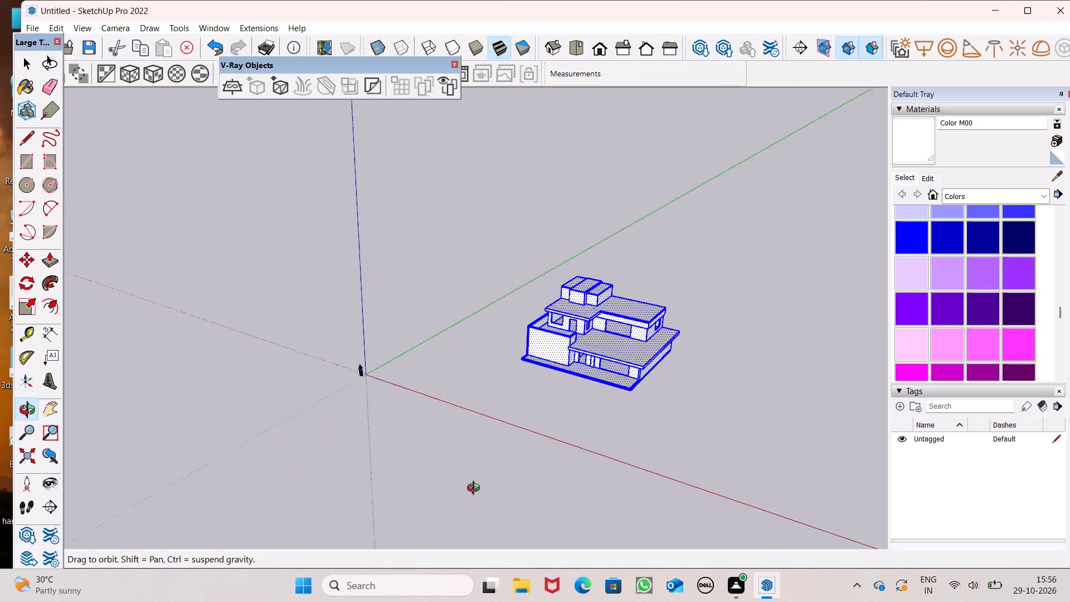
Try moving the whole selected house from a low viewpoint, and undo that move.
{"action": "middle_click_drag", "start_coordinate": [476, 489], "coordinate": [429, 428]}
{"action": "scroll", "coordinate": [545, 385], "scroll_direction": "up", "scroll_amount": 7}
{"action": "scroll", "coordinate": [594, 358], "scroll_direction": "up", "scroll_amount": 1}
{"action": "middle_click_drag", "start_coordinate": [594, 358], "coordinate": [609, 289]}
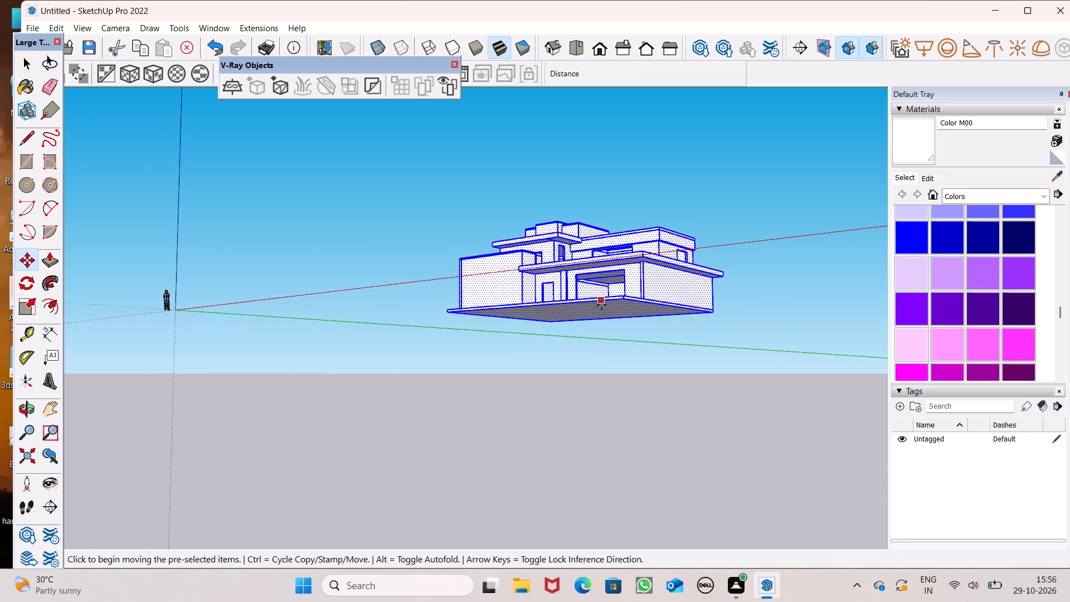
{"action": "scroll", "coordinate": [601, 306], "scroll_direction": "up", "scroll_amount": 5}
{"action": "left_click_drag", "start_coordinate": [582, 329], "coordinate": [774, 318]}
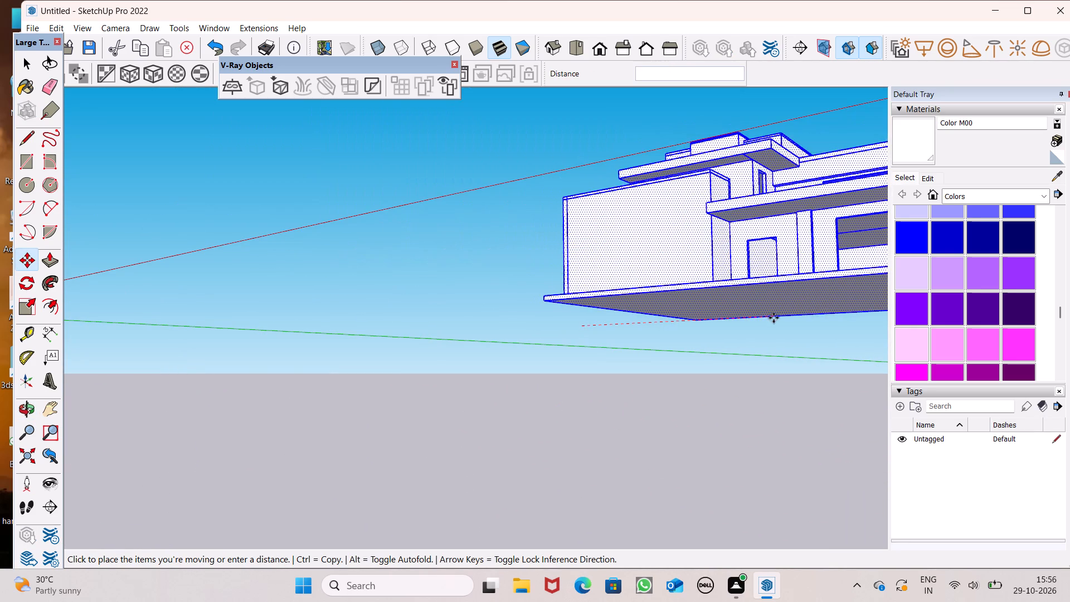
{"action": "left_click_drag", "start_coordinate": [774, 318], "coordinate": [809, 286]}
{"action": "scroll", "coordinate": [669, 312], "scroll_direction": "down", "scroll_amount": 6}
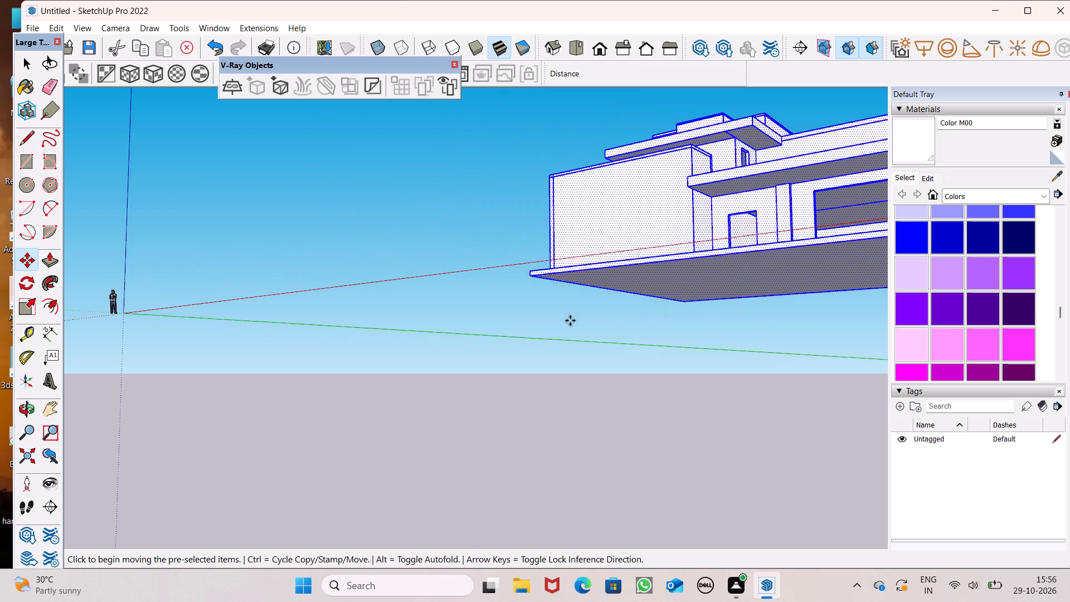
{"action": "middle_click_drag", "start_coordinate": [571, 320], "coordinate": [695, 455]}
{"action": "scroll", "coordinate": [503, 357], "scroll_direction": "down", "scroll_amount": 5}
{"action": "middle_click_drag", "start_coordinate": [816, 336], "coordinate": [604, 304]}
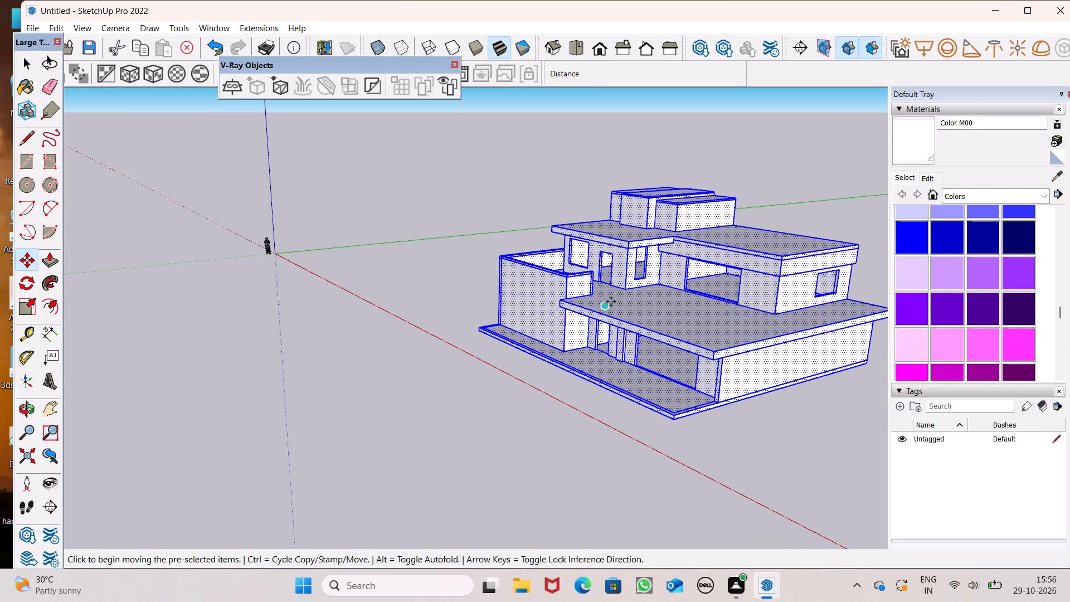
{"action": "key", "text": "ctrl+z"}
Move the whole selected house farther from the origin, using the underside of its base as the grab point.
{"action": "scroll", "coordinate": [656, 316], "scroll_direction": "up", "scroll_amount": 3}
{"action": "middle_click_drag", "start_coordinate": [752, 311], "coordinate": [583, 176]}
{"action": "scroll", "coordinate": [745, 301], "scroll_direction": "up", "scroll_amount": 1}
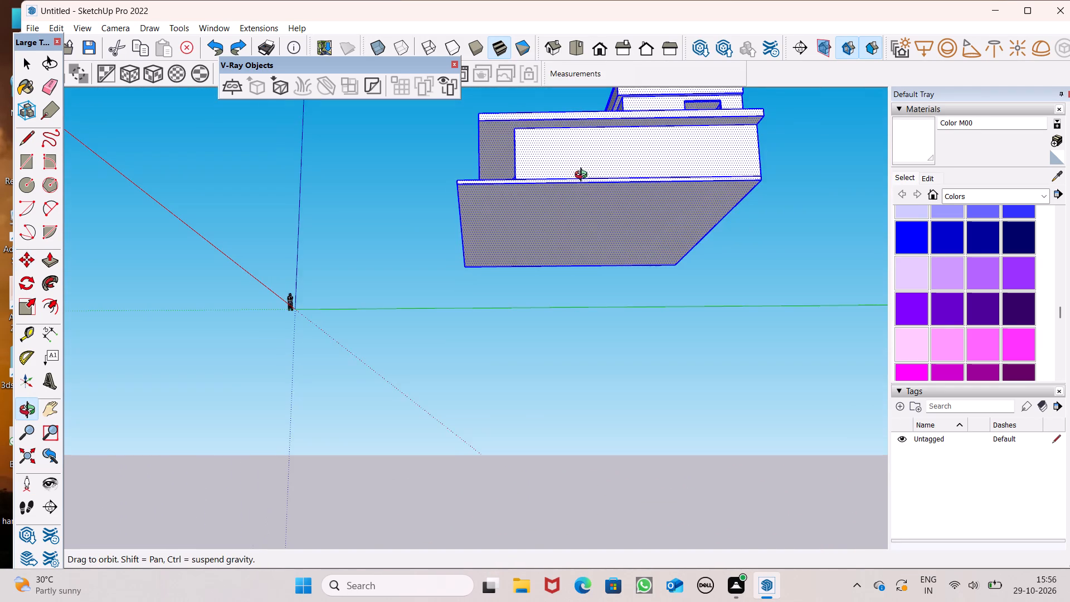
{"action": "middle_click_drag", "start_coordinate": [583, 176], "coordinate": [583, 176]}
{"action": "left_click_drag", "start_coordinate": [612, 225], "coordinate": [737, 143]}
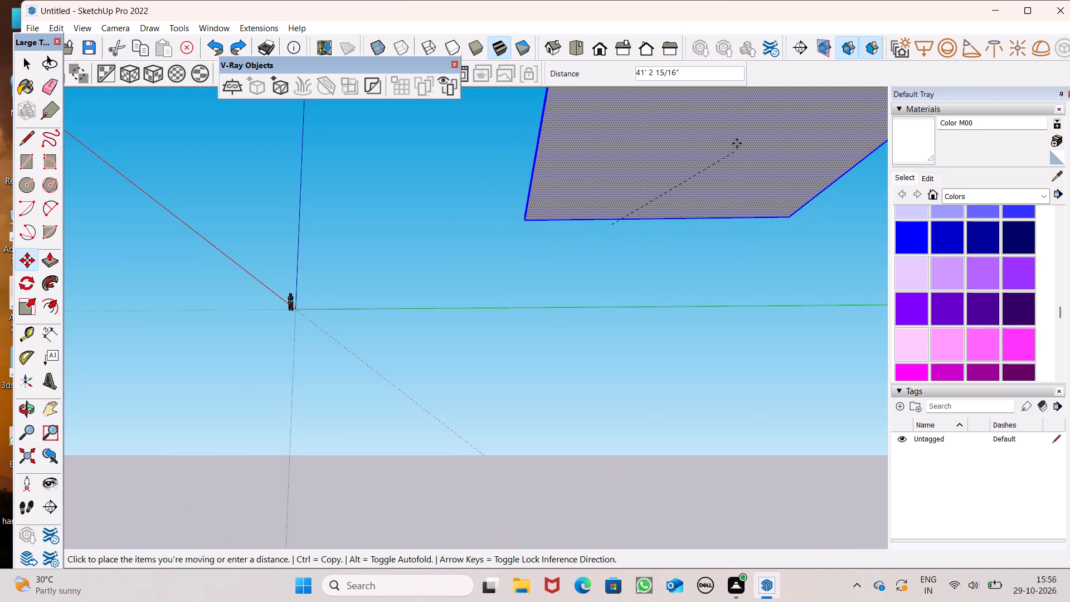
{"action": "left_click_drag", "start_coordinate": [737, 143], "coordinate": [752, 122]}
{"action": "scroll", "coordinate": [712, 200], "scroll_direction": "down", "scroll_amount": 6}
{"action": "middle_click_drag", "start_coordinate": [653, 242], "coordinate": [818, 327]}
{"action": "scroll", "coordinate": [378, 232], "scroll_direction": "down", "scroll_amount": 5}
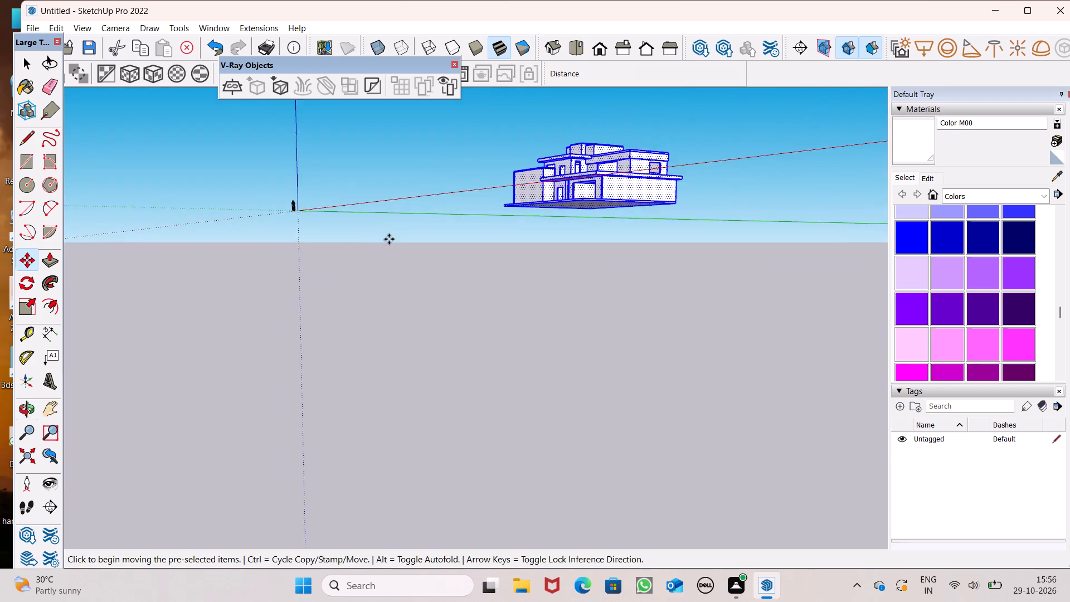
{"action": "middle_click_drag", "start_coordinate": [391, 240], "coordinate": [649, 351]}
{"action": "scroll", "coordinate": [541, 201], "scroll_direction": "up", "scroll_amount": 6}
{"action": "key", "text": "space"}
Examine the house's front and its base relative to the red axis from low and elevated views.
{"action": "scroll", "coordinate": [552, 260], "scroll_direction": "down", "scroll_amount": 1}
{"action": "middle_click_drag", "start_coordinate": [577, 248], "coordinate": [637, 183]}
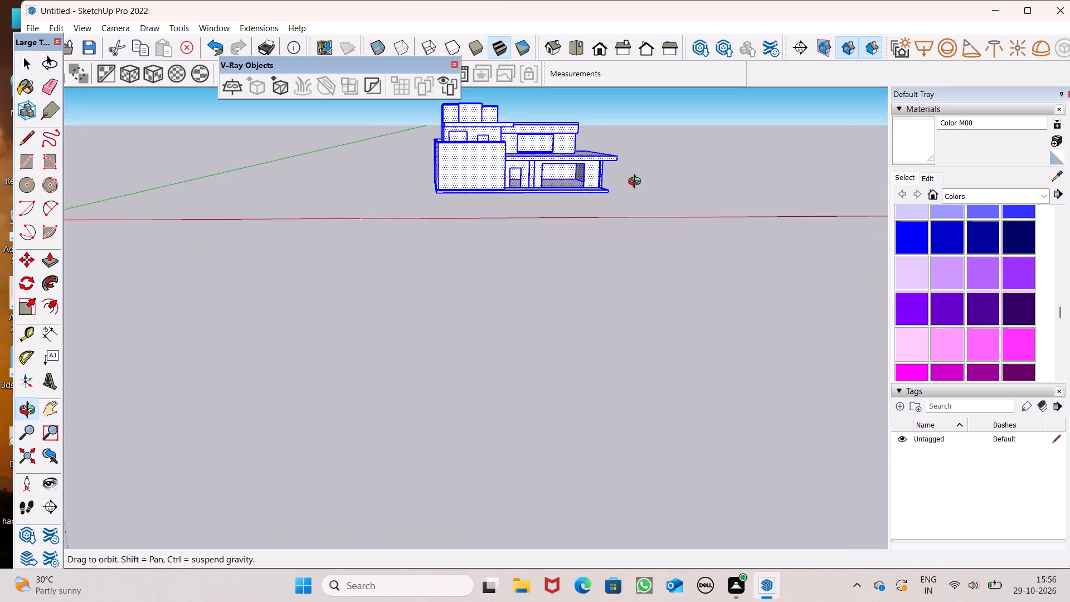
{"action": "middle_click_drag", "start_coordinate": [637, 183], "coordinate": [639, 172]}
{"action": "scroll", "coordinate": [582, 192], "scroll_direction": "up", "scroll_amount": 7}
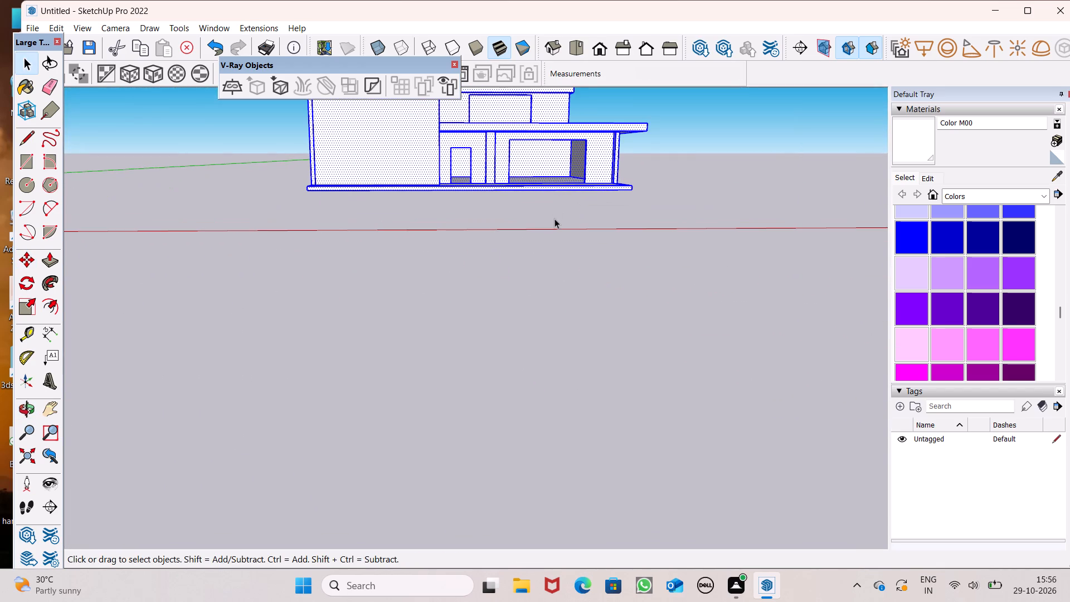
{"action": "scroll", "coordinate": [563, 236], "scroll_direction": "down", "scroll_amount": 5}
{"action": "middle_click_drag", "start_coordinate": [622, 184], "coordinate": [600, 269]}
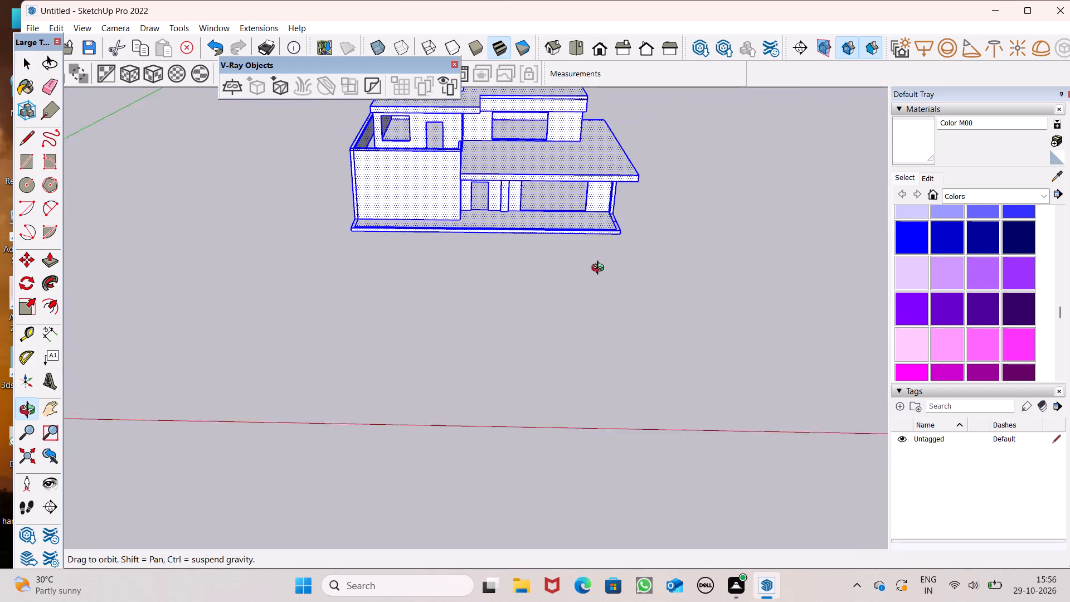
{"action": "middle_click_drag", "start_coordinate": [600, 269], "coordinate": [592, 197]}
{"action": "scroll", "coordinate": [471, 191], "scroll_direction": "up", "scroll_amount": 3}
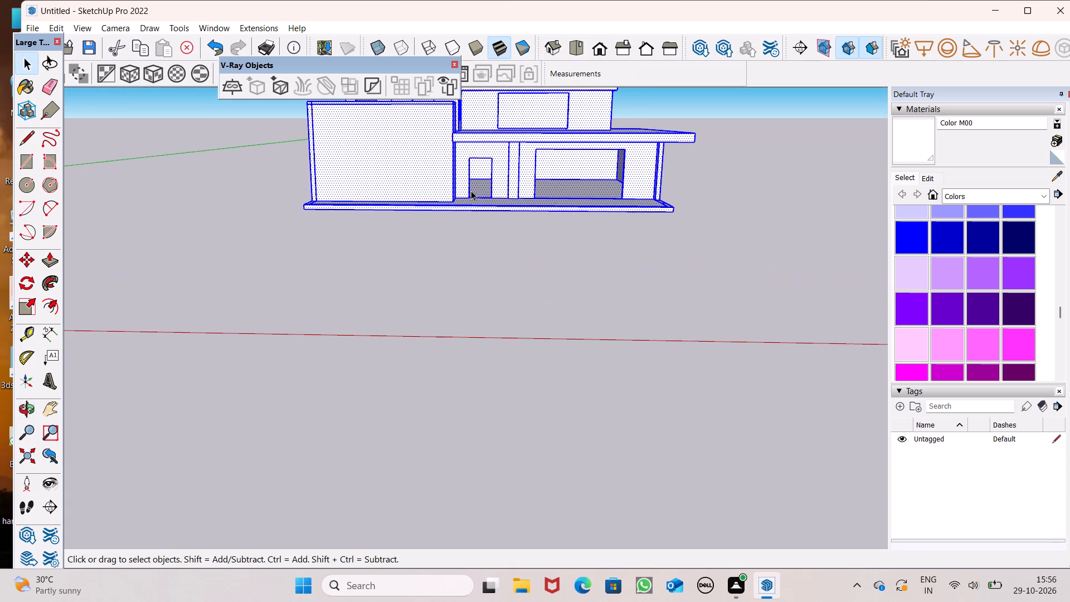
{"action": "scroll", "coordinate": [503, 190], "scroll_direction": "down", "scroll_amount": 3}
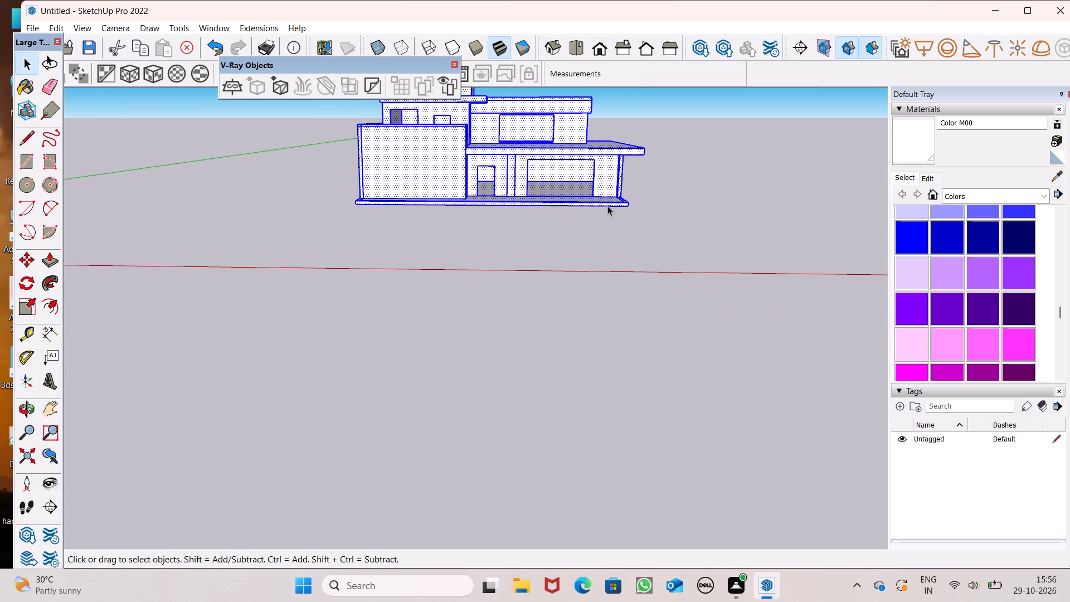
{"action": "middle_click_drag", "start_coordinate": [606, 203], "coordinate": [527, 255]}
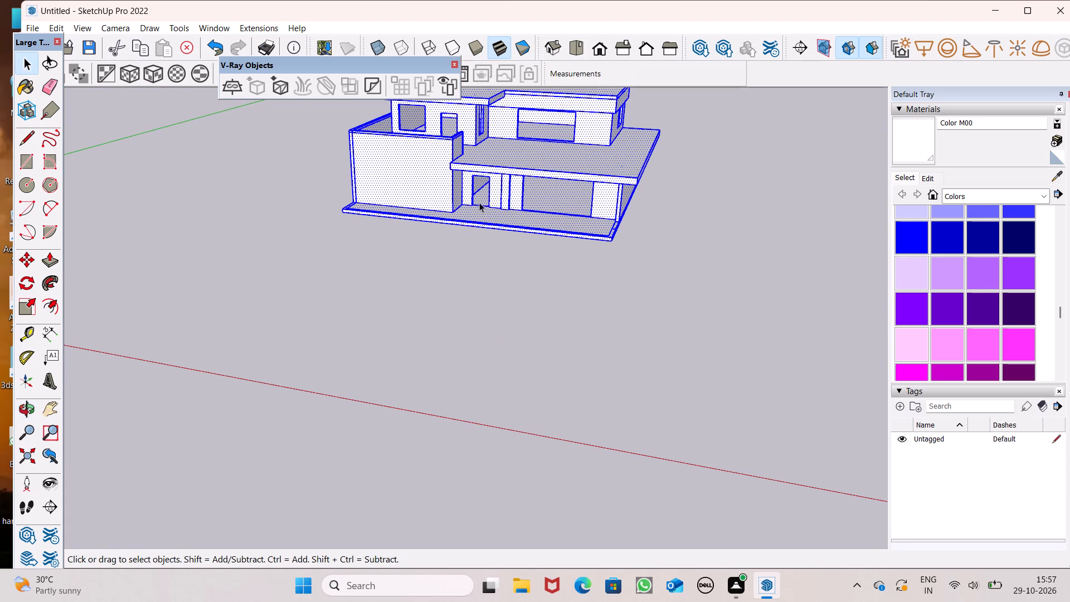
{"action": "middle_click_drag", "start_coordinate": [542, 202], "coordinate": [562, 120]}
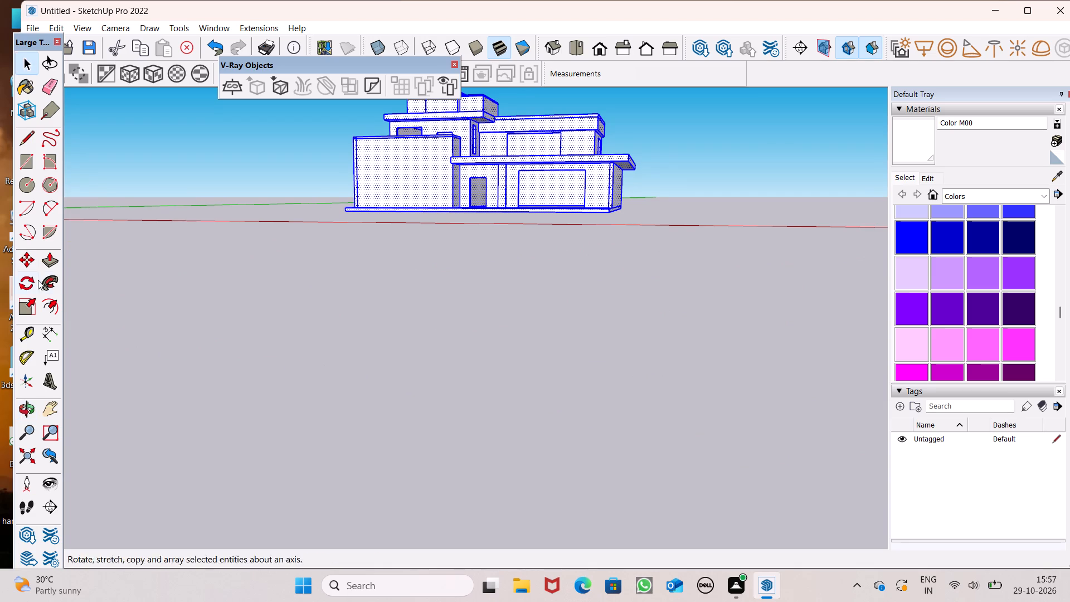
Push/Pull the underside of the house's base slab downward by 3'.
{"action": "left_click", "coordinate": [55, 263]}
{"action": "middle_click_drag", "start_coordinate": [435, 203], "coordinate": [433, 203]}
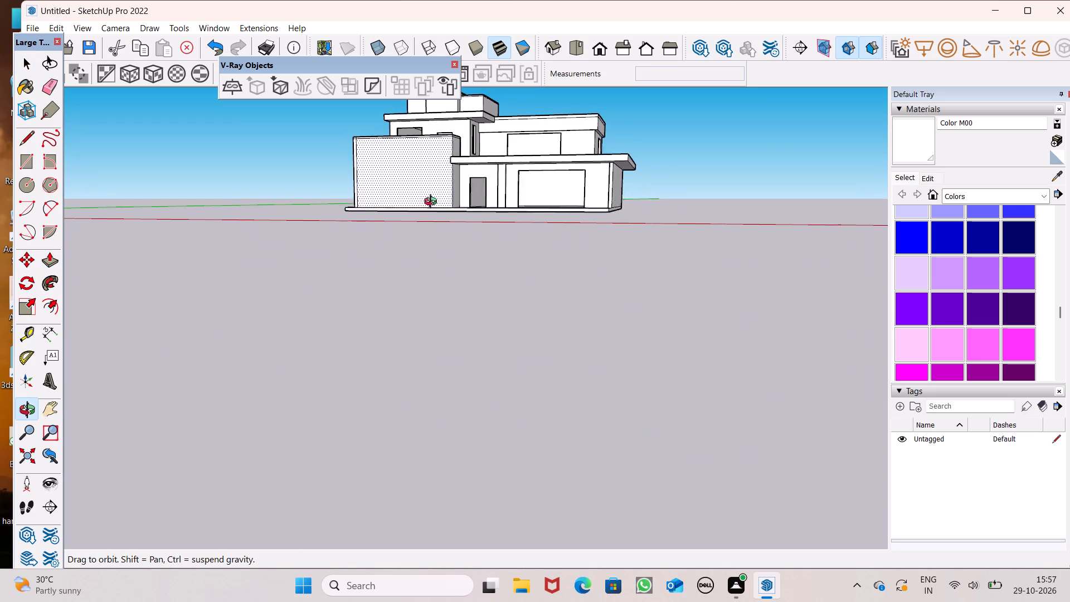
{"action": "middle_click_drag", "start_coordinate": [433, 203], "coordinate": [432, 137]}
{"action": "scroll", "coordinate": [425, 180], "scroll_direction": "up", "scroll_amount": 5}
{"action": "left_click_drag", "start_coordinate": [437, 216], "coordinate": [442, 244]}
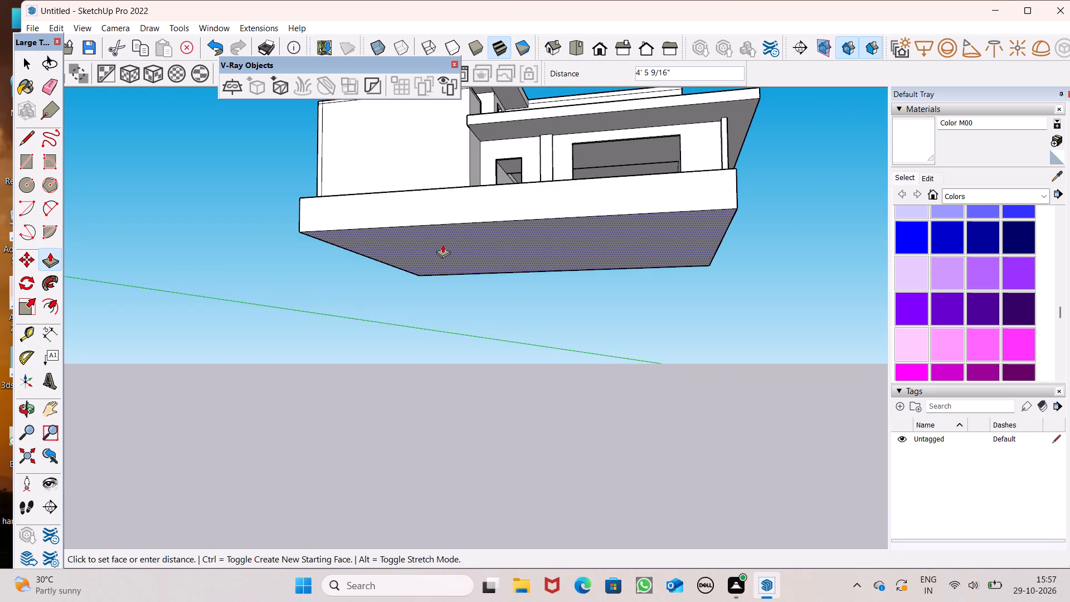
{"action": "left_click_drag", "start_coordinate": [442, 244], "coordinate": [448, 251]}
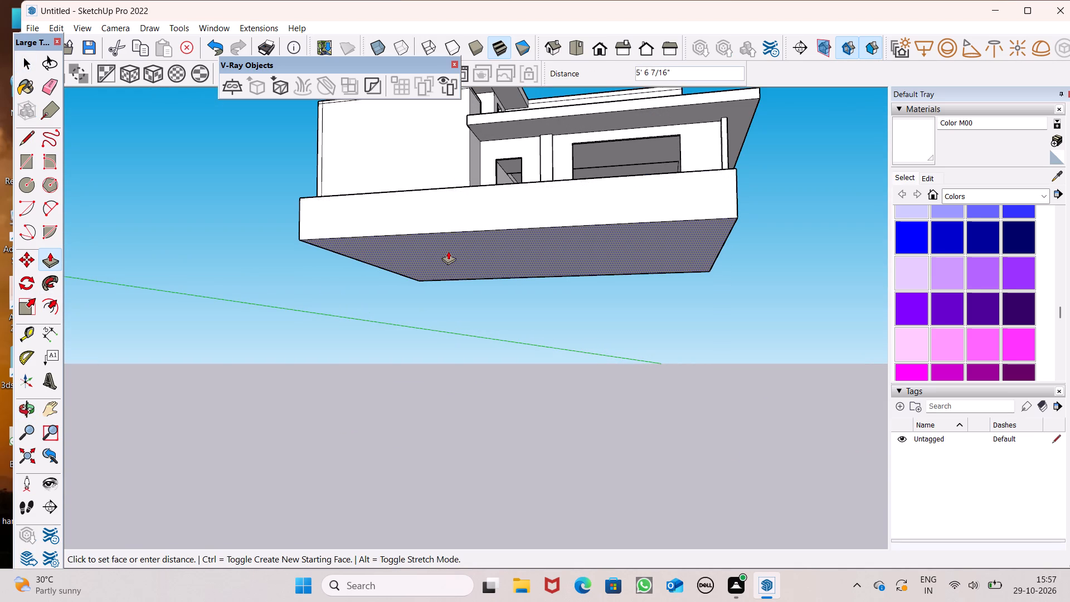
{"action": "left_click_drag", "start_coordinate": [448, 251], "coordinate": [445, 251]}
{"action": "type", "text": "3'"}
{"action": "key", "text": "Return"}
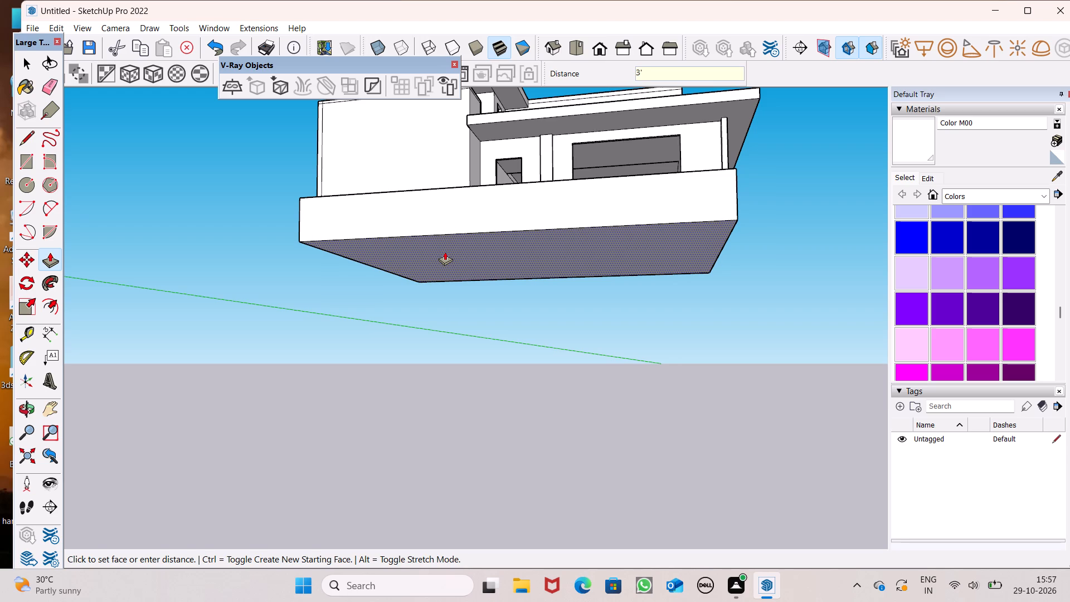
{"action": "left_click_drag", "start_coordinate": [445, 251], "coordinate": [445, 250]}
Erase the leftover inner edges on top of the base slab, along its front and at the corner beside the tall blank wall.
{"action": "scroll", "coordinate": [513, 155], "scroll_direction": "down", "scroll_amount": 3}
{"action": "middle_click_drag", "start_coordinate": [583, 182], "coordinate": [556, 256]}
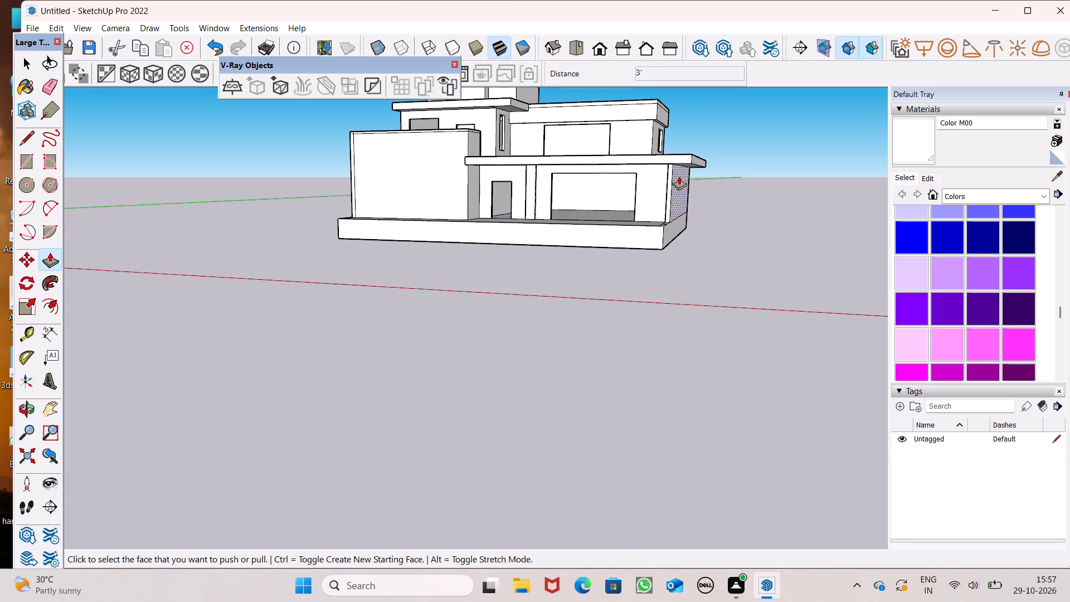
{"action": "middle_click_drag", "start_coordinate": [528, 262], "coordinate": [502, 334]}
{"action": "scroll", "coordinate": [642, 274], "scroll_direction": "down", "scroll_amount": 3}
{"action": "middle_click_drag", "start_coordinate": [640, 291], "coordinate": [620, 315]}
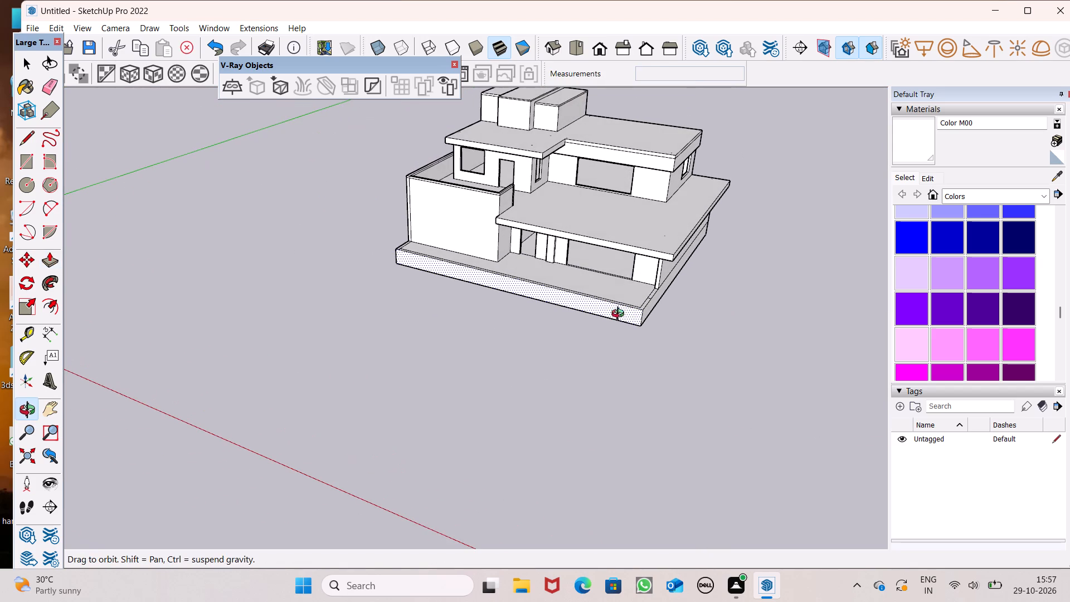
{"action": "middle_click_drag", "start_coordinate": [620, 315], "coordinate": [622, 314]}
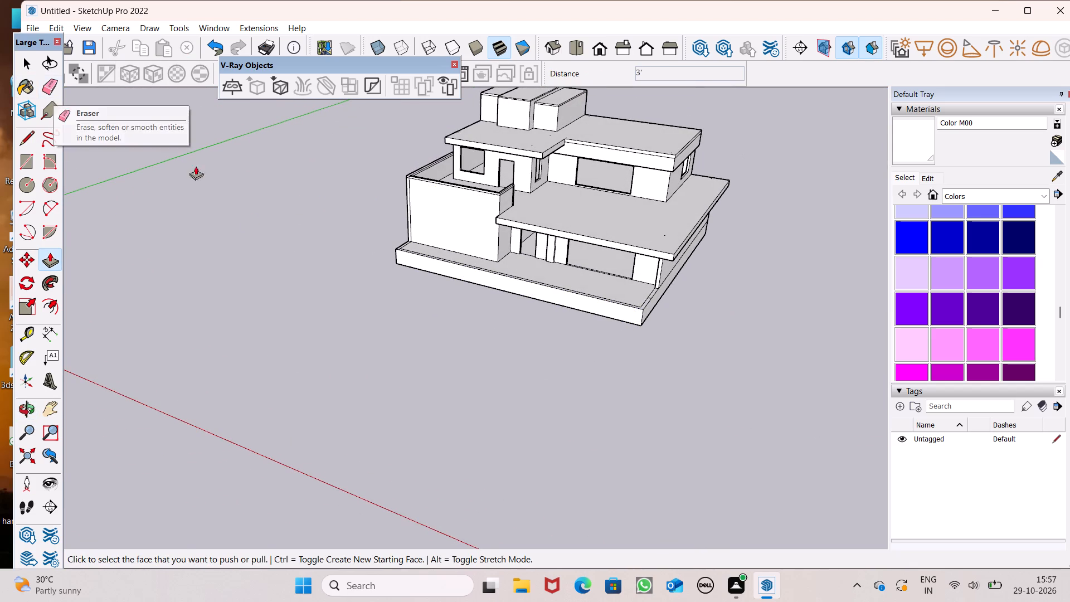
{"action": "left_click", "coordinate": [59, 89]}
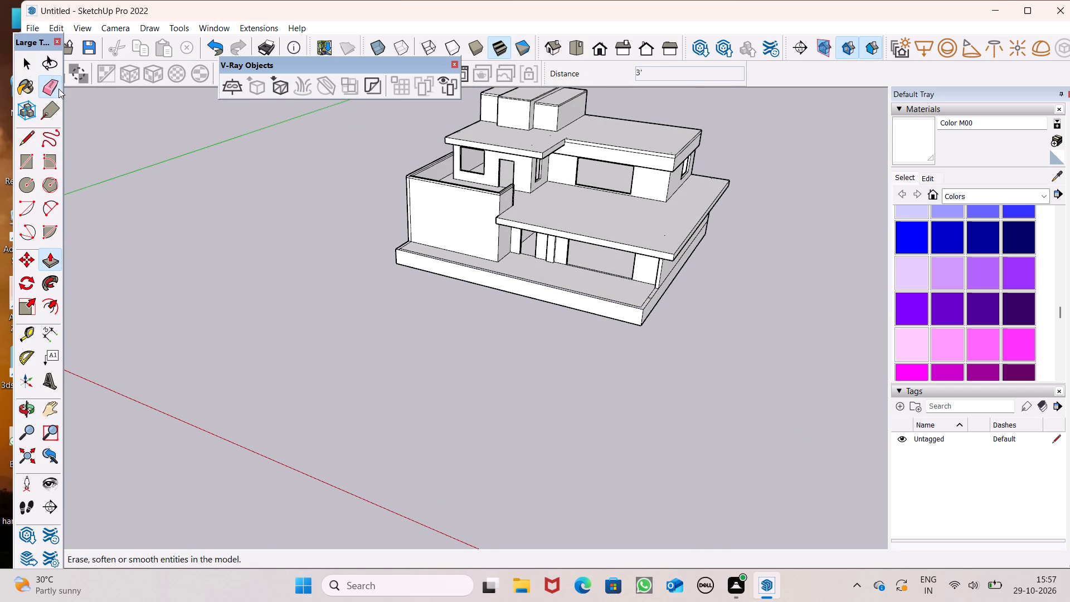
{"action": "scroll", "coordinate": [311, 148], "scroll_direction": "down", "scroll_amount": 3}
{"action": "scroll", "coordinate": [317, 241], "scroll_direction": "up", "scroll_amount": 8}
{"action": "scroll", "coordinate": [457, 209], "scroll_direction": "up", "scroll_amount": 7}
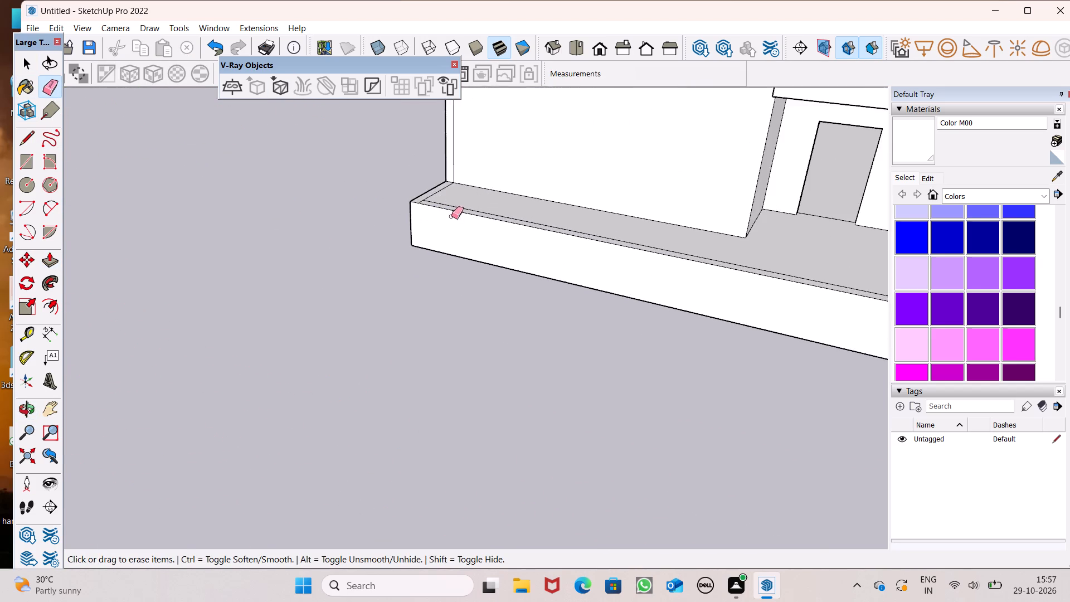
{"action": "scroll", "coordinate": [425, 195], "scroll_direction": "up", "scroll_amount": 7}
{"action": "left_click", "coordinate": [415, 201]}
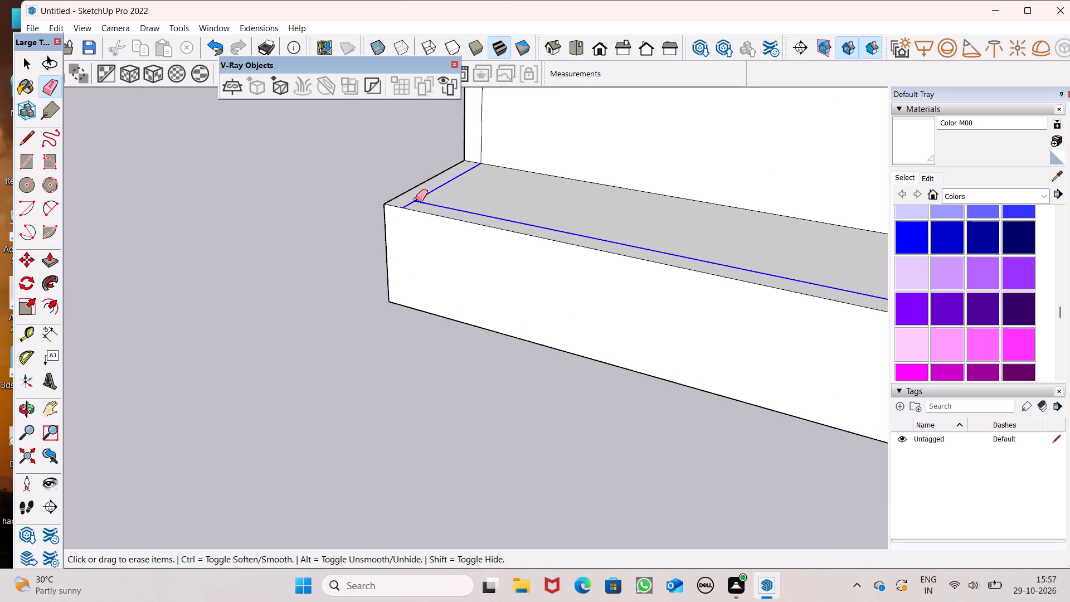
{"action": "scroll", "coordinate": [358, 170], "scroll_direction": "down", "scroll_amount": 5}
{"action": "scroll", "coordinate": [512, 160], "scroll_direction": "down", "scroll_amount": 4}
{"action": "scroll", "coordinate": [444, 147], "scroll_direction": "down", "scroll_amount": 2}
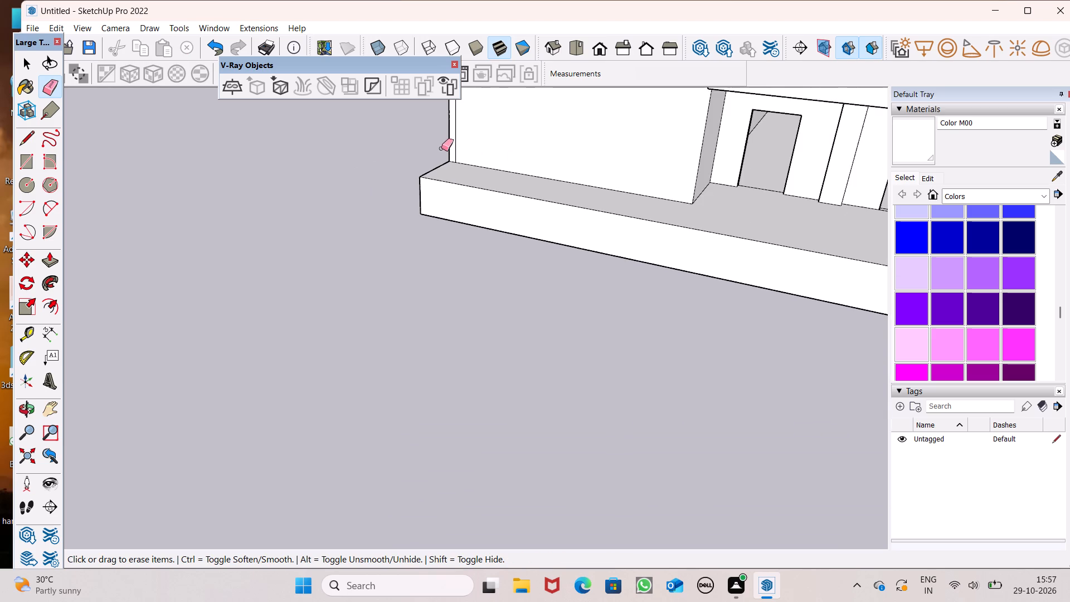
Erase the leftover edges on top of the base slab at the front corner beside the wide ground-floor opening.
{"action": "scroll", "coordinate": [321, 128], "scroll_direction": "down", "scroll_amount": 4}
{"action": "scroll", "coordinate": [984, 234], "scroll_direction": "up", "scroll_amount": 6}
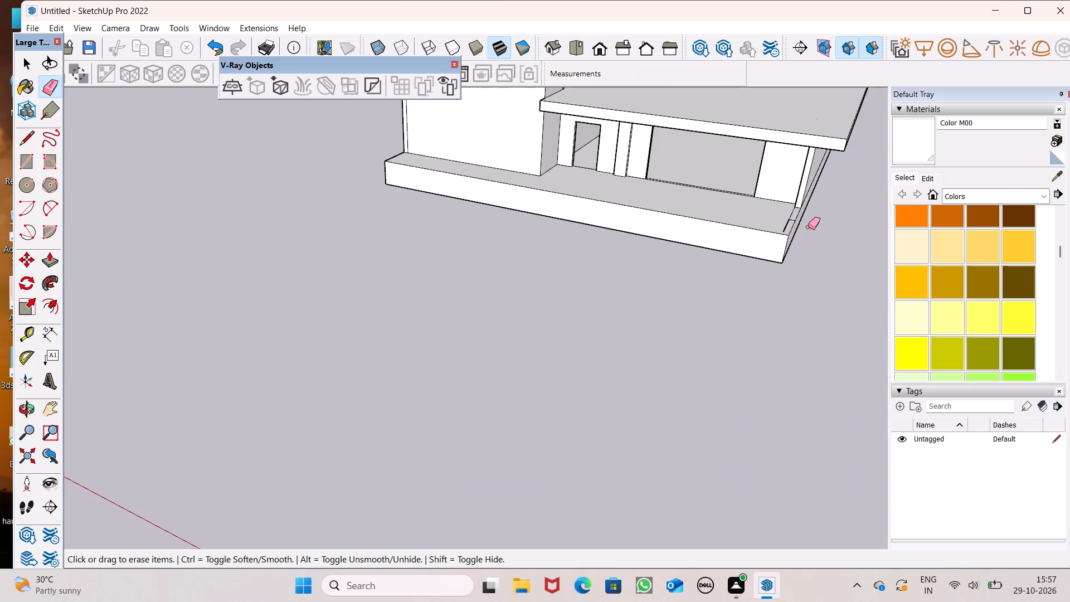
{"action": "scroll", "coordinate": [800, 227], "scroll_direction": "up", "scroll_amount": 9}
{"action": "scroll", "coordinate": [752, 198], "scroll_direction": "up", "scroll_amount": 6}
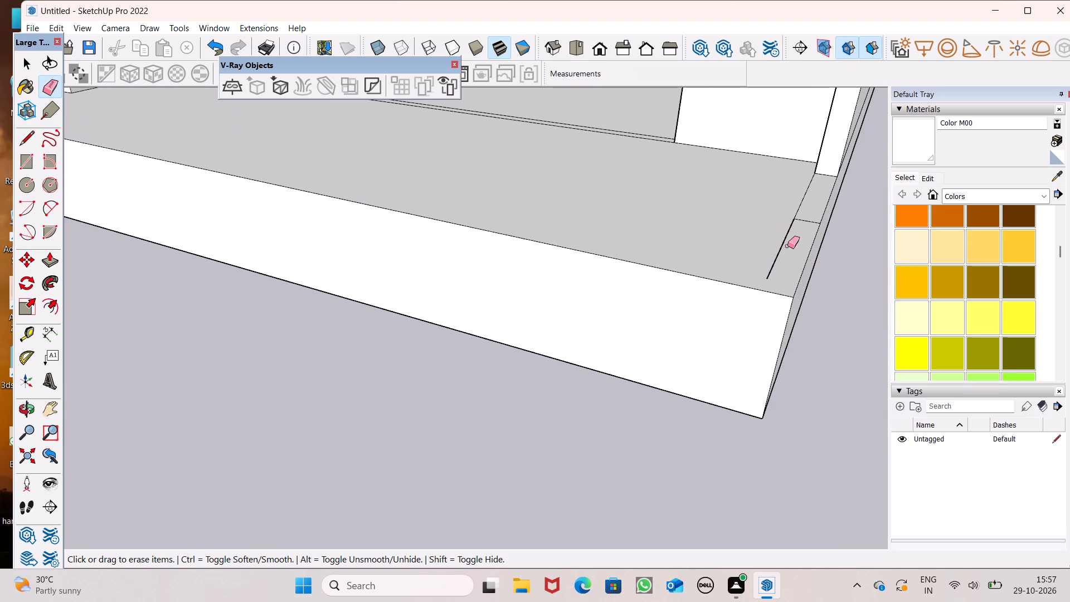
{"action": "left_click_drag", "start_coordinate": [788, 247], "coordinate": [787, 217]}
{"action": "scroll", "coordinate": [735, 157], "scroll_direction": "down", "scroll_amount": 8}
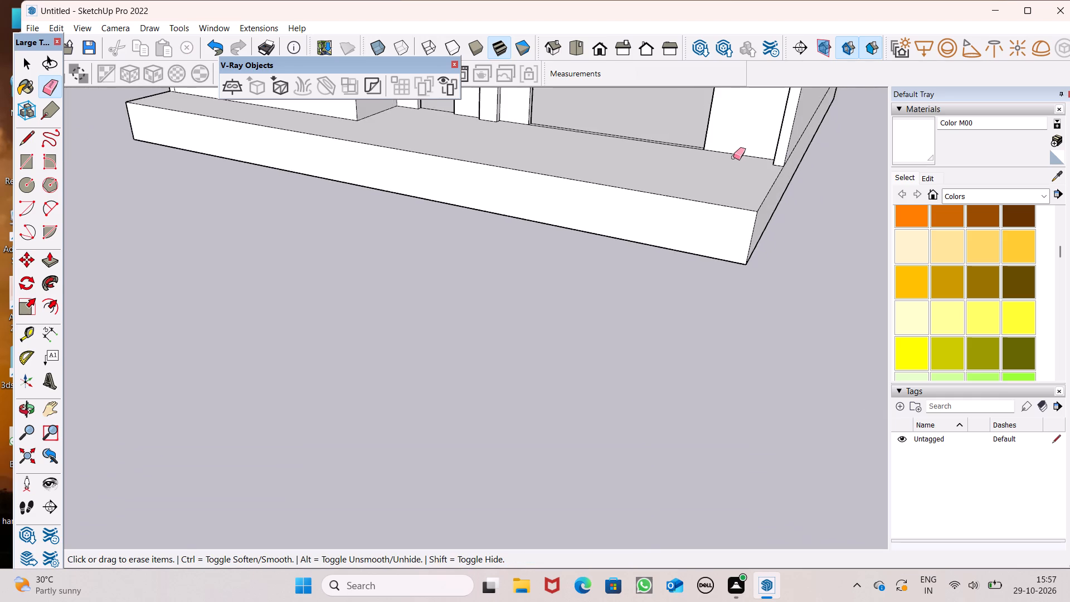
Examine the thickened base slab from the front and both sides, with Push/Pull ready.
{"action": "scroll", "coordinate": [733, 158], "scroll_direction": "down", "scroll_amount": 8}
{"action": "middle_click_drag", "start_coordinate": [509, 172], "coordinate": [653, 217]}
{"action": "scroll", "coordinate": [420, 231], "scroll_direction": "down", "scroll_amount": 4}
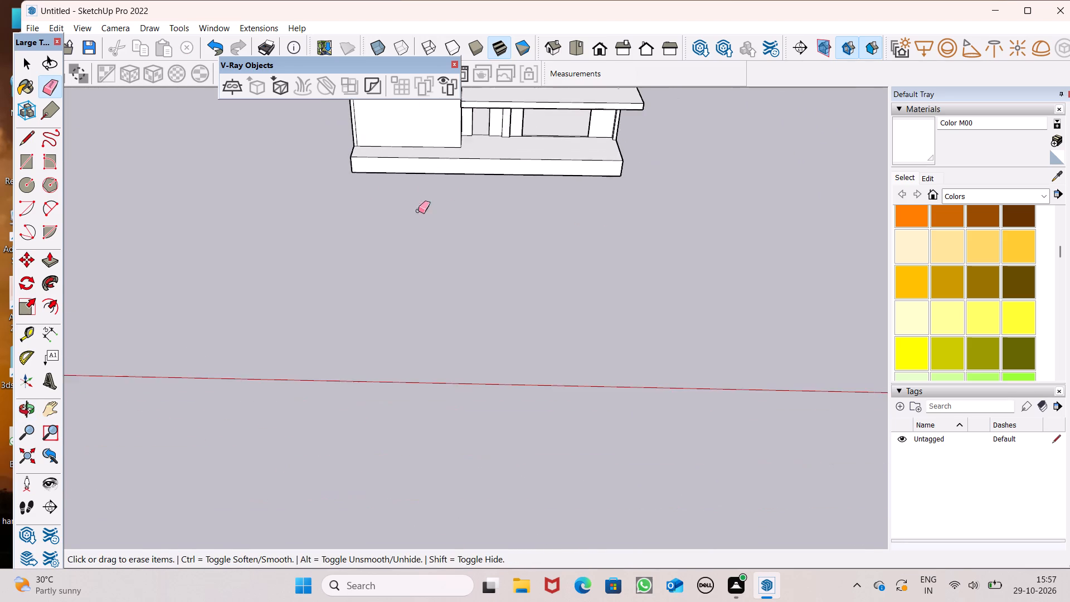
{"action": "scroll", "coordinate": [416, 188], "scroll_direction": "up", "scroll_amount": 5}
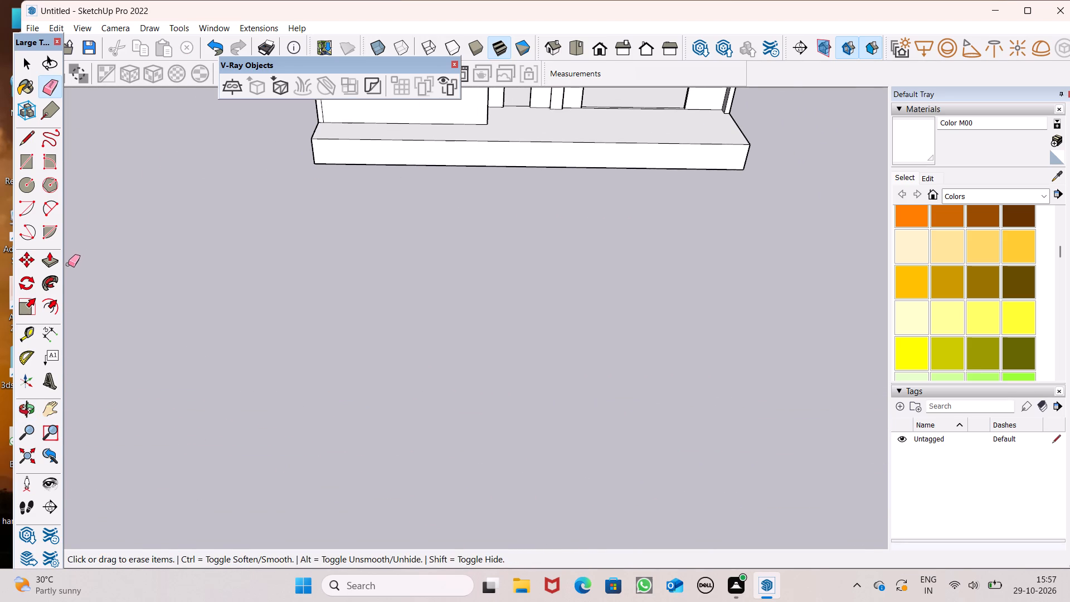
{"action": "left_click", "coordinate": [67, 264]}
{"action": "left_click_drag", "start_coordinate": [62, 270], "coordinate": [73, 266]}
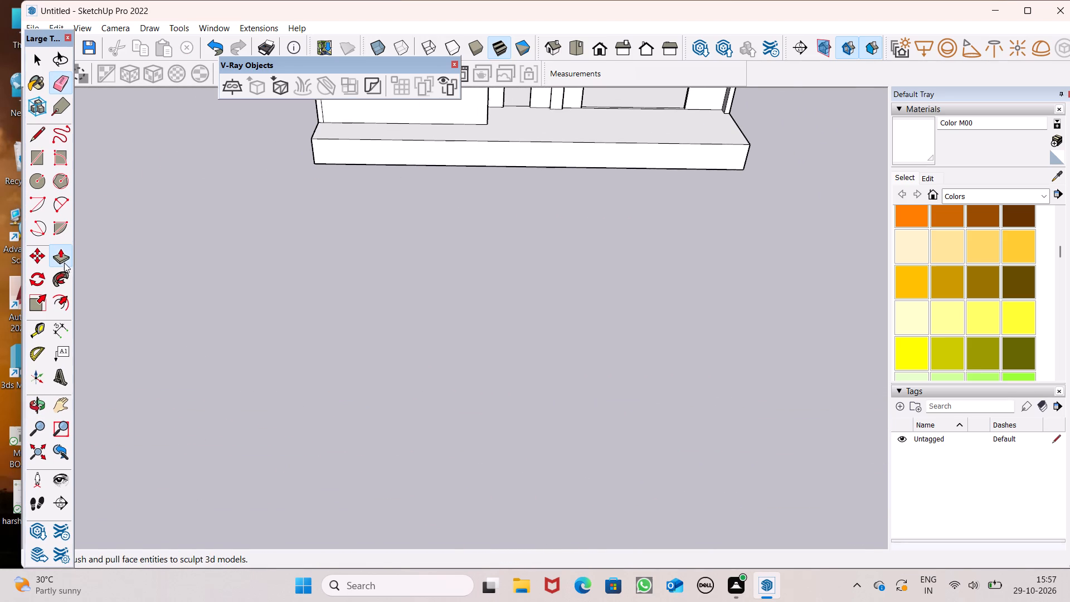
{"action": "left_click", "coordinate": [65, 263]}
{"action": "scroll", "coordinate": [427, 152], "scroll_direction": "down", "scroll_amount": 2}
{"action": "middle_click_drag", "start_coordinate": [617, 197], "coordinate": [176, 108]}
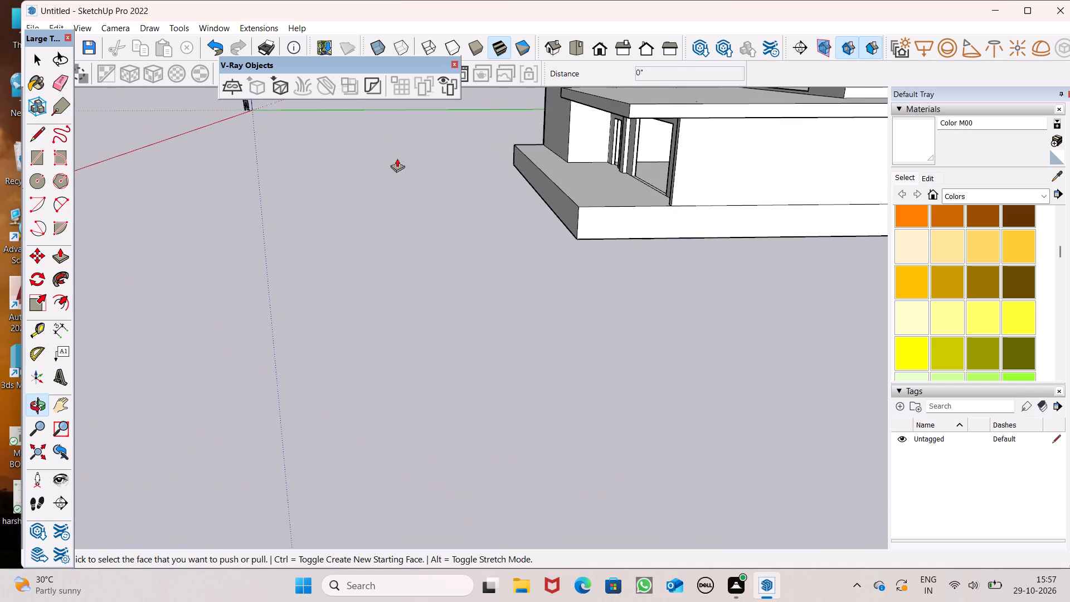
{"action": "scroll", "coordinate": [488, 186], "scroll_direction": "down", "scroll_amount": 2}
{"action": "middle_click_drag", "start_coordinate": [626, 220], "coordinate": [869, 242]}
{"action": "scroll", "coordinate": [489, 167], "scroll_direction": "up", "scroll_amount": 4}
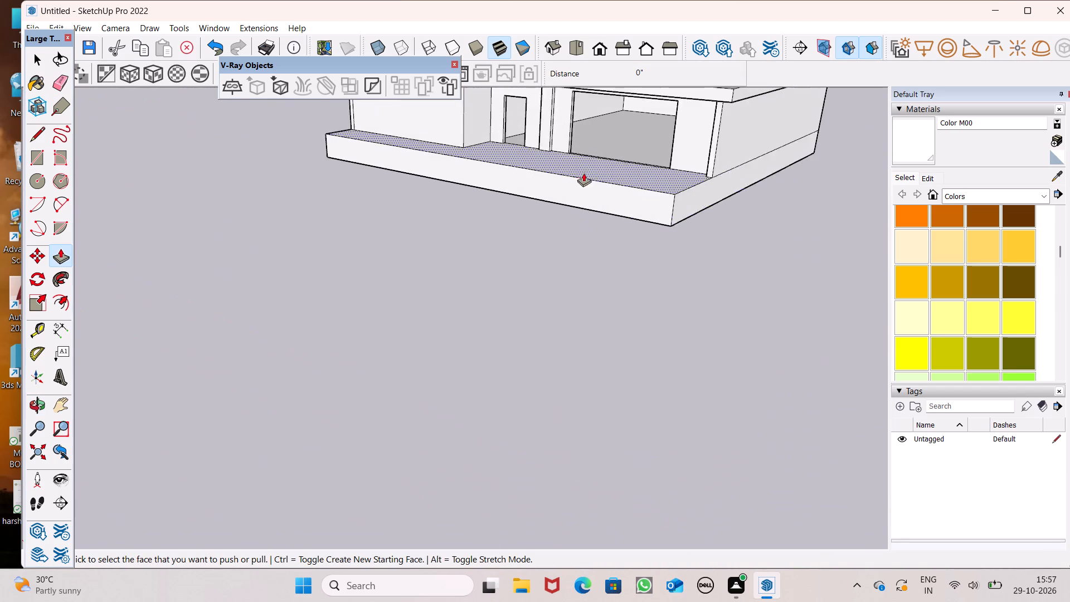
{"action": "scroll", "coordinate": [583, 173], "scroll_direction": "up", "scroll_amount": 2}
{"action": "scroll", "coordinate": [585, 177], "scroll_direction": "down", "scroll_amount": 4}
{"action": "scroll", "coordinate": [585, 184], "scroll_direction": "up", "scroll_amount": 1}
{"action": "scroll", "coordinate": [585, 186], "scroll_direction": "down", "scroll_amount": 1}
{"action": "middle_click_drag", "start_coordinate": [519, 191], "coordinate": [844, 208]}
{"action": "scroll", "coordinate": [417, 246], "scroll_direction": "down", "scroll_amount": 5}
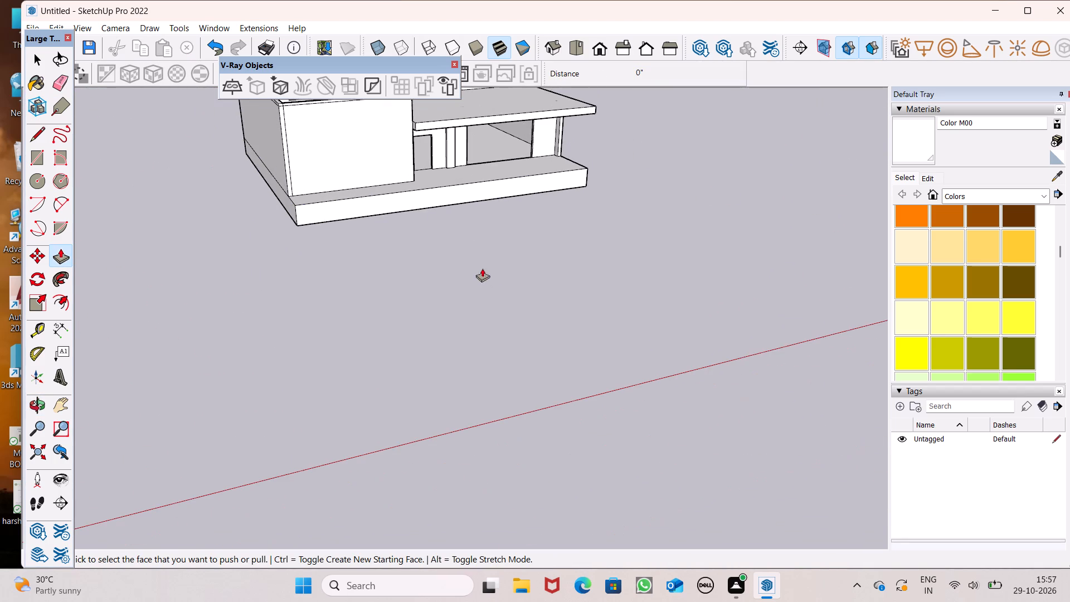
{"action": "scroll", "coordinate": [424, 281], "scroll_direction": "down", "scroll_amount": 5}
{"action": "scroll", "coordinate": [473, 202], "scroll_direction": "down", "scroll_amount": 5}
{"action": "scroll", "coordinate": [333, 231], "scroll_direction": "up", "scroll_amount": 4}
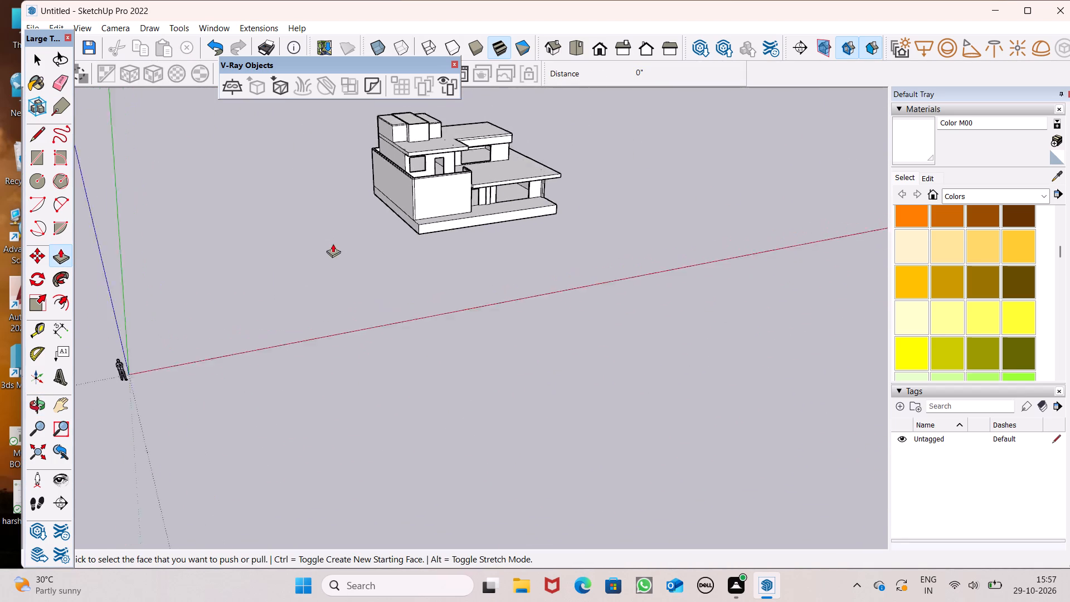
Draw a line about 5' 8" long across the top of the base slab, from the tall blank wall's inner bottom corner to the slab's front edge.
{"action": "scroll", "coordinate": [333, 244], "scroll_direction": "up", "scroll_amount": 2}
{"action": "scroll", "coordinate": [457, 165], "scroll_direction": "up", "scroll_amount": 7}
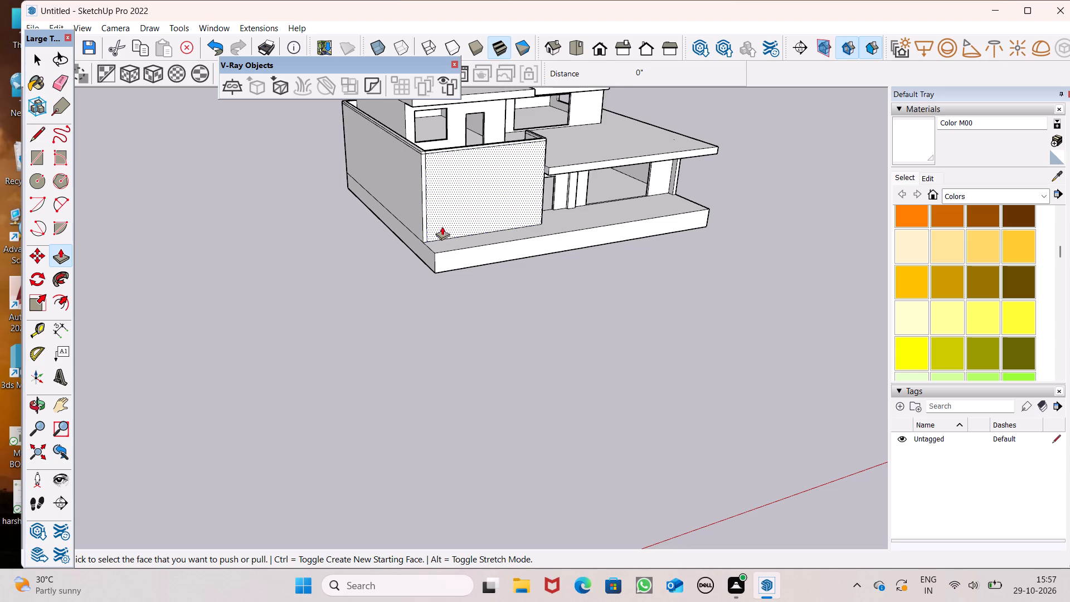
{"action": "scroll", "coordinate": [401, 275], "scroll_direction": "down", "scroll_amount": 2}
{"action": "scroll", "coordinate": [401, 279], "scroll_direction": "up", "scroll_amount": 4}
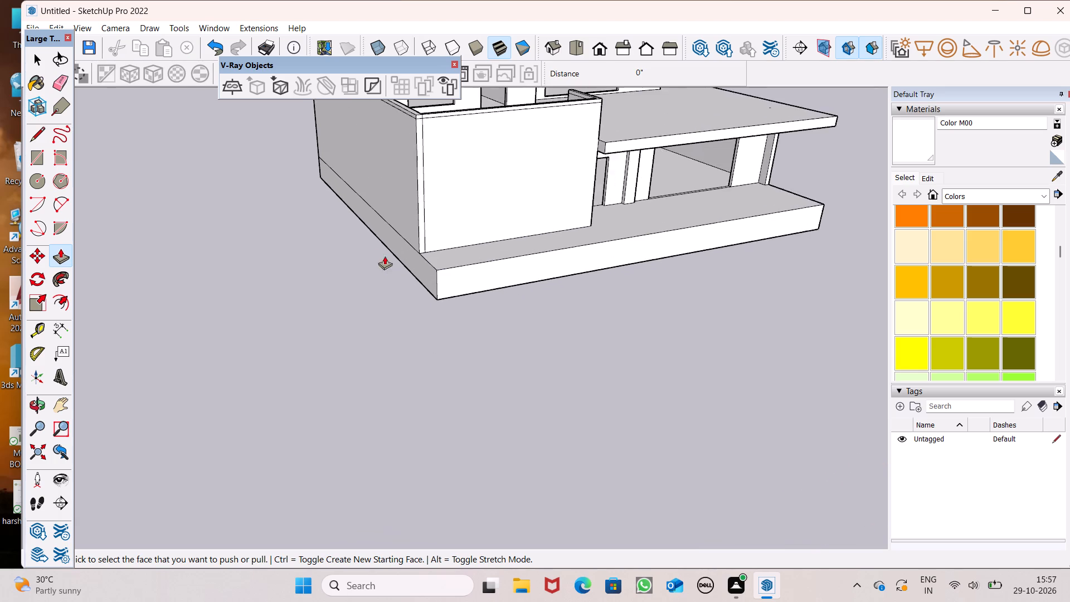
{"action": "scroll", "coordinate": [385, 256], "scroll_direction": "up", "scroll_amount": 1}
{"action": "scroll", "coordinate": [362, 203], "scroll_direction": "up", "scroll_amount": 5}
{"action": "scroll", "coordinate": [464, 264], "scroll_direction": "down", "scroll_amount": 5}
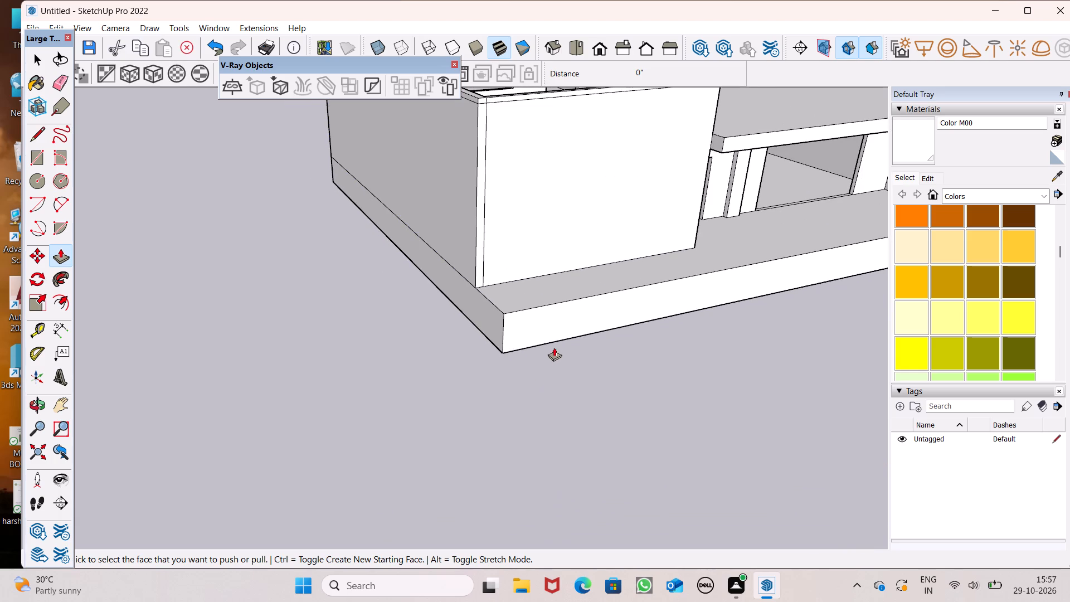
{"action": "scroll", "coordinate": [517, 295], "scroll_direction": "down", "scroll_amount": 3}
{"action": "middle_click_drag", "start_coordinate": [723, 340], "coordinate": [616, 366]}
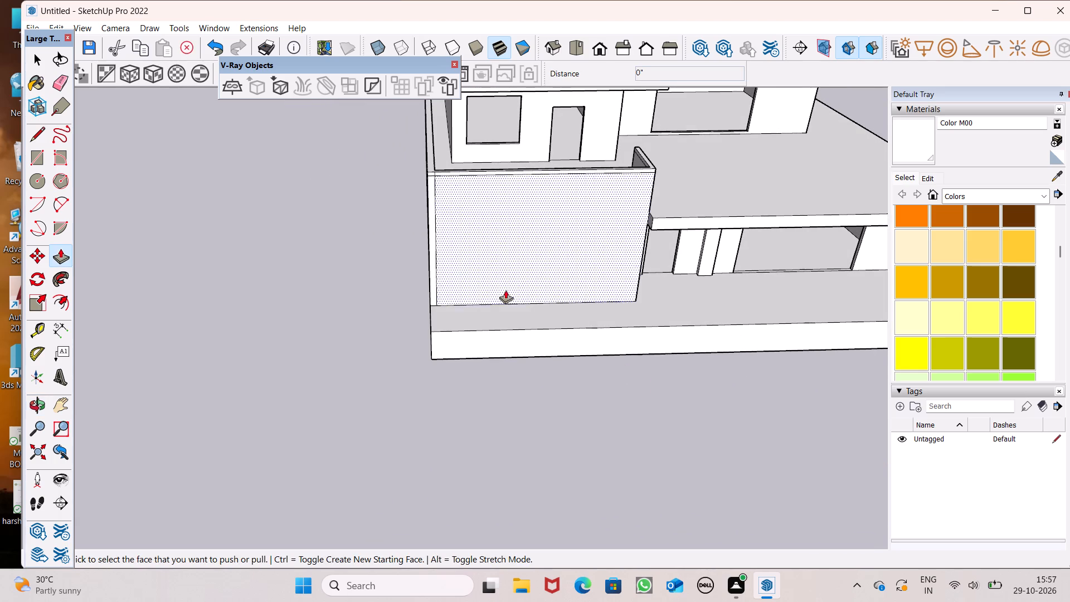
{"action": "left_click", "coordinate": [36, 143]}
{"action": "scroll", "coordinate": [738, 297], "scroll_direction": "up", "scroll_amount": 5}
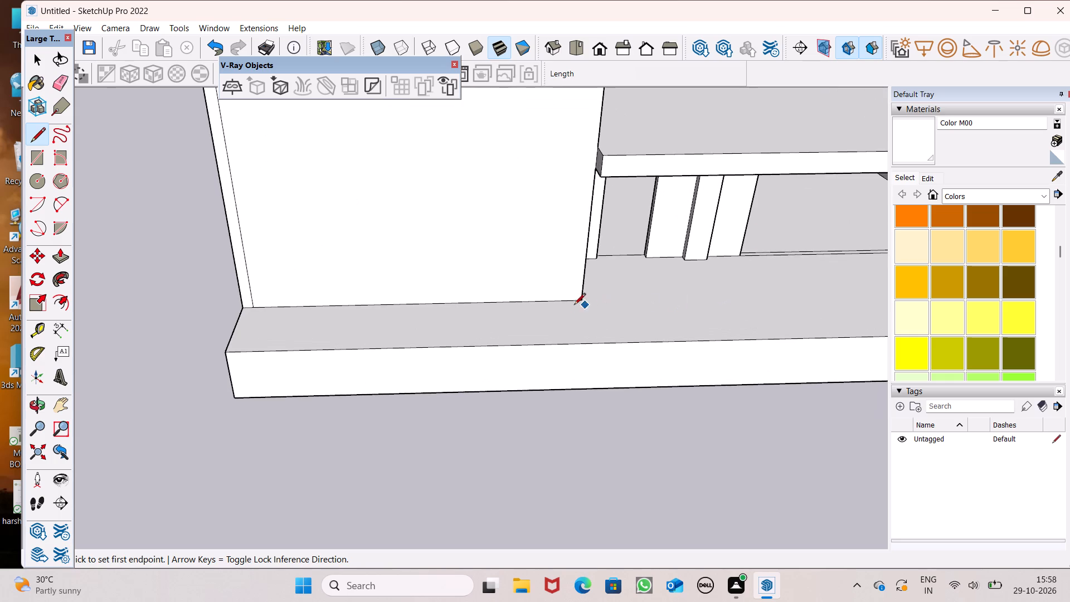
{"action": "left_click", "coordinate": [577, 302]}
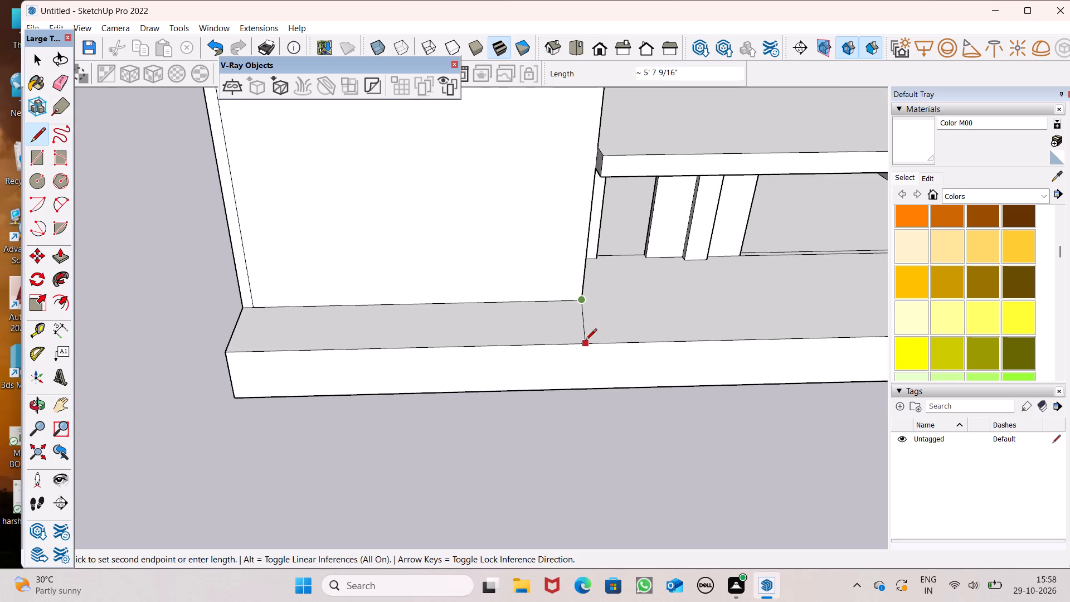
{"action": "left_click", "coordinate": [585, 341]}
{"action": "key", "text": "space"}
Measure the base slab's thickness at the front corner beside the tall blank wall using a temporary dimension.
{"action": "scroll", "coordinate": [571, 246], "scroll_direction": "down", "scroll_amount": 7}
{"action": "middle_click_drag", "start_coordinate": [573, 303], "coordinate": [560, 85]}
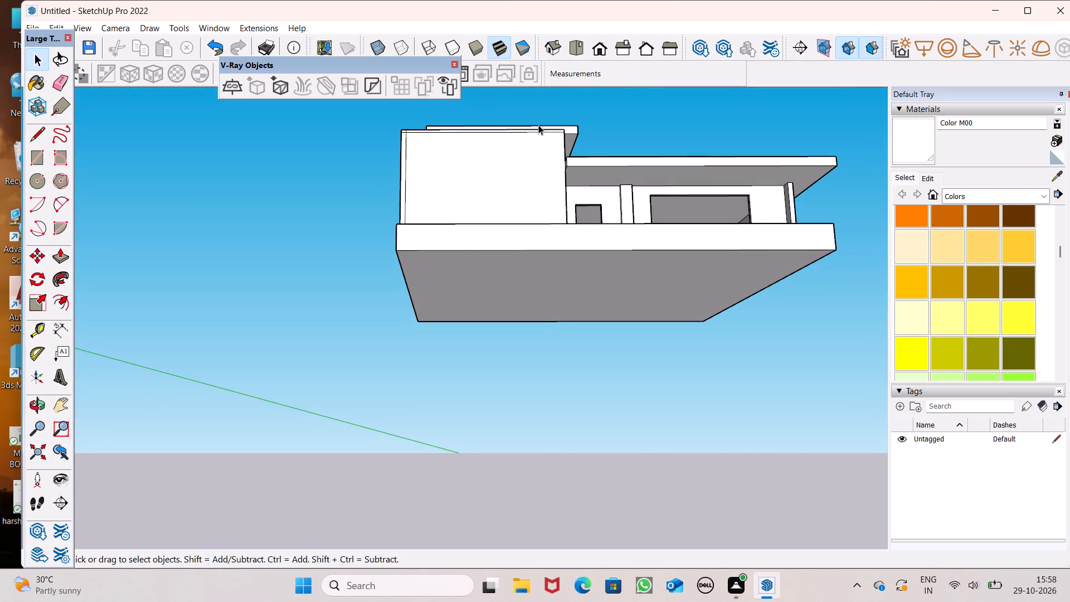
{"action": "left_click", "coordinate": [56, 257]}
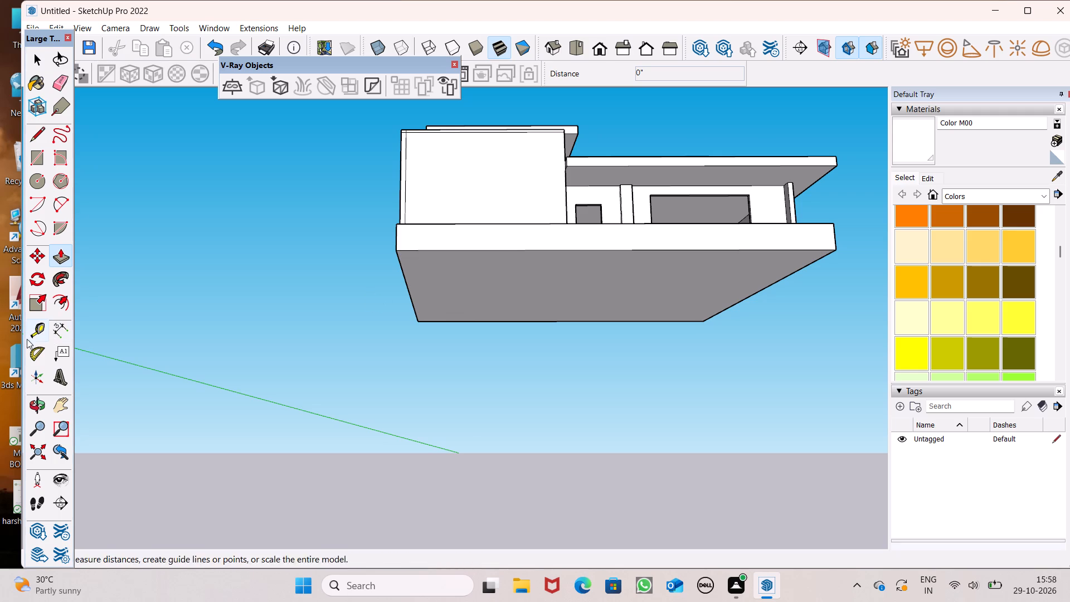
{"action": "left_click", "coordinate": [61, 327]}
{"action": "middle_click_drag", "start_coordinate": [202, 302], "coordinate": [370, 292]}
{"action": "scroll", "coordinate": [369, 292], "scroll_direction": "up", "scroll_amount": 1}
{"action": "scroll", "coordinate": [523, 294], "scroll_direction": "up", "scroll_amount": 2}
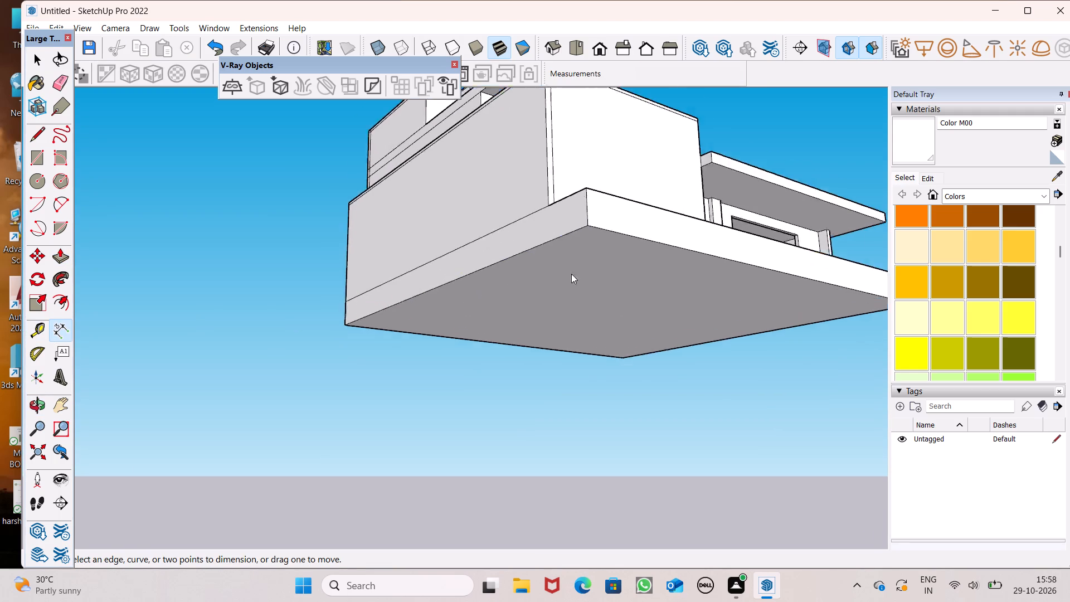
{"action": "scroll", "coordinate": [571, 274], "scroll_direction": "up", "scroll_amount": 4}
{"action": "scroll", "coordinate": [581, 225], "scroll_direction": "down", "scroll_amount": 4}
{"action": "middle_click_drag", "start_coordinate": [563, 234], "coordinate": [573, 280]}
{"action": "scroll", "coordinate": [621, 242], "scroll_direction": "up", "scroll_amount": 4}
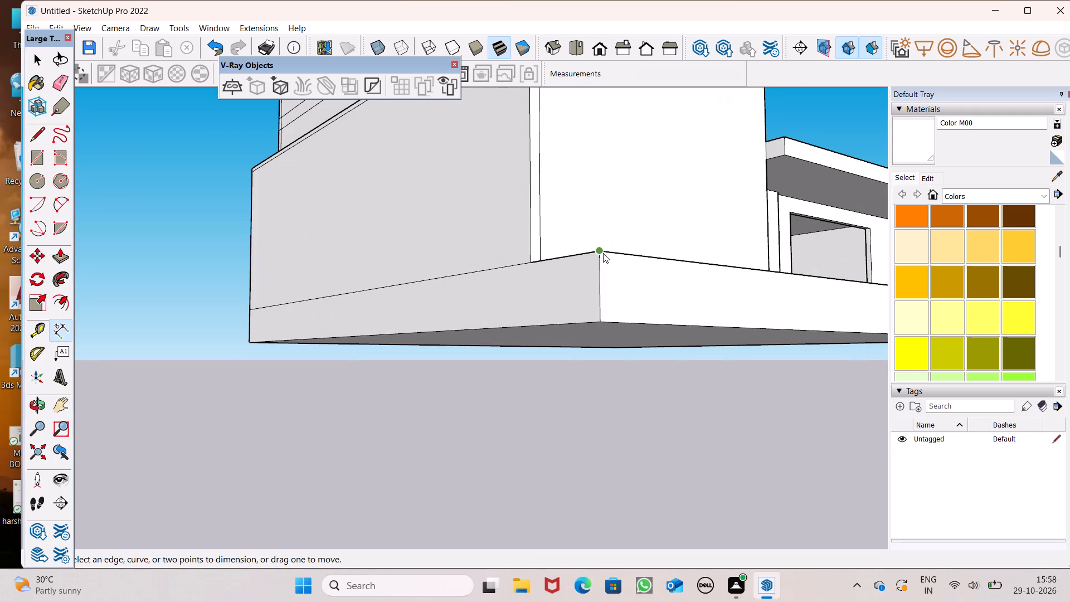
{"action": "left_click", "coordinate": [603, 252]}
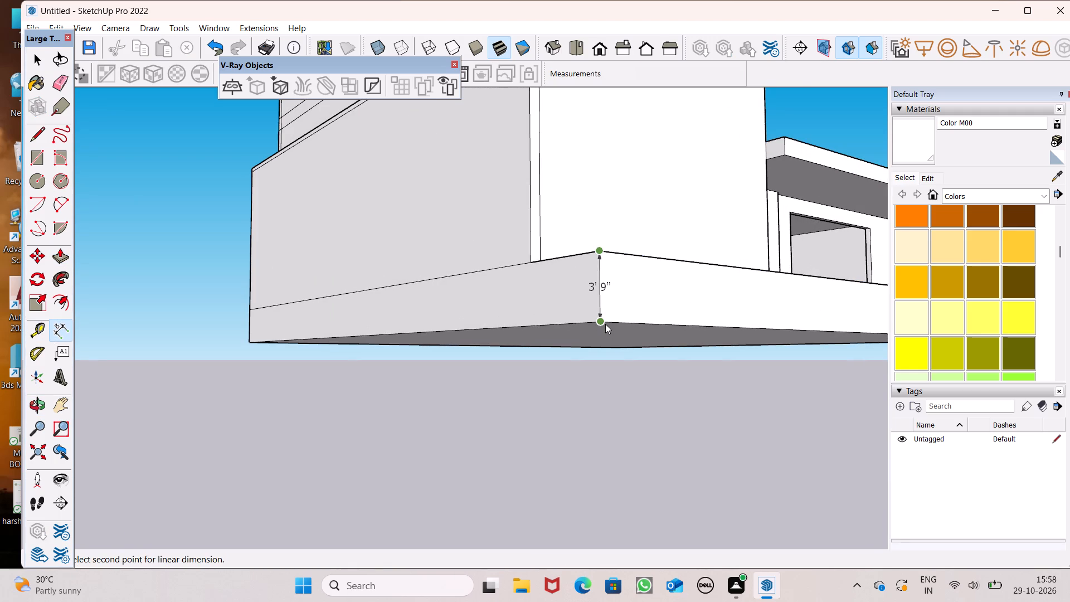
{"action": "key", "text": "space"}
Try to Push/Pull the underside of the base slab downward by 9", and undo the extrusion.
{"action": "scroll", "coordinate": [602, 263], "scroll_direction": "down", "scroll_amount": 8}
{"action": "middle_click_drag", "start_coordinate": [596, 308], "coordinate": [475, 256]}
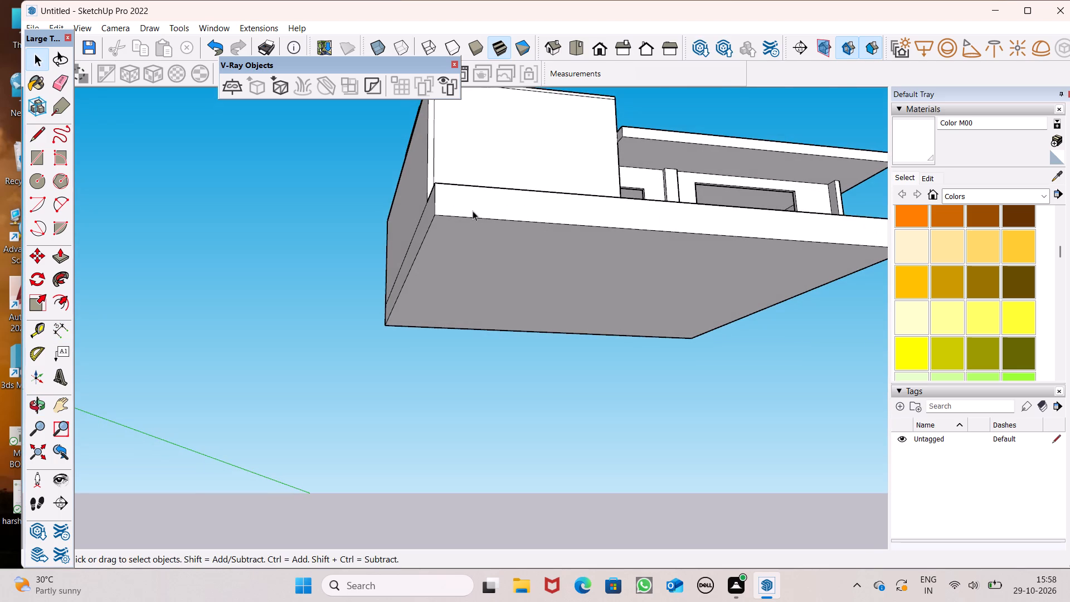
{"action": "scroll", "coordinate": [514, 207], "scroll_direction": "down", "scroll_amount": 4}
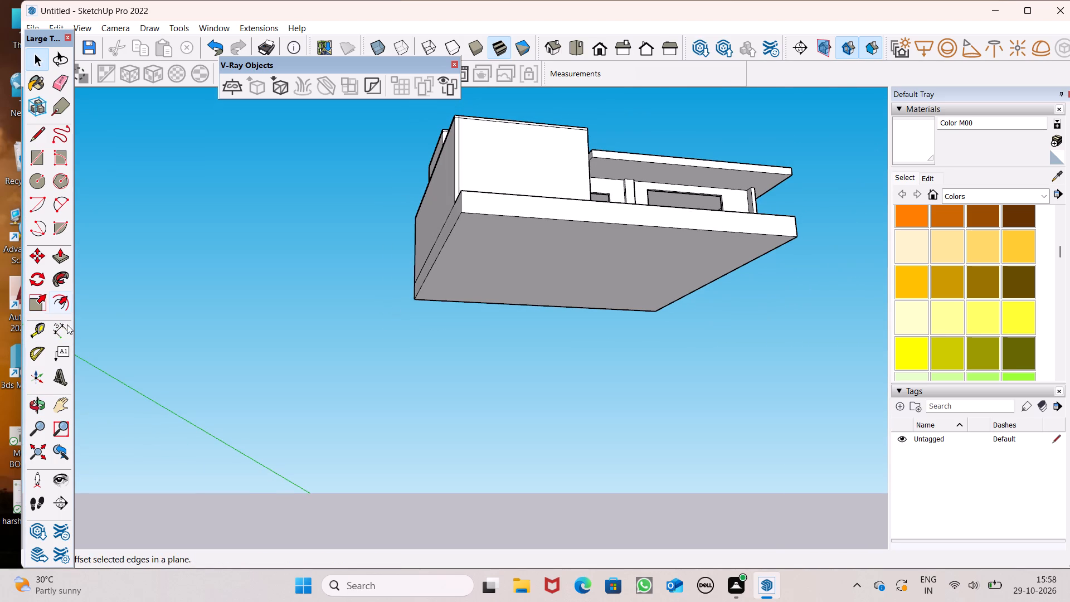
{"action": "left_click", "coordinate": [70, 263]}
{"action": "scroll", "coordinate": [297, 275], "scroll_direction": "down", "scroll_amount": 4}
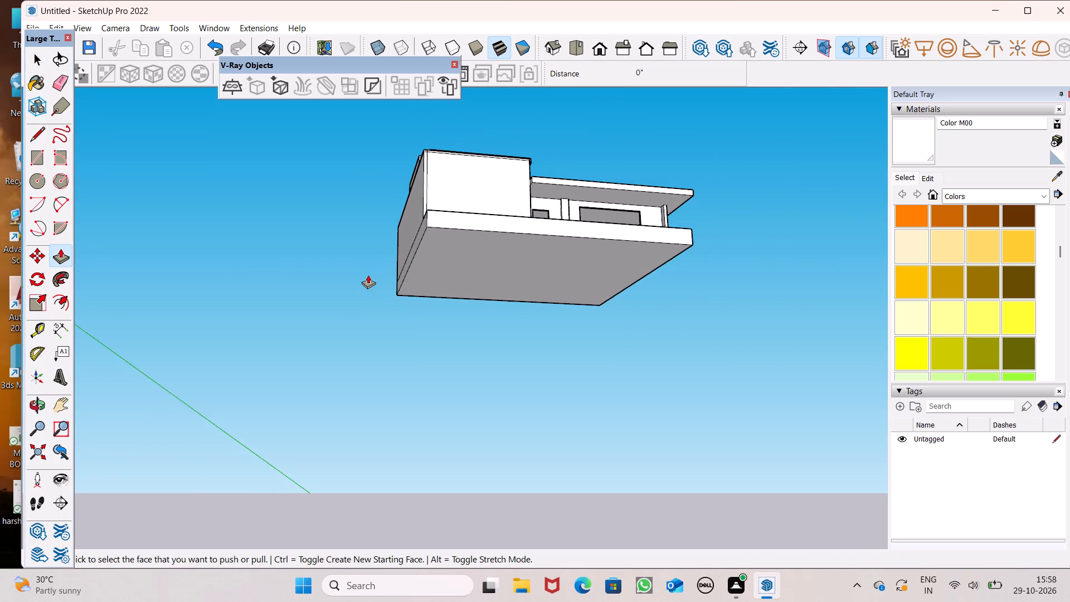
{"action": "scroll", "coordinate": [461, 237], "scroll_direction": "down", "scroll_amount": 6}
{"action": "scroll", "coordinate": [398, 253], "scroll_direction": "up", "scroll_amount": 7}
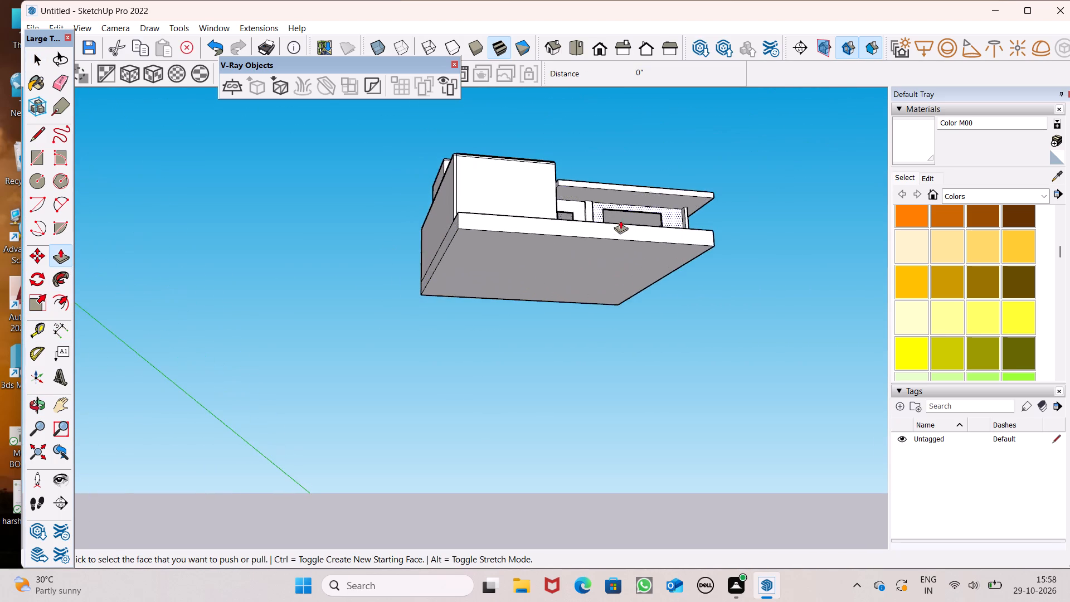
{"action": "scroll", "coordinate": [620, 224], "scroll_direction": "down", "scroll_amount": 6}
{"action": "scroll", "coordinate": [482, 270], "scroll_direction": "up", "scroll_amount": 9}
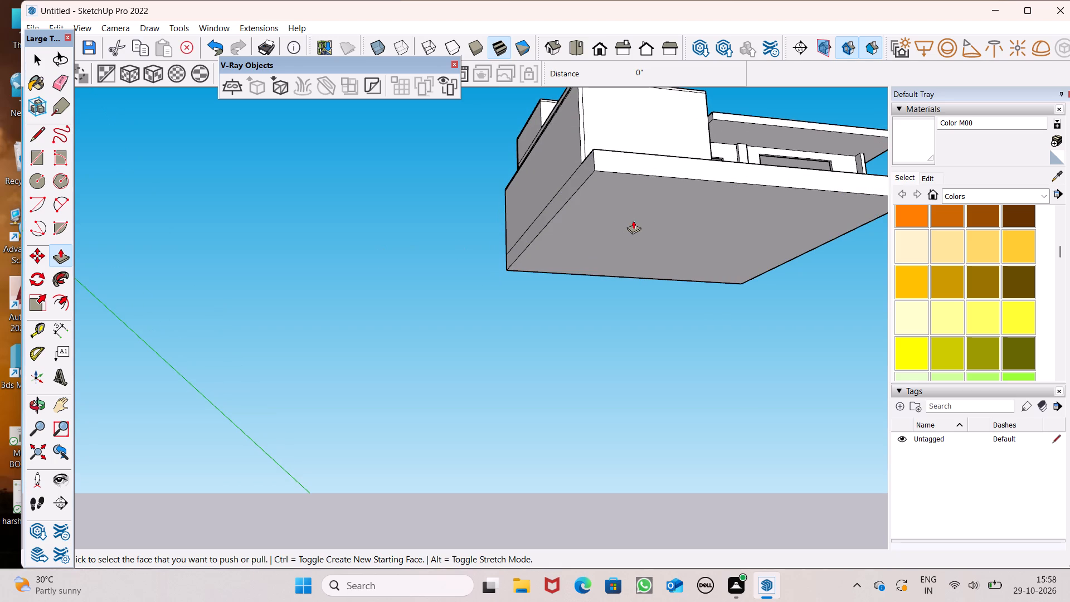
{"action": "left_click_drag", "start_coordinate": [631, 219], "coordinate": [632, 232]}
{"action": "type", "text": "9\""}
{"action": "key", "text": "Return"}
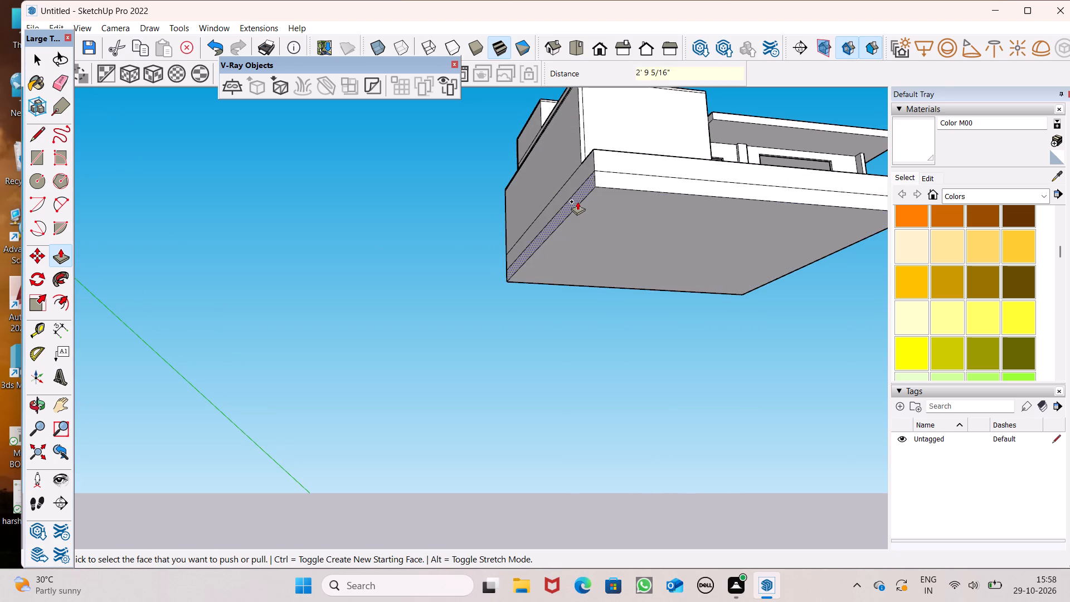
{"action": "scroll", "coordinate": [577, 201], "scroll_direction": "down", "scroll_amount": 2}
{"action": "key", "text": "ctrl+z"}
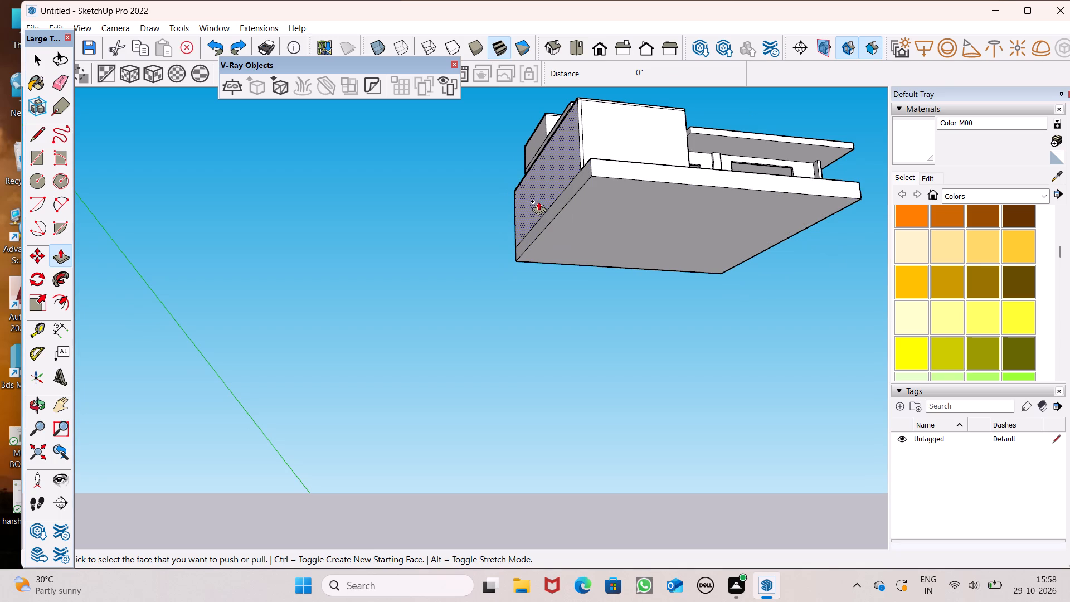
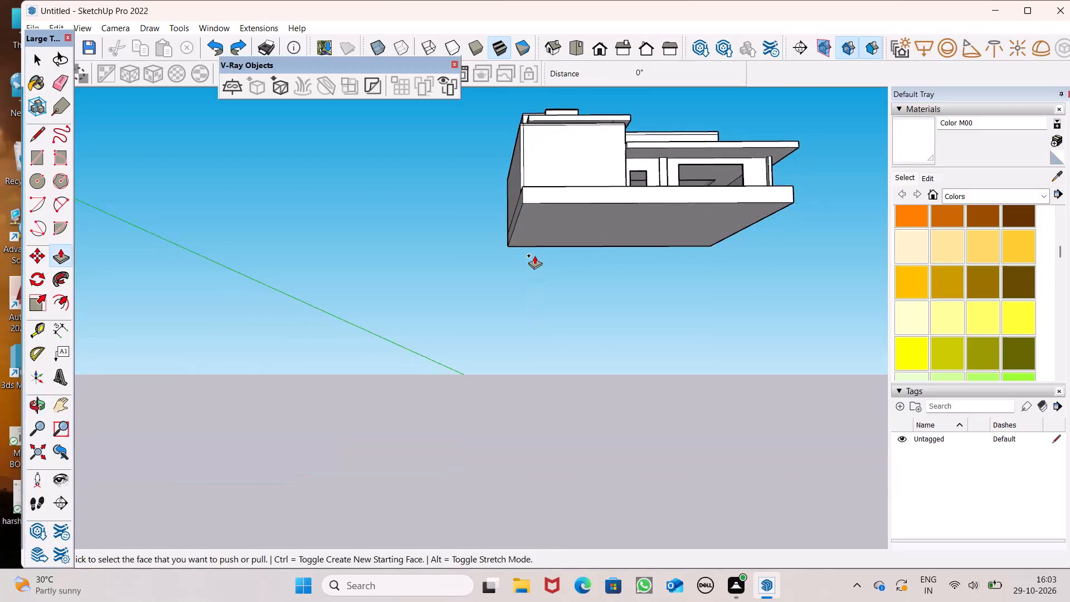
Push/Pull the underside of the base slab downward by 9".
{"action": "scroll", "coordinate": [535, 217], "scroll_direction": "up", "scroll_amount": 5}
{"action": "middle_click_drag", "start_coordinate": [556, 229], "coordinate": [528, 190]}
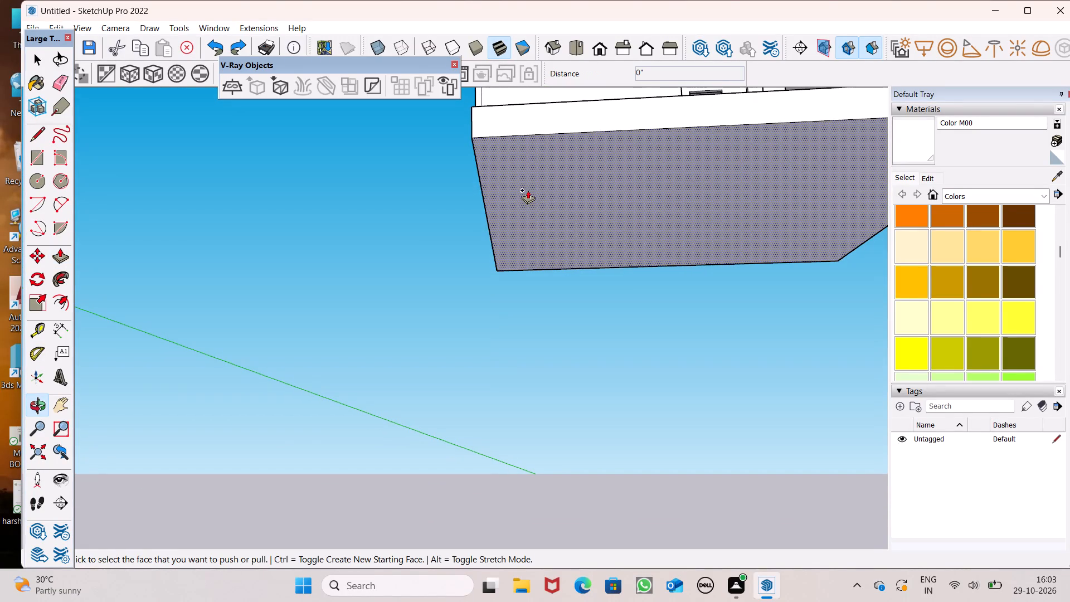
{"action": "left_click_drag", "start_coordinate": [533, 165], "coordinate": [533, 179]}
{"action": "type", "text": "9\""}
{"action": "key", "text": "Return"}
{"action": "scroll", "coordinate": [533, 179], "scroll_direction": "down", "scroll_amount": 4}
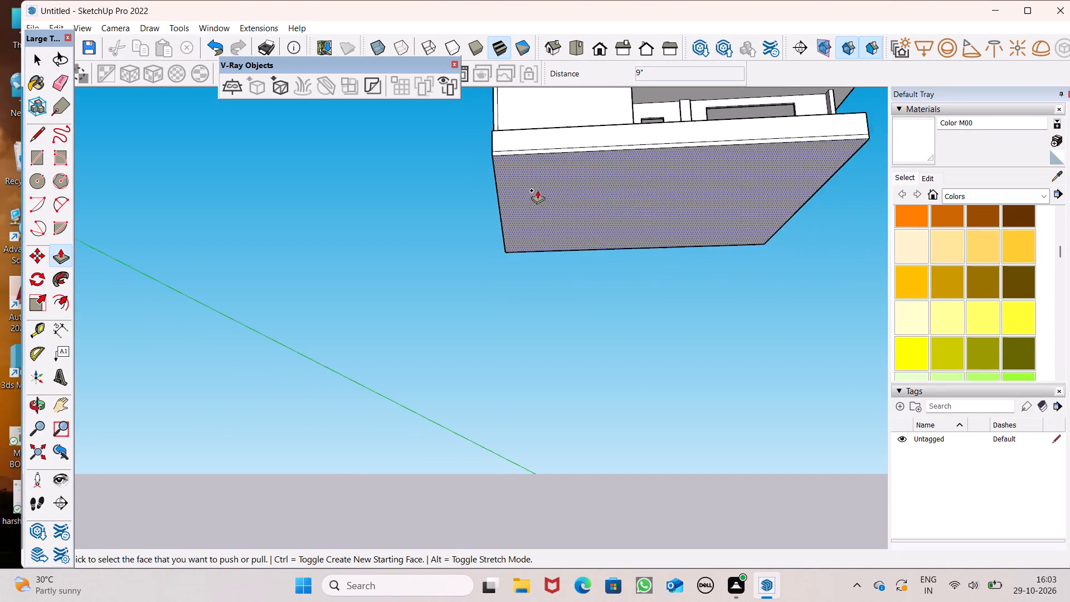
Erase the line crossing the top of the base slab from the tall blank wall's inner bottom corner.
{"action": "middle_click_drag", "start_coordinate": [538, 198], "coordinate": [524, 352]}
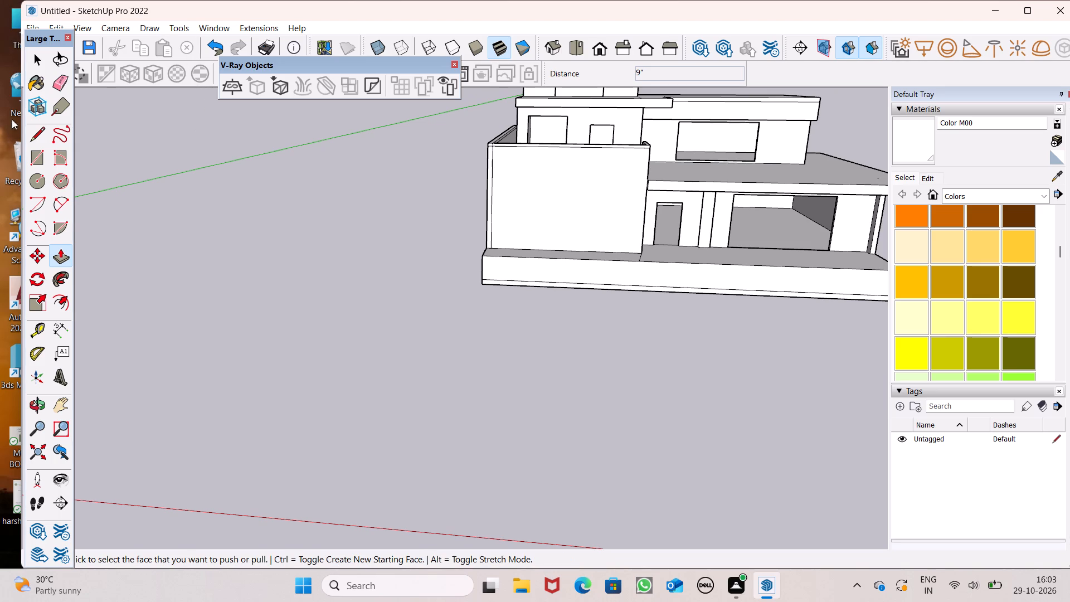
{"action": "left_click", "coordinate": [53, 86]}
{"action": "middle_click_drag", "start_coordinate": [259, 210], "coordinate": [284, 280]}
{"action": "scroll", "coordinate": [284, 280], "scroll_direction": "up", "scroll_amount": 6}
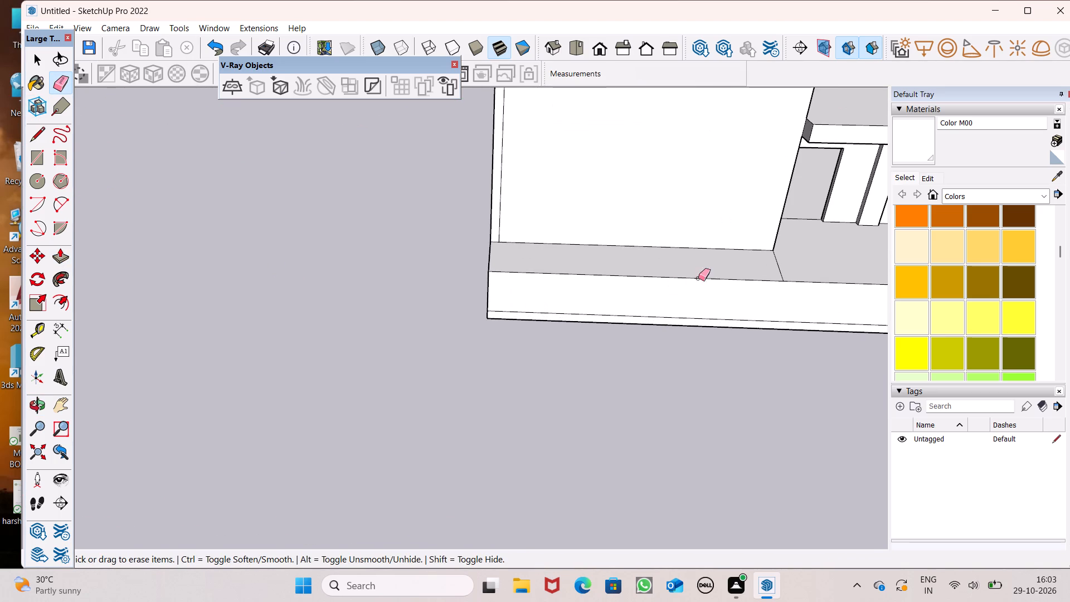
{"action": "left_click", "coordinate": [779, 268]}
{"action": "scroll", "coordinate": [359, 272], "scroll_direction": "down", "scroll_amount": 3}
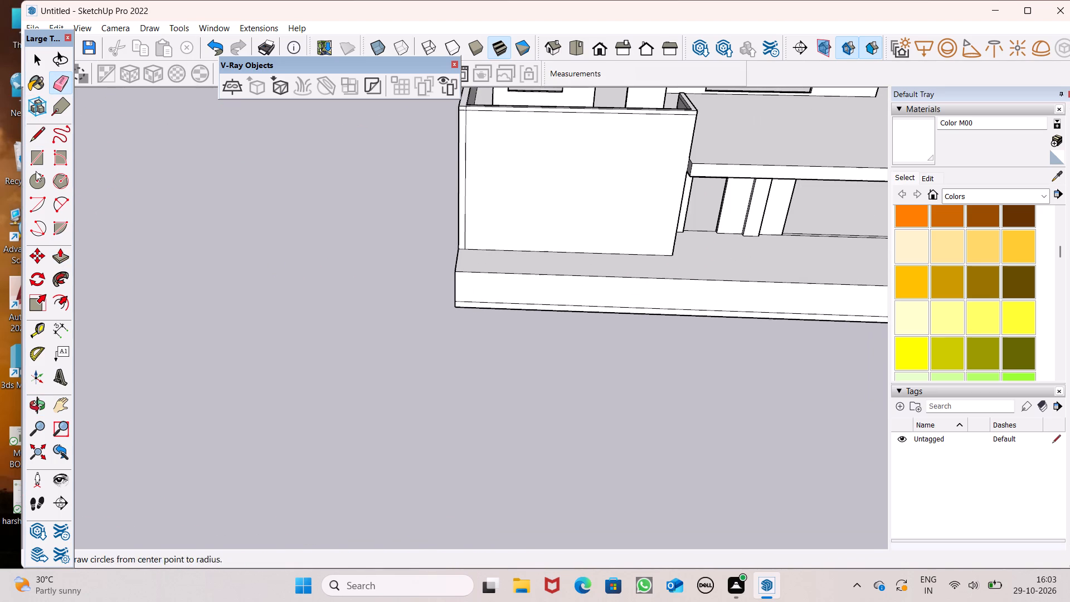
Draw a line about 5' 7" from the tall wall's inner bottom corner to the slab's front edge, continuing 3' 9" down to the lower seam.
{"action": "left_click", "coordinate": [36, 129]}
{"action": "scroll", "coordinate": [484, 268], "scroll_direction": "up", "scroll_amount": 4}
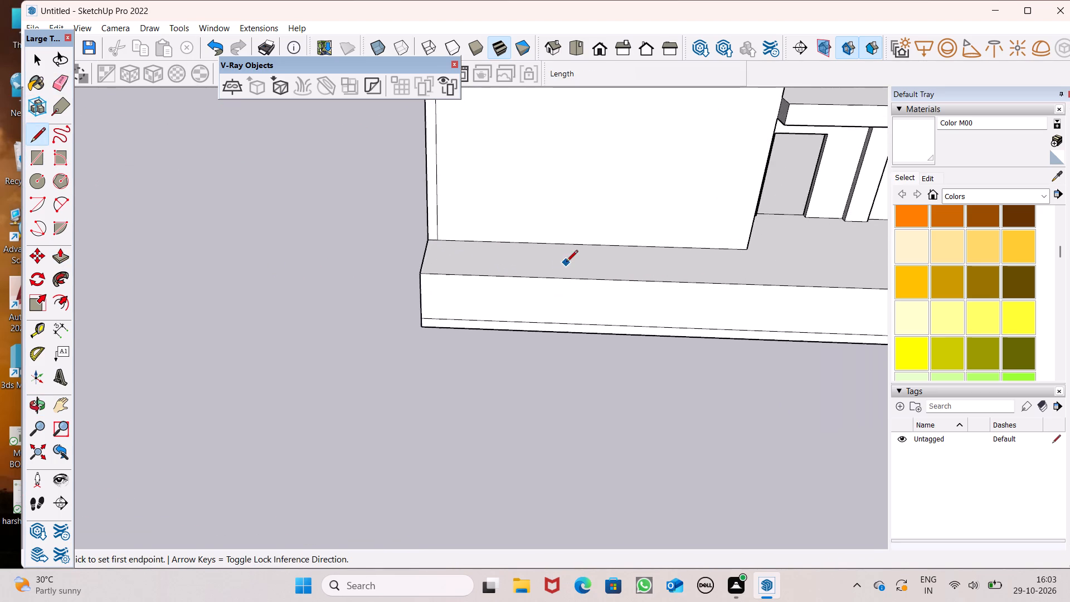
{"action": "scroll", "coordinate": [483, 261], "scroll_direction": "down", "scroll_amount": 4}
{"action": "scroll", "coordinate": [683, 283], "scroll_direction": "up", "scroll_amount": 13}
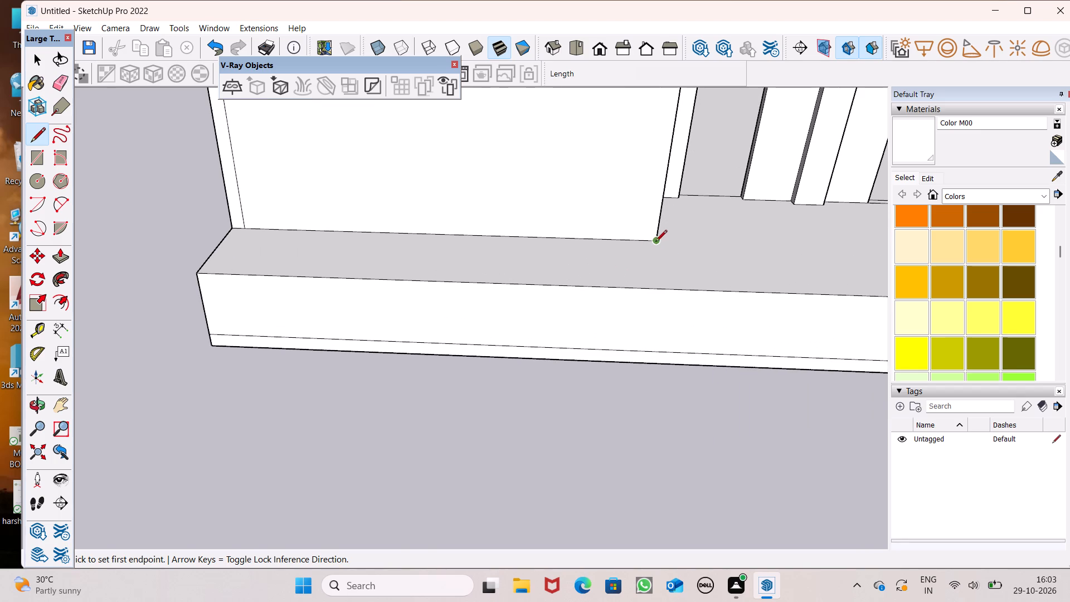
{"action": "left_click", "coordinate": [656, 241]}
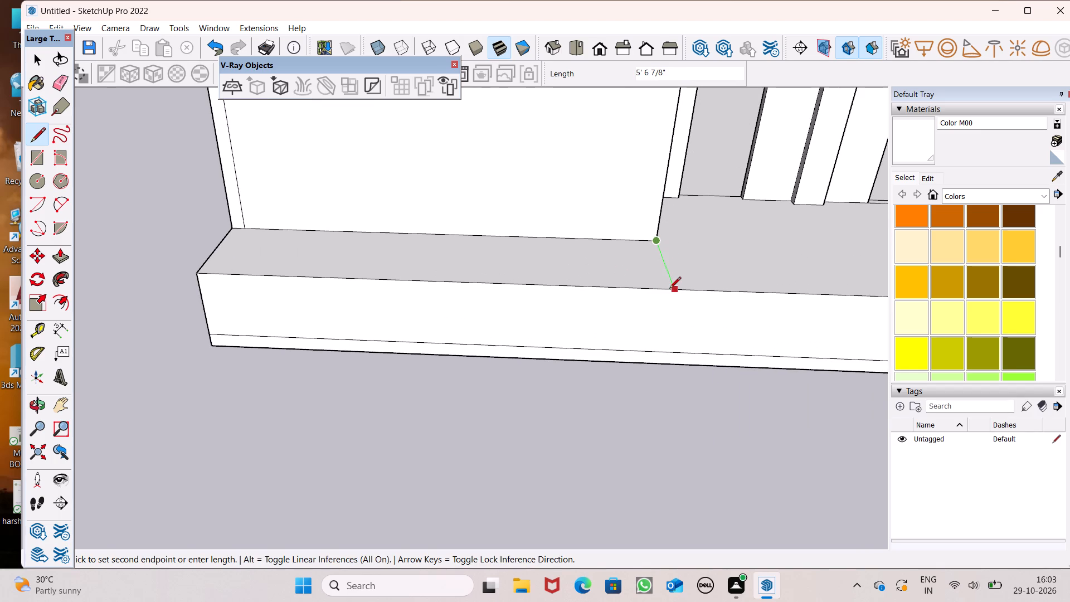
{"action": "left_click", "coordinate": [673, 292]}
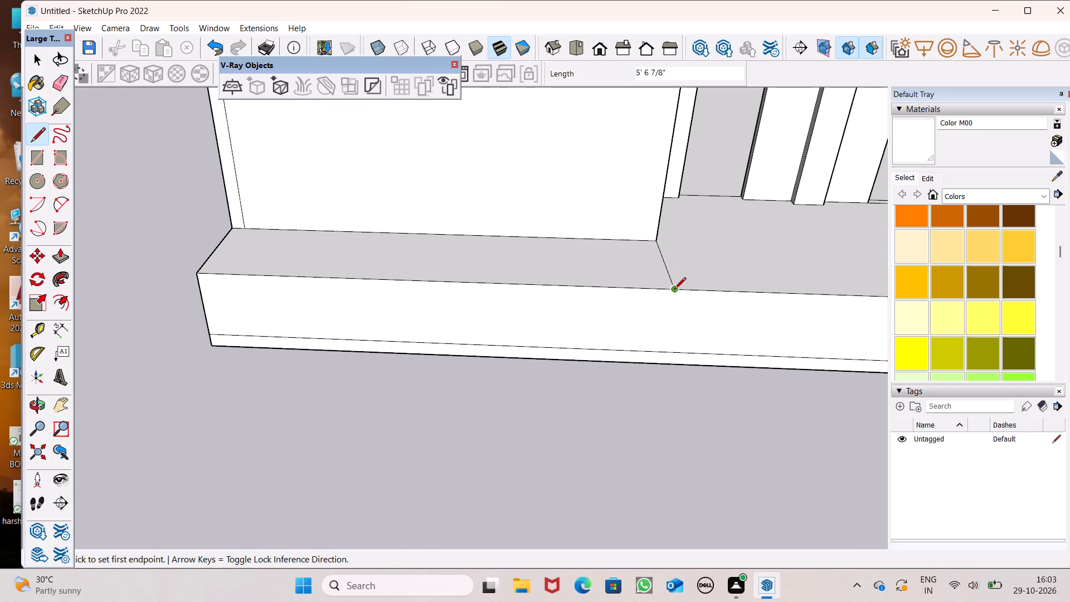
{"action": "left_click", "coordinate": [674, 290]}
{"action": "middle_click_drag", "start_coordinate": [689, 312], "coordinate": [676, 252]}
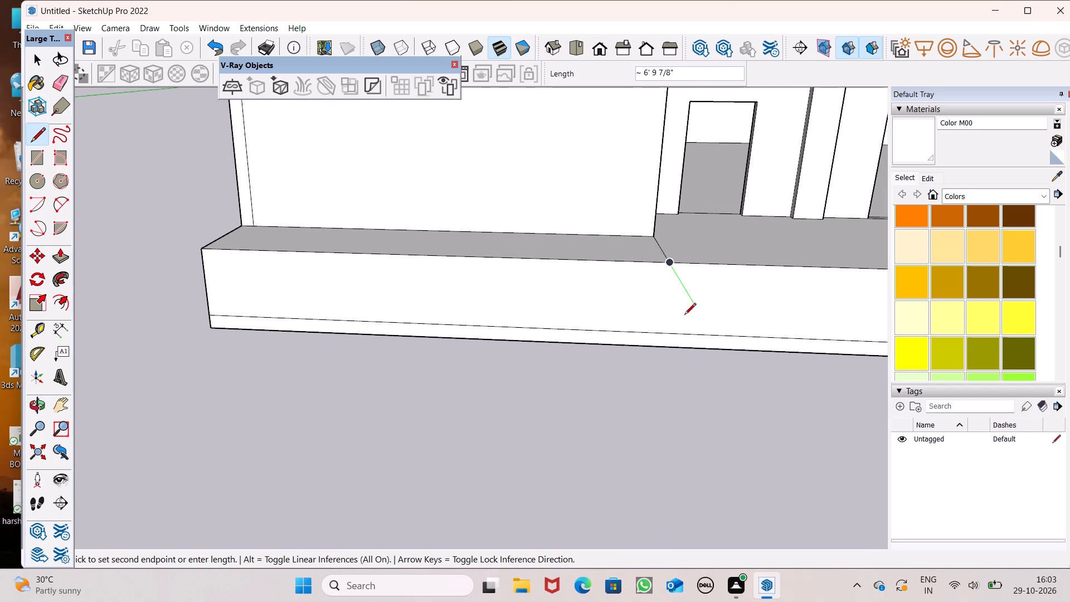
{"action": "left_click", "coordinate": [665, 332]}
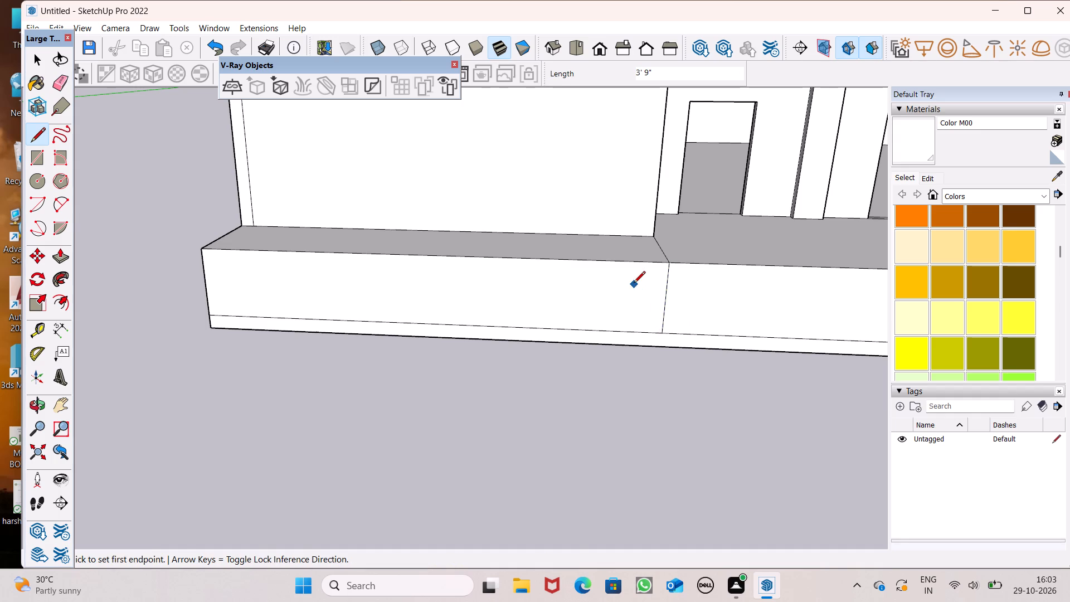
{"action": "scroll", "coordinate": [633, 281], "scroll_direction": "down", "scroll_amount": 3}
{"action": "middle_click_drag", "start_coordinate": [647, 313], "coordinate": [656, 386]}
{"action": "key", "text": "space"}
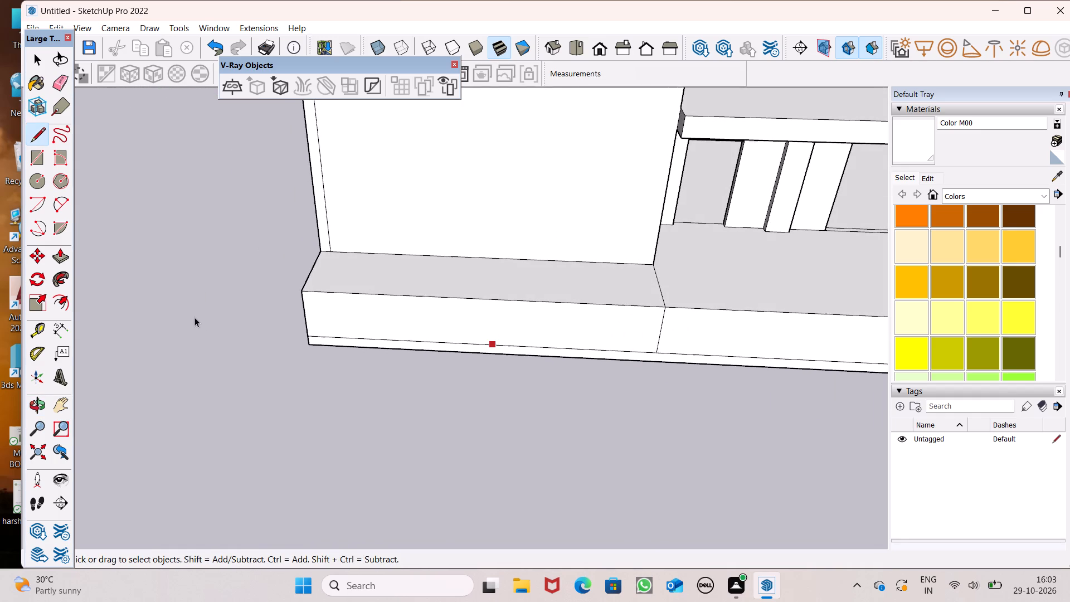
Push/Pull the slab's front face below the tall blank wall back 5' 6 7/8", flush with the wall and down to the 9" base layer.
{"action": "left_click", "coordinate": [62, 260]}
{"action": "scroll", "coordinate": [318, 302], "scroll_direction": "down", "scroll_amount": 1}
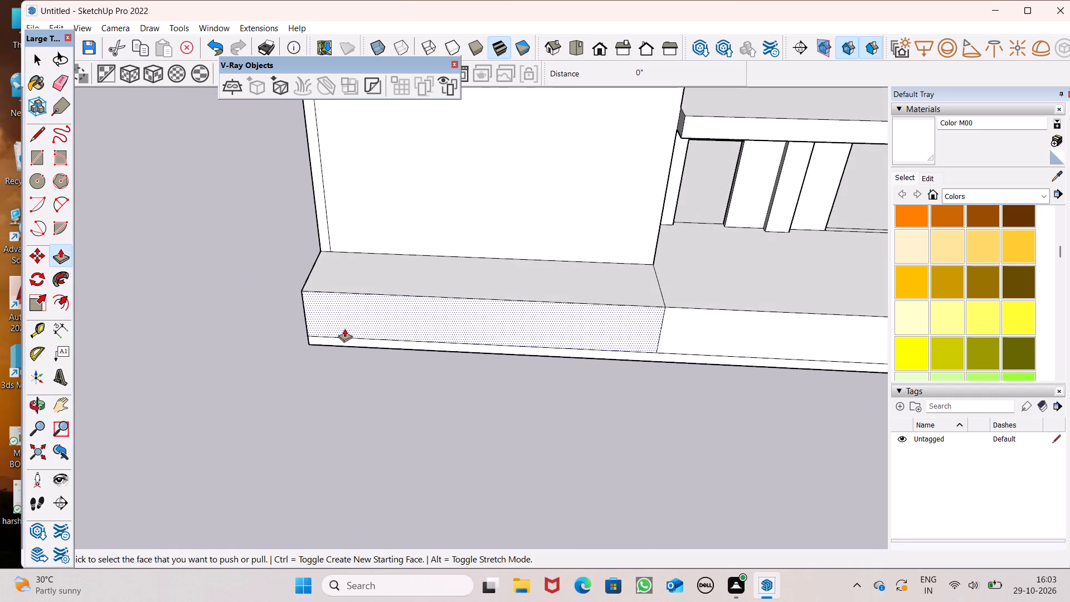
{"action": "scroll", "coordinate": [355, 333], "scroll_direction": "down", "scroll_amount": 1}
{"action": "scroll", "coordinate": [447, 322], "scroll_direction": "down", "scroll_amount": 2}
{"action": "middle_click_drag", "start_coordinate": [463, 353], "coordinate": [469, 375]}
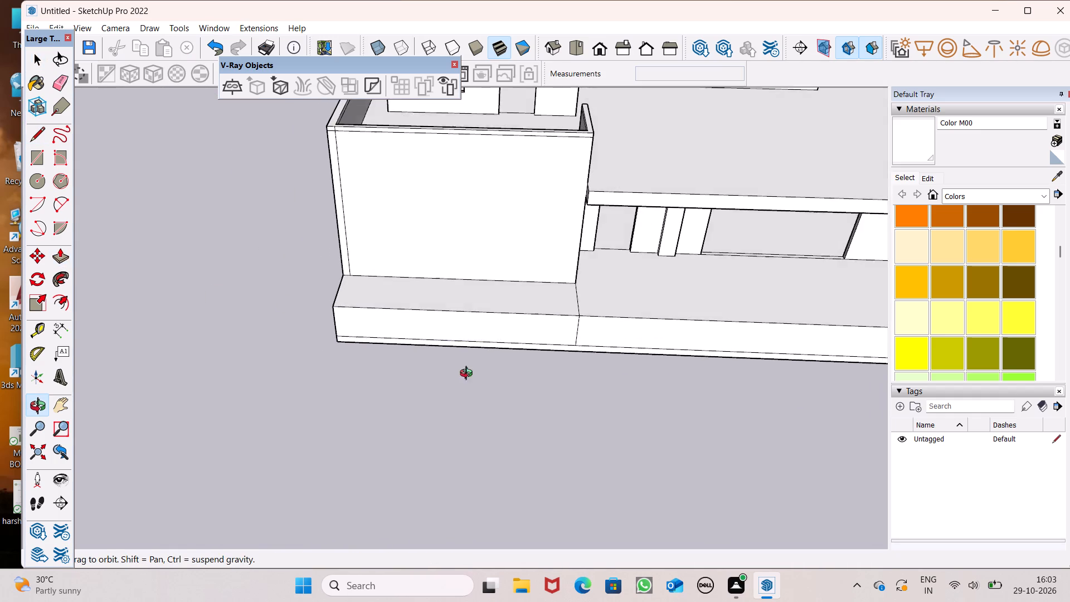
{"action": "middle_click_drag", "start_coordinate": [469, 375], "coordinate": [466, 405]}
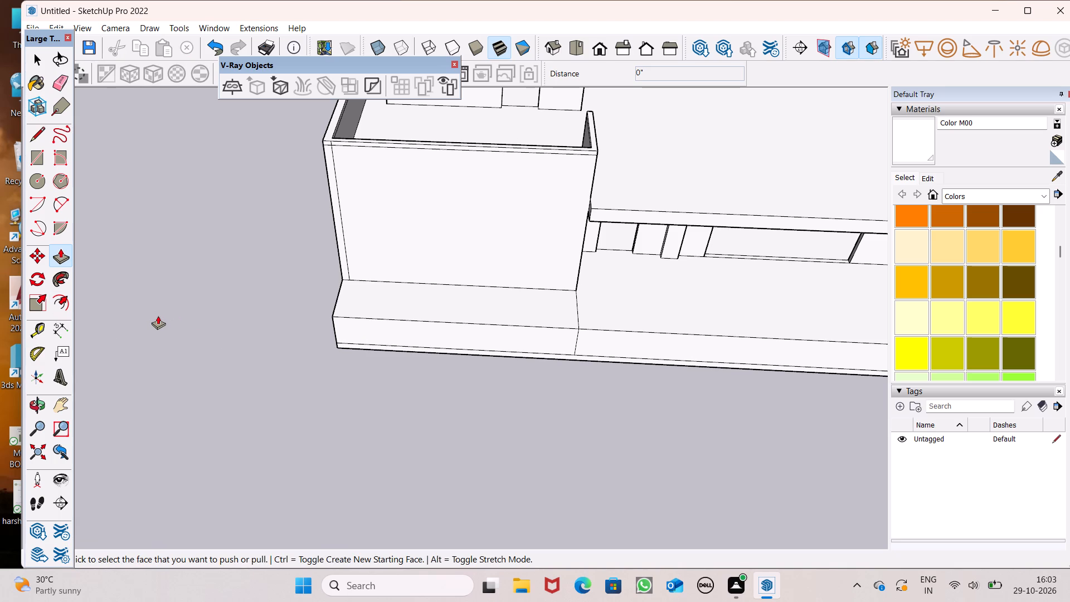
{"action": "scroll", "coordinate": [358, 395], "scroll_direction": "up", "scroll_amount": 1}
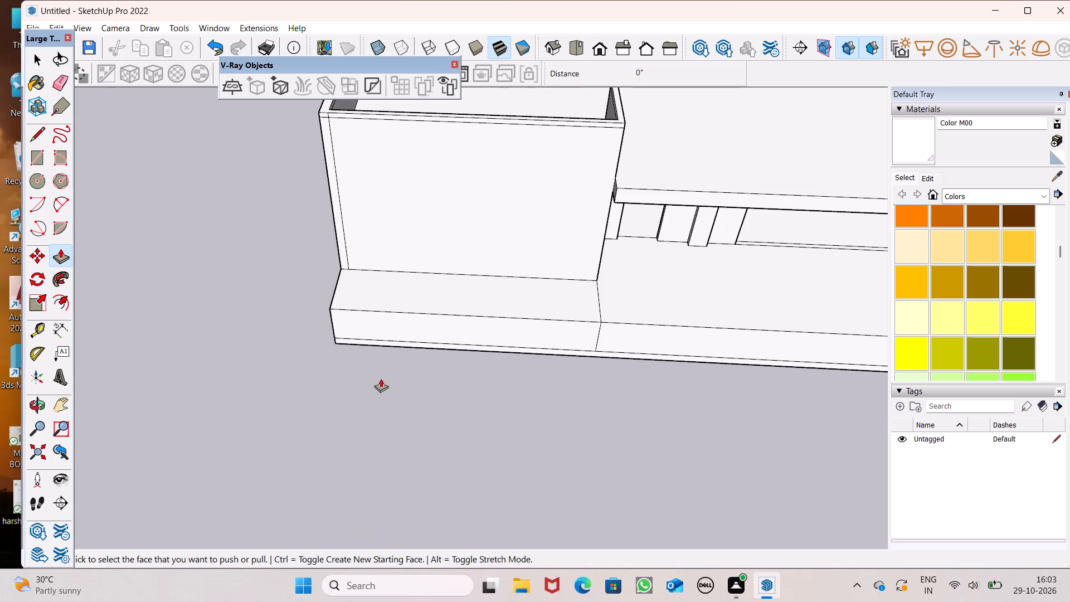
{"action": "left_click_drag", "start_coordinate": [456, 335], "coordinate": [485, 265]}
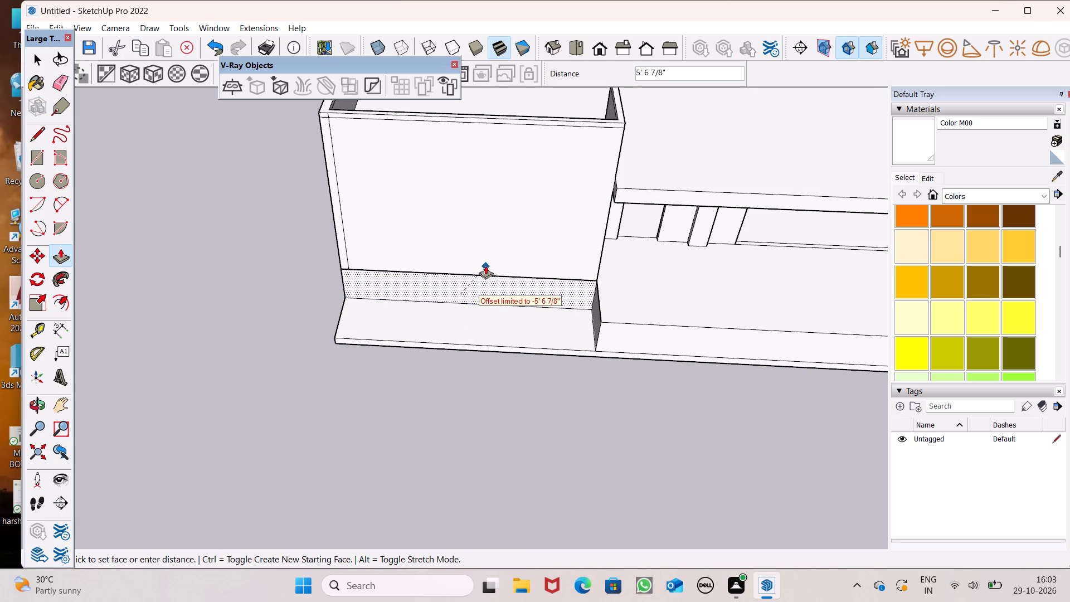
{"action": "left_click_drag", "start_coordinate": [485, 265], "coordinate": [475, 244]}
Draw a line about 35' 8" long across the top of the porch slab, from the tall wall's bottom corner to the slab's far side edge.
{"action": "middle_click_drag", "start_coordinate": [444, 254], "coordinate": [374, 224]}
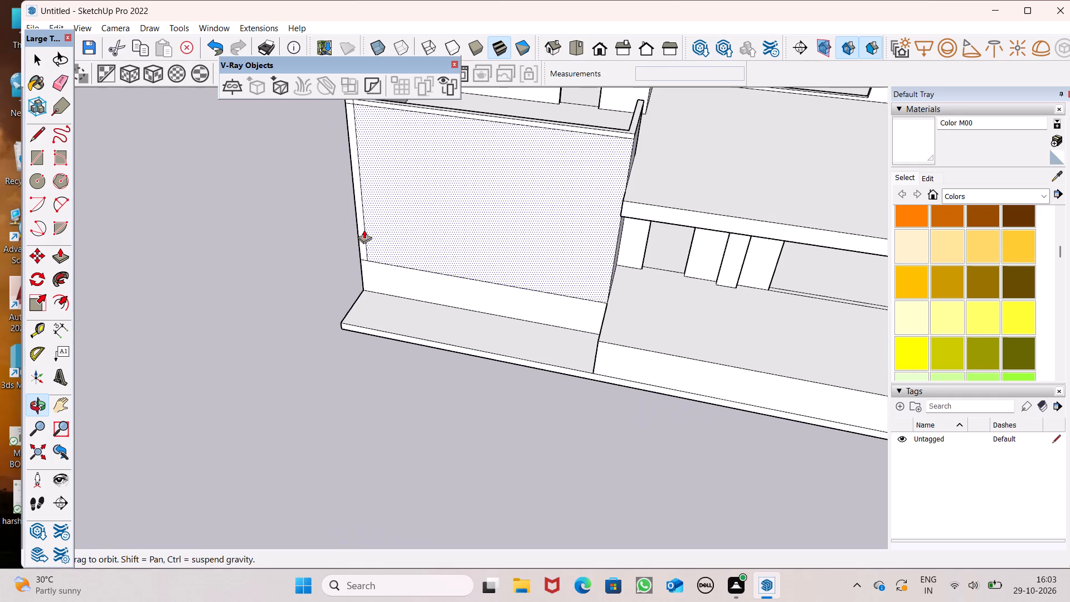
{"action": "scroll", "coordinate": [293, 258], "scroll_direction": "down", "scroll_amount": 3}
{"action": "middle_click_drag", "start_coordinate": [393, 308], "coordinate": [398, 293]}
{"action": "scroll", "coordinate": [137, 286], "scroll_direction": "down", "scroll_amount": 4}
{"action": "middle_click_drag", "start_coordinate": [133, 311], "coordinate": [200, 327]}
{"action": "middle_click_drag", "start_coordinate": [525, 404], "coordinate": [489, 370]}
{"action": "scroll", "coordinate": [526, 401], "scroll_direction": "up", "scroll_amount": 1}
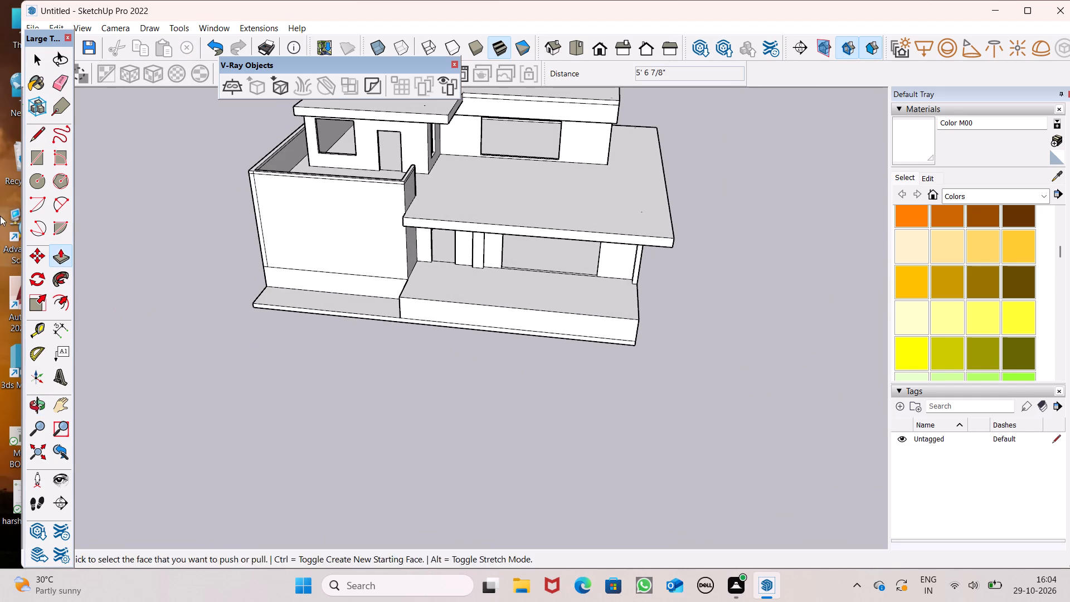
{"action": "left_click", "coordinate": [37, 132]}
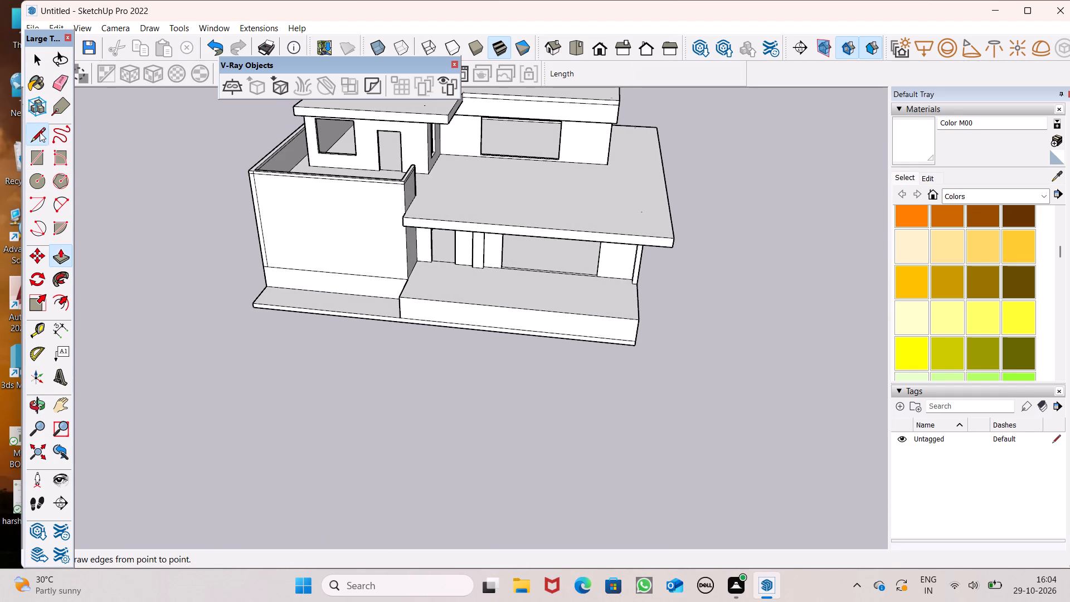
{"action": "scroll", "coordinate": [299, 331], "scroll_direction": "down", "scroll_amount": 1}
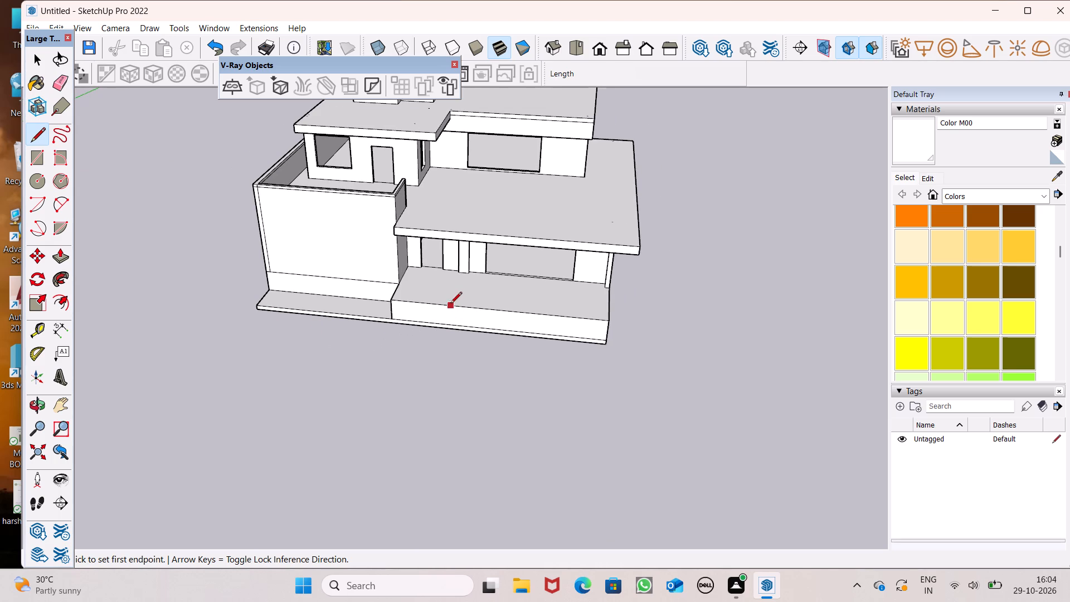
{"action": "scroll", "coordinate": [448, 303], "scroll_direction": "up", "scroll_amount": 4}
{"action": "scroll", "coordinate": [411, 286], "scroll_direction": "down", "scroll_amount": 6}
{"action": "middle_click_drag", "start_coordinate": [400, 319], "coordinate": [403, 313]}
{"action": "scroll", "coordinate": [403, 313], "scroll_direction": "up", "scroll_amount": 1}
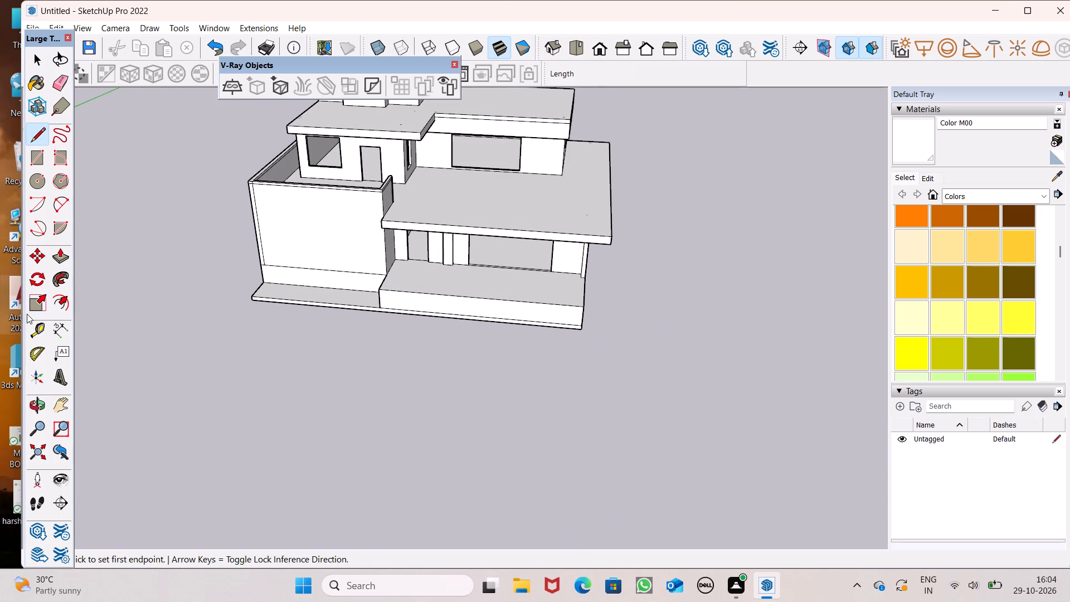
{"action": "scroll", "coordinate": [433, 299], "scroll_direction": "up", "scroll_amount": 3}
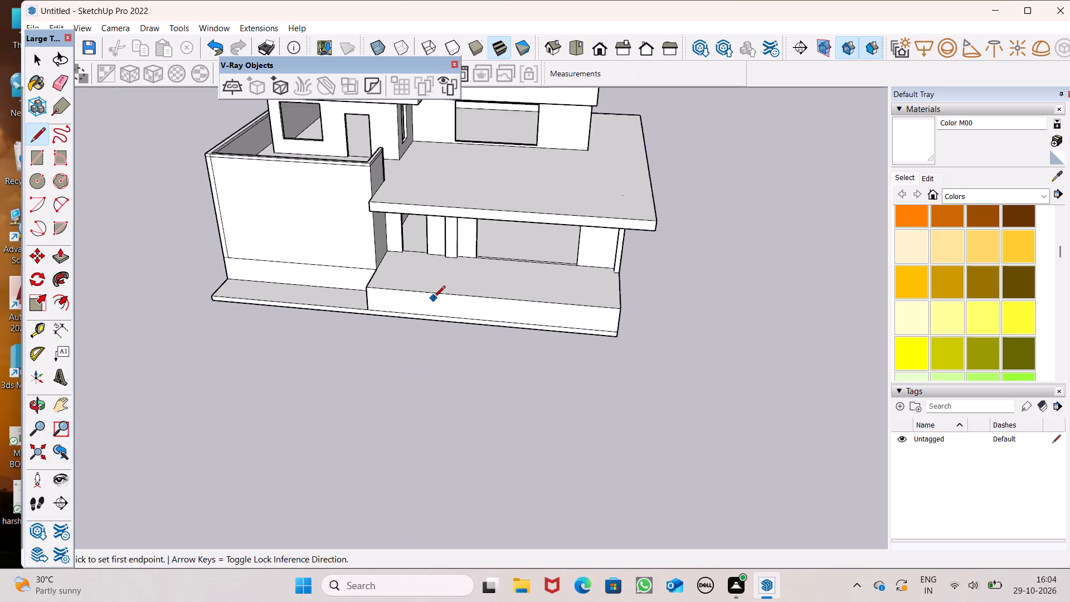
{"action": "scroll", "coordinate": [434, 298], "scroll_direction": "up", "scroll_amount": 4}
{"action": "scroll", "coordinate": [406, 273], "scroll_direction": "down", "scroll_amount": 4}
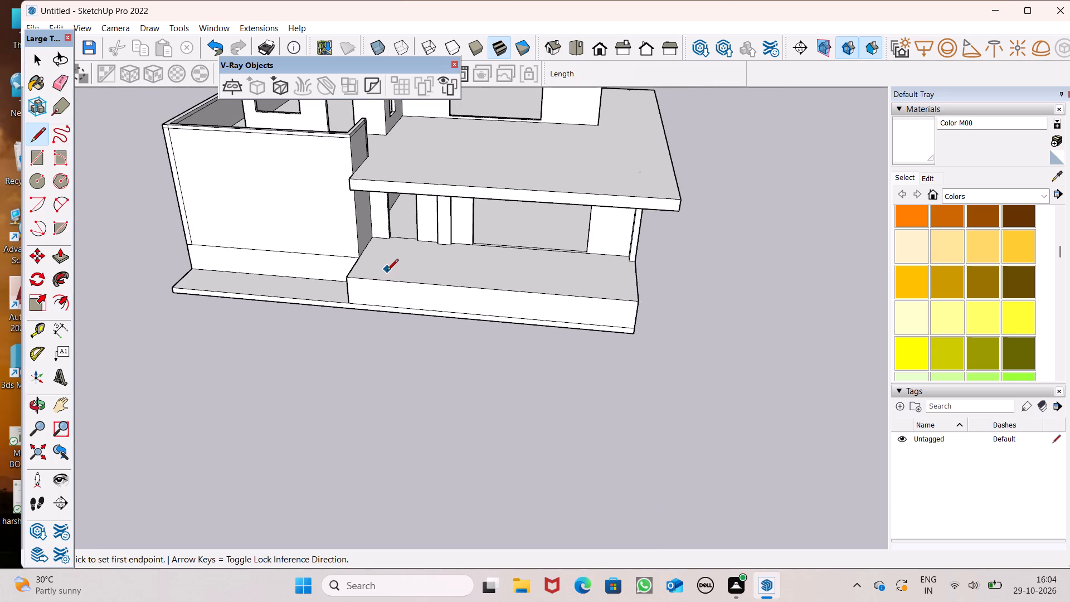
{"action": "middle_click", "coordinate": [386, 273]}
{"action": "scroll", "coordinate": [378, 249], "scroll_direction": "up", "scroll_amount": 7}
{"action": "scroll", "coordinate": [317, 219], "scroll_direction": "down", "scroll_amount": 6}
{"action": "middle_click_drag", "start_coordinate": [343, 256], "coordinate": [345, 269]}
{"action": "scroll", "coordinate": [401, 176], "scroll_direction": "down", "scroll_amount": 5}
{"action": "middle_click_drag", "start_coordinate": [383, 217], "coordinate": [431, 346]}
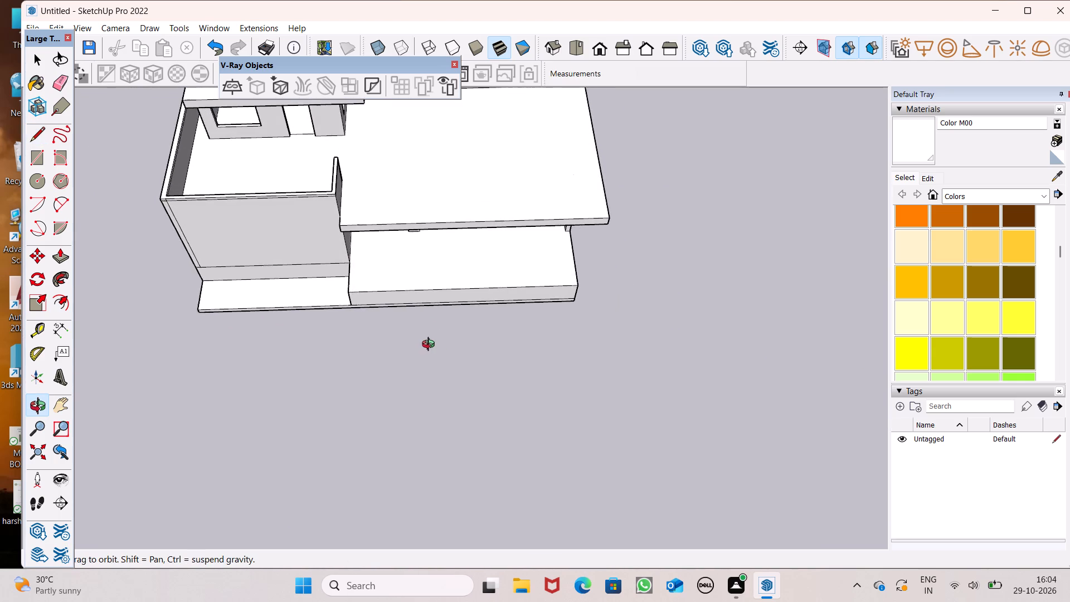
{"action": "middle_click_drag", "start_coordinate": [431, 346], "coordinate": [400, 309]}
{"action": "scroll", "coordinate": [437, 288], "scroll_direction": "up", "scroll_amount": 5}
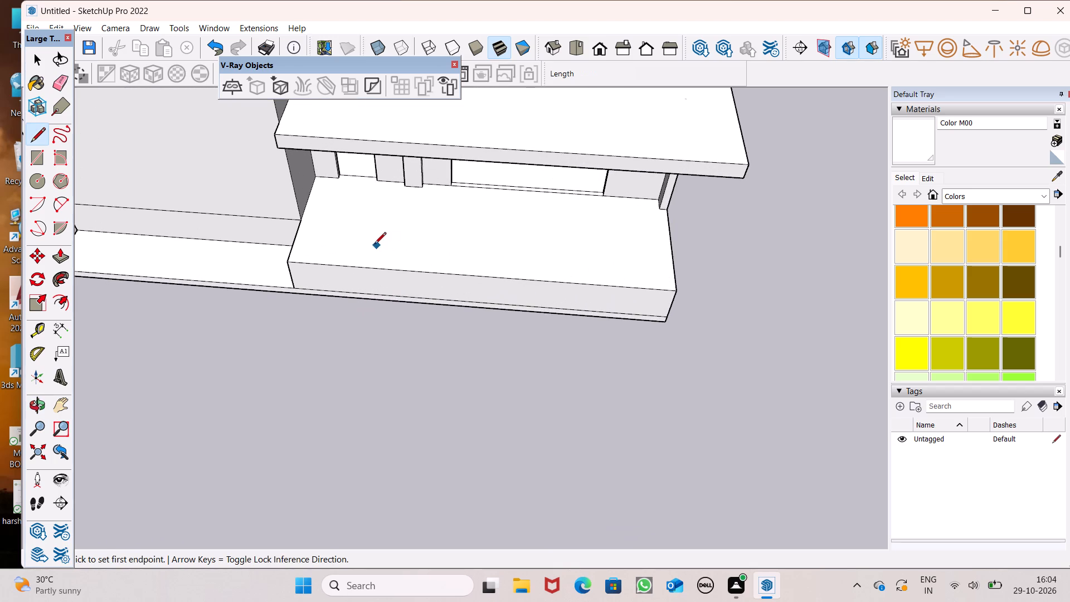
{"action": "scroll", "coordinate": [366, 229], "scroll_direction": "up", "scroll_amount": 4}
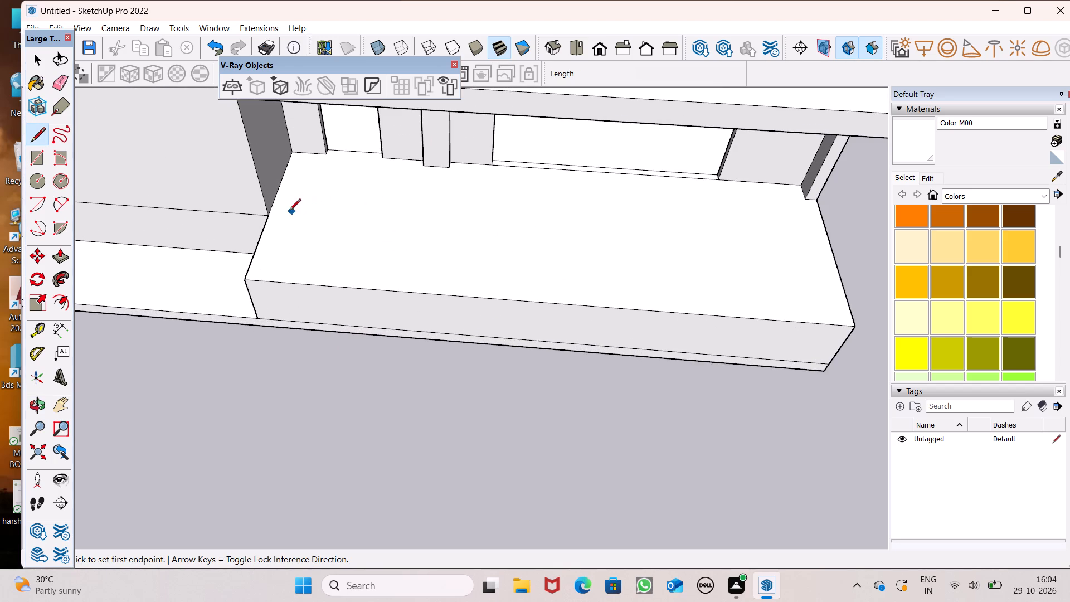
{"action": "left_click", "coordinate": [270, 210]}
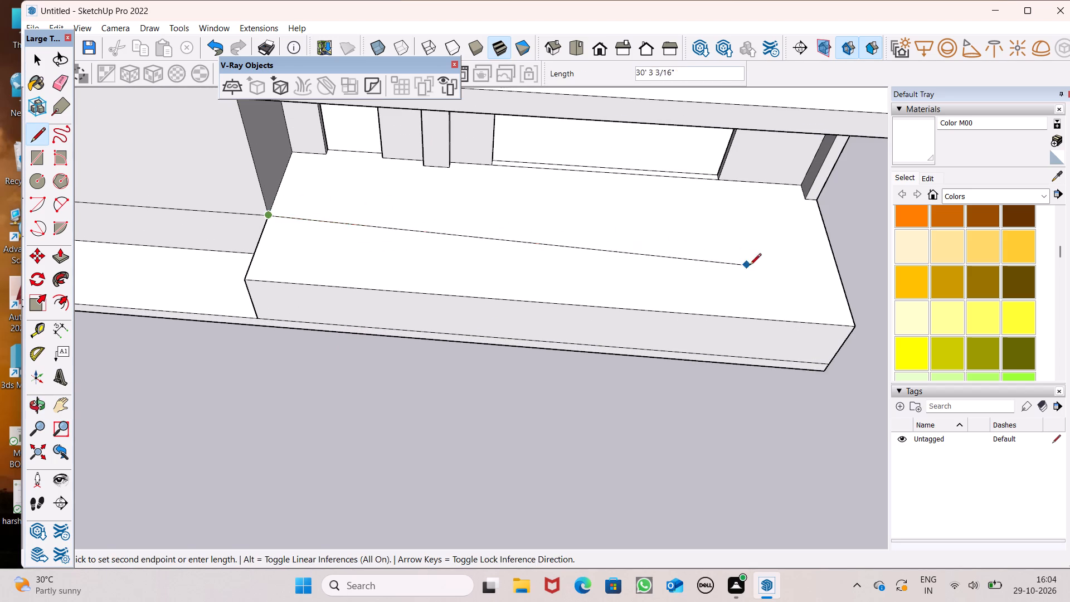
{"action": "left_click", "coordinate": [829, 254]}
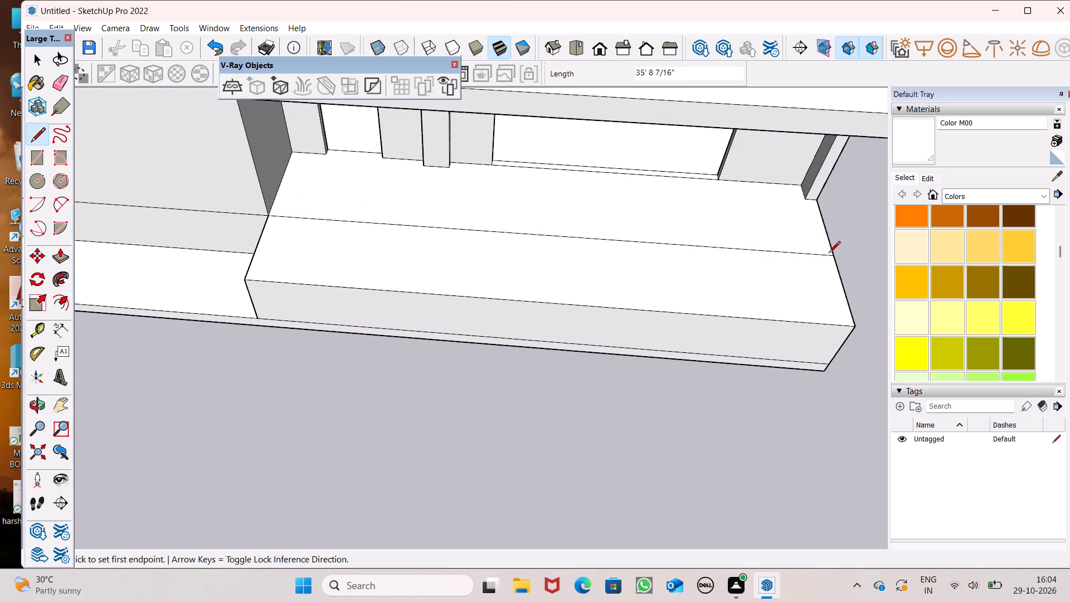
Near the recessed corner, draw a line about 5' 7" across the porch's front strip, continuing down its front face to the lower seam.
{"action": "scroll", "coordinate": [274, 242], "scroll_direction": "down", "scroll_amount": 3}
{"action": "scroll", "coordinate": [312, 297], "scroll_direction": "down", "scroll_amount": 1}
{"action": "scroll", "coordinate": [304, 328], "scroll_direction": "up", "scroll_amount": 6}
{"action": "scroll", "coordinate": [297, 283], "scroll_direction": "down", "scroll_amount": 1}
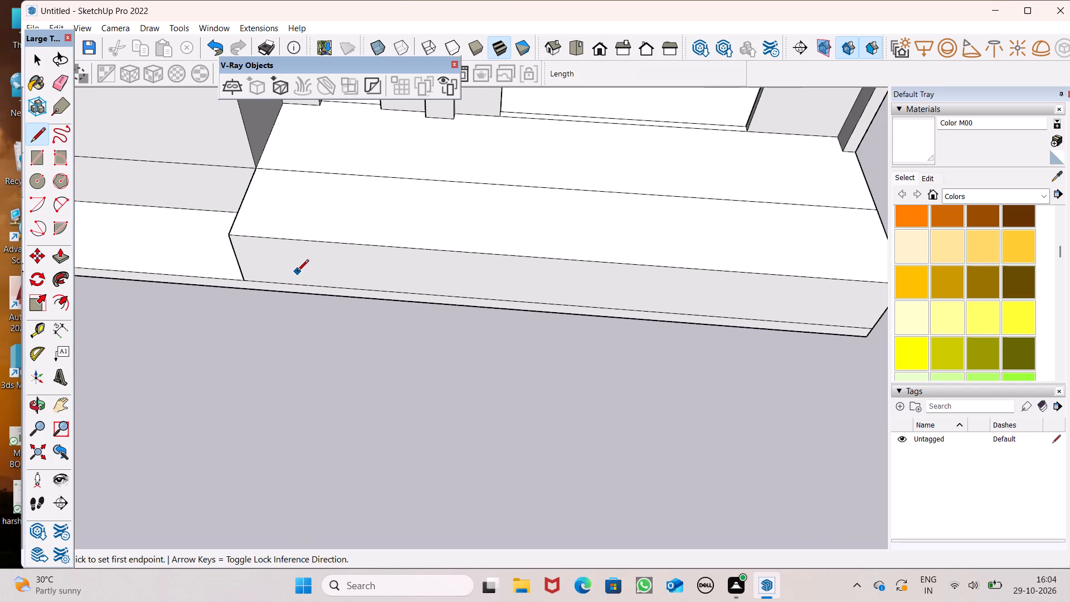
{"action": "scroll", "coordinate": [294, 266], "scroll_direction": "up", "scroll_amount": 3}
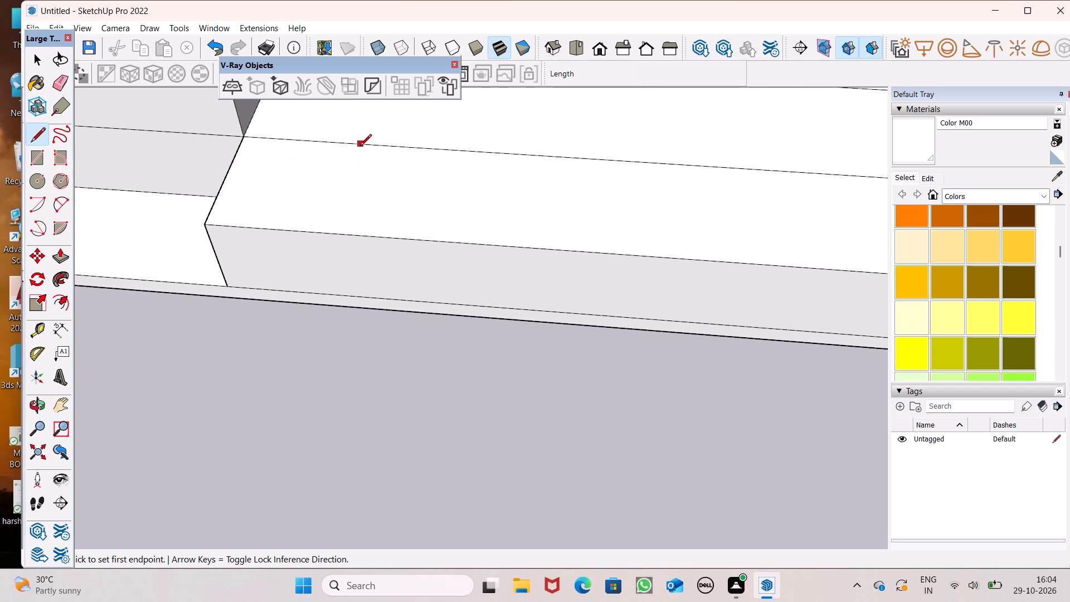
{"action": "left_click", "coordinate": [361, 145]}
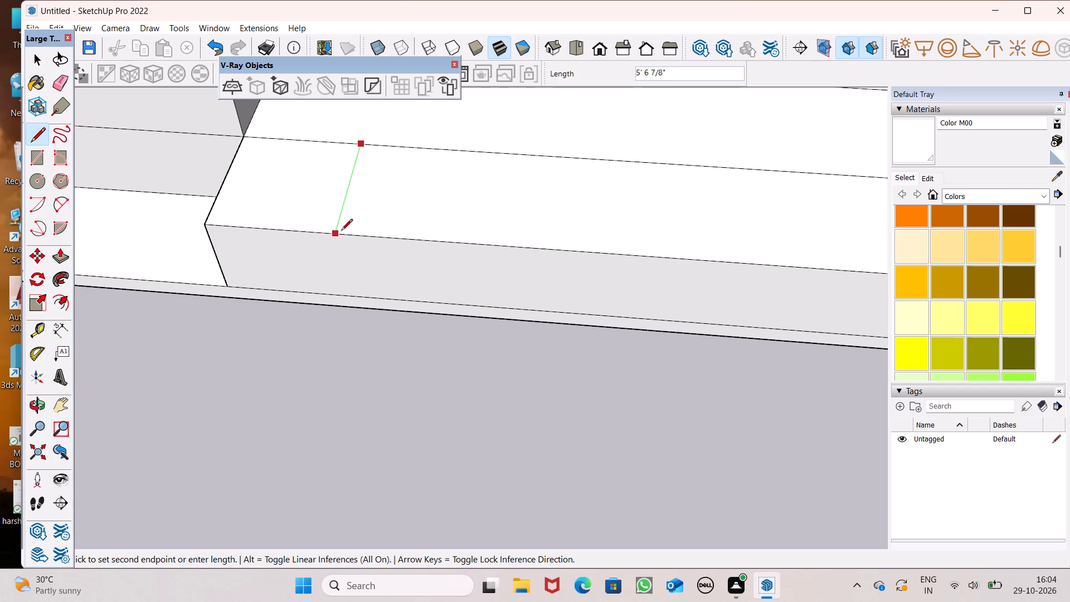
{"action": "left_click", "coordinate": [340, 233]}
{"action": "left_click", "coordinate": [337, 235]}
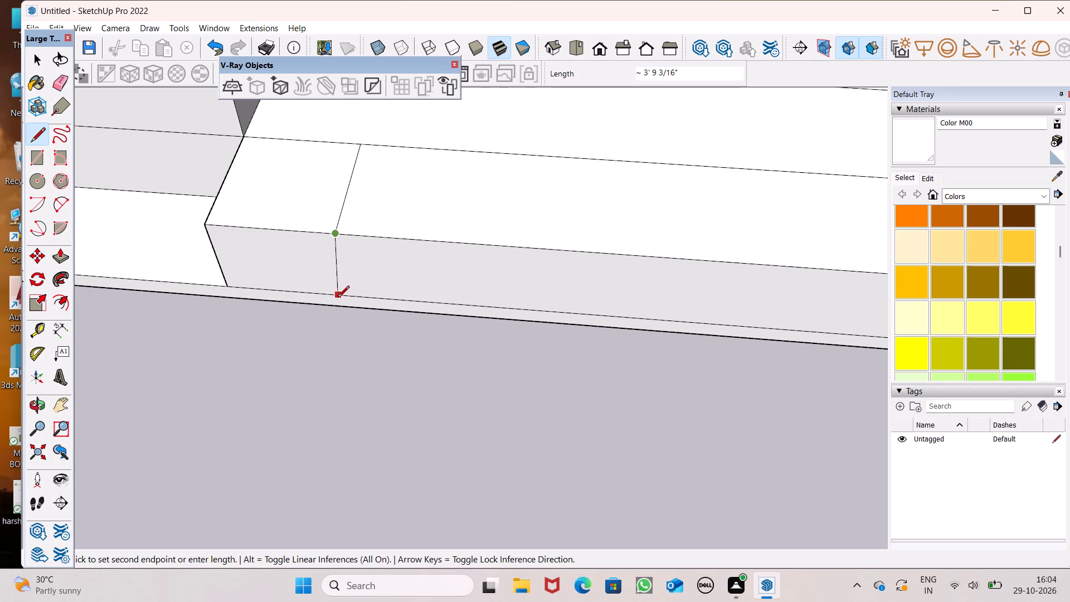
{"action": "middle_click_drag", "start_coordinate": [337, 300], "coordinate": [347, 233]}
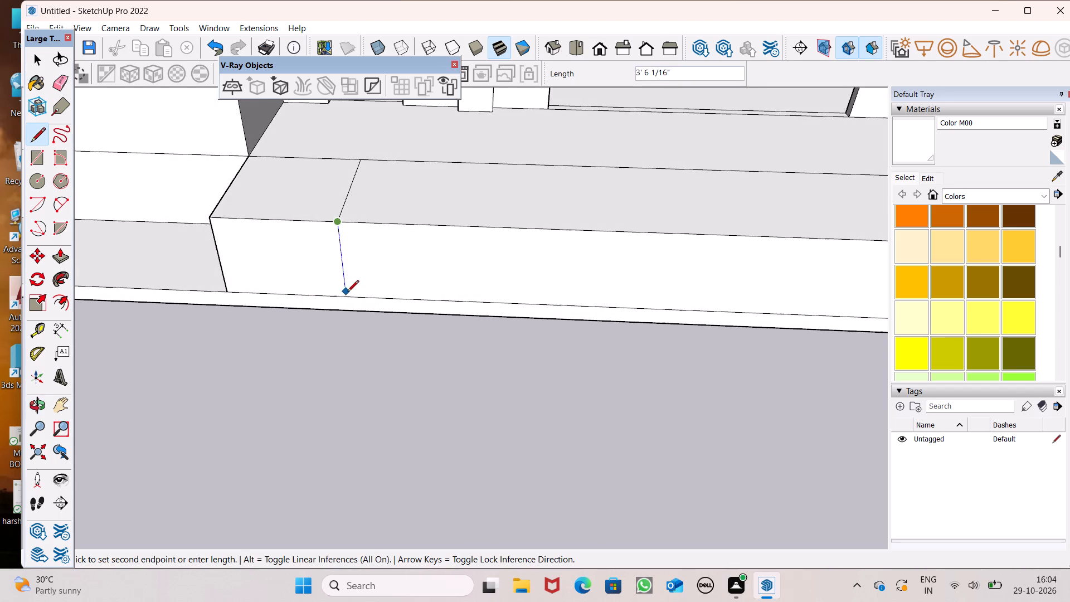
{"action": "left_click", "coordinate": [346, 294]}
{"action": "scroll", "coordinate": [127, 258], "scroll_direction": "down", "scroll_amount": 6}
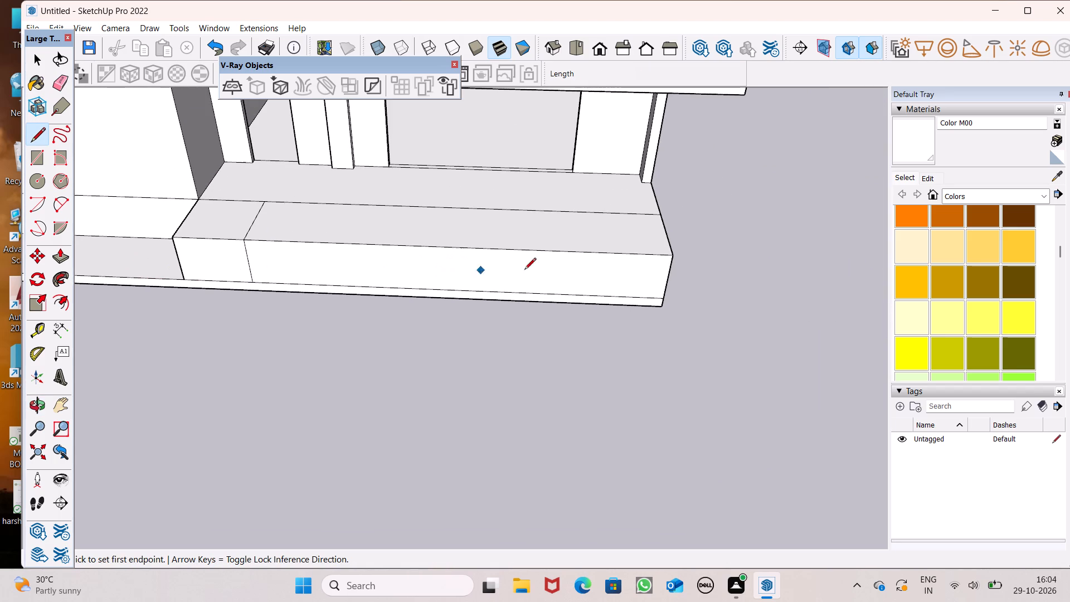
Near the porch's far side end, draw a line across its front strip, continuing about 3' 9" down the front face to the lower seam.
{"action": "scroll", "coordinate": [309, 284], "scroll_direction": "down", "scroll_amount": 2}
{"action": "scroll", "coordinate": [521, 227], "scroll_direction": "up", "scroll_amount": 2}
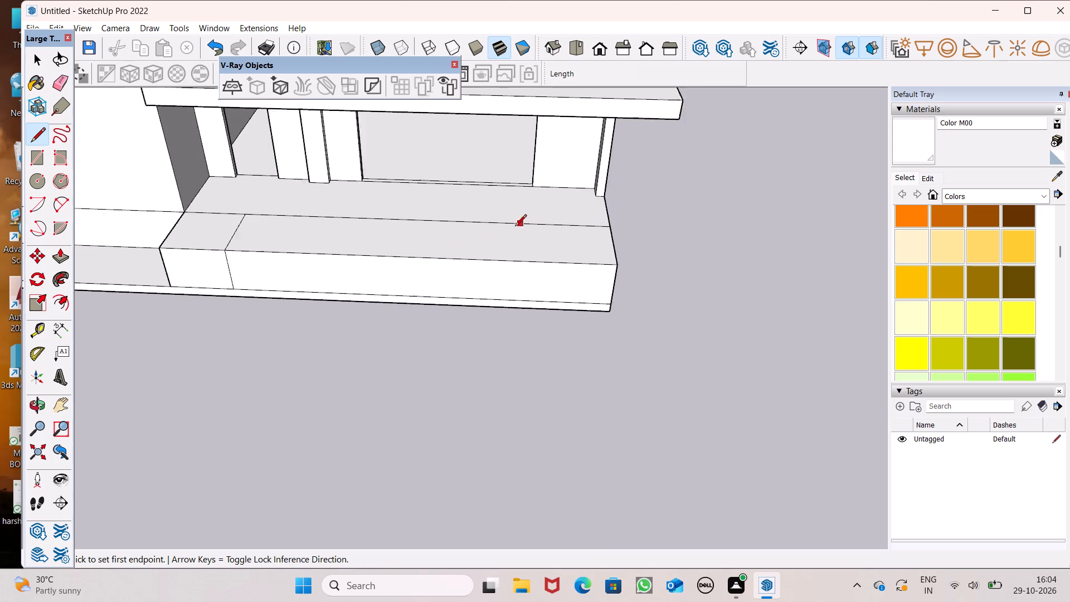
{"action": "scroll", "coordinate": [515, 227], "scroll_direction": "up", "scroll_amount": 4}
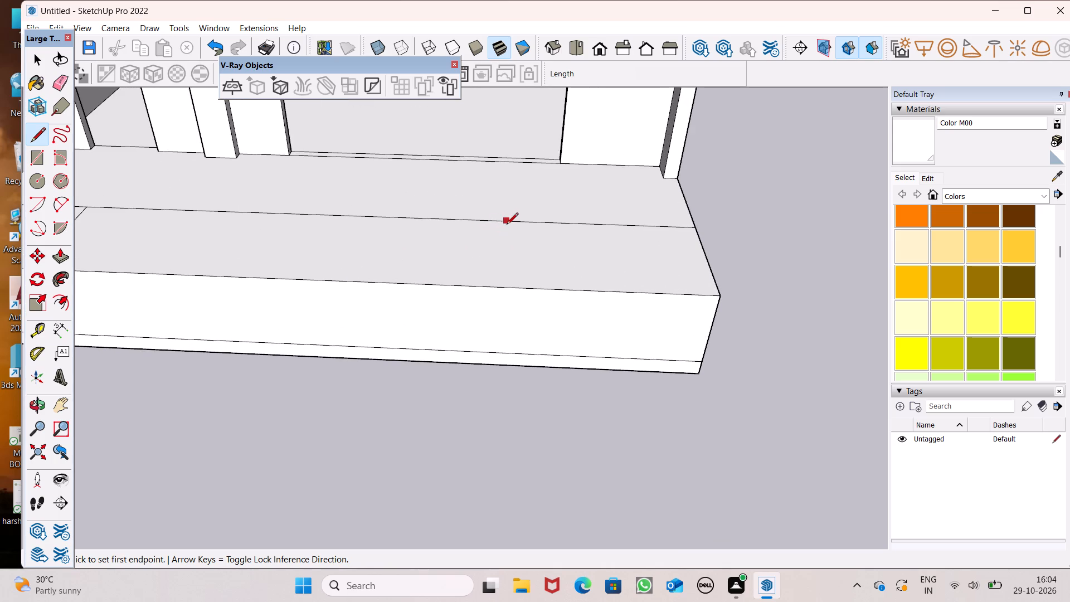
{"action": "left_click", "coordinate": [516, 223]}
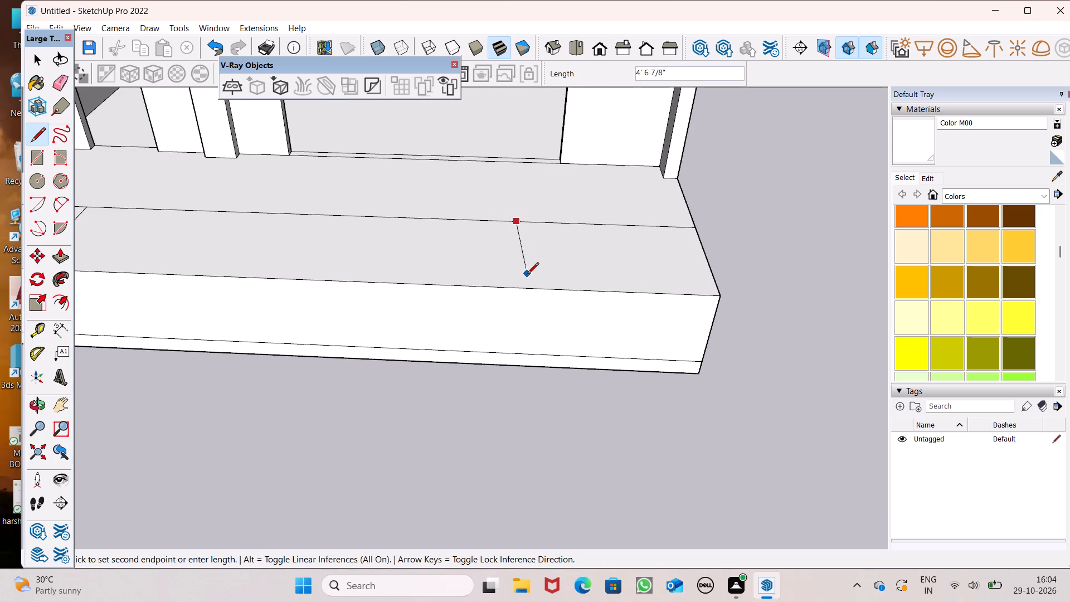
{"action": "left_click", "coordinate": [519, 283]}
{"action": "left_click", "coordinate": [517, 288]}
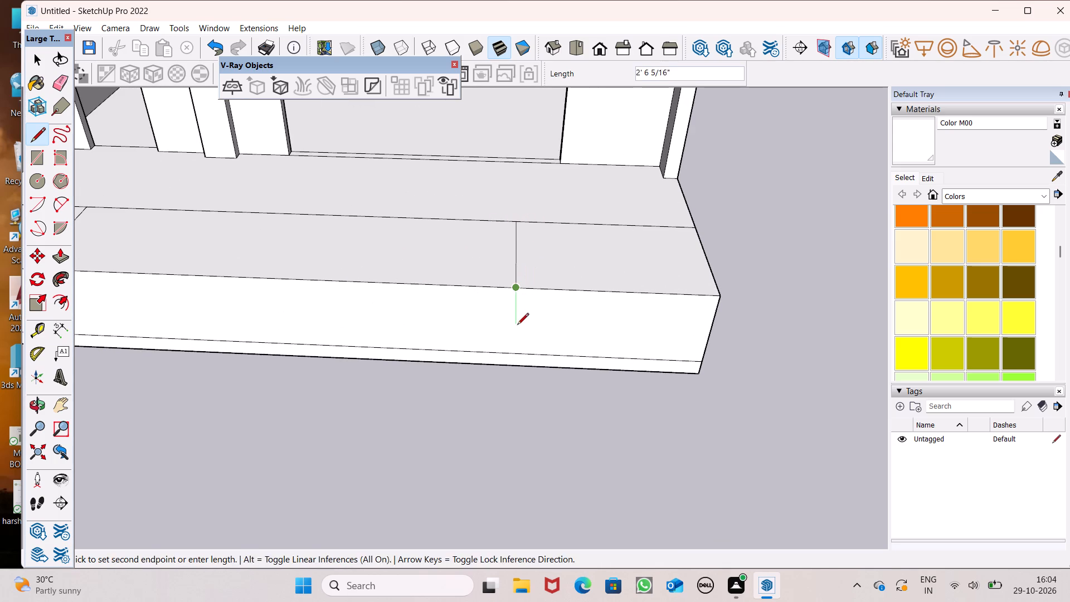
{"action": "middle_click_drag", "start_coordinate": [517, 326], "coordinate": [521, 318]}
{"action": "scroll", "coordinate": [520, 319], "scroll_direction": "up", "scroll_amount": 1}
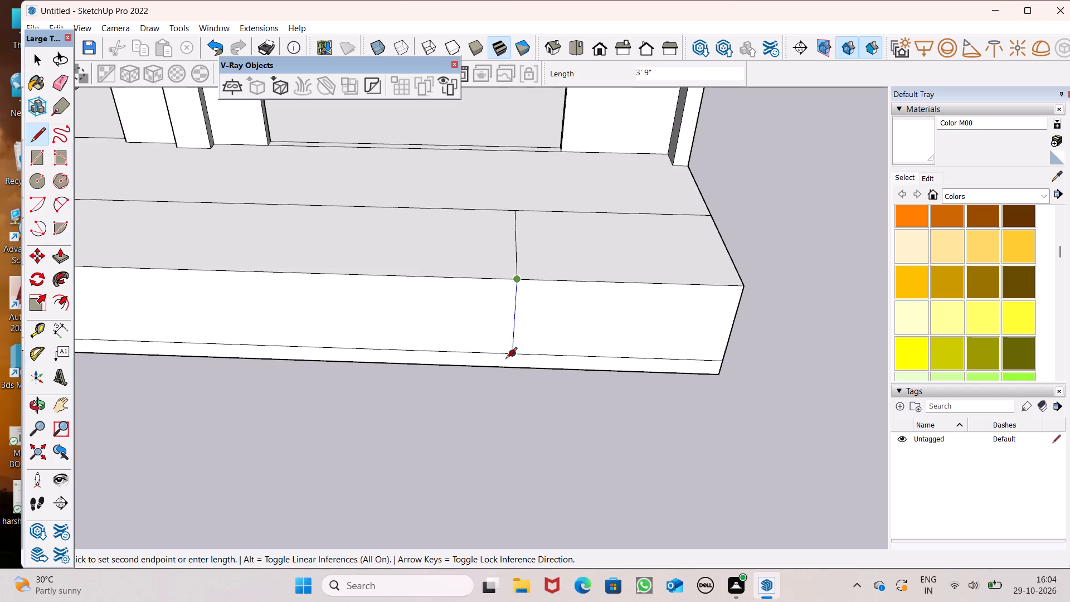
{"action": "left_click", "coordinate": [505, 358]}
Push/Pull the porch's middle front face back to the long line across the slab, leaving a block at each end.
{"action": "scroll", "coordinate": [493, 437], "scroll_direction": "down", "scroll_amount": 7}
{"action": "scroll", "coordinate": [529, 403], "scroll_direction": "down", "scroll_amount": 4}
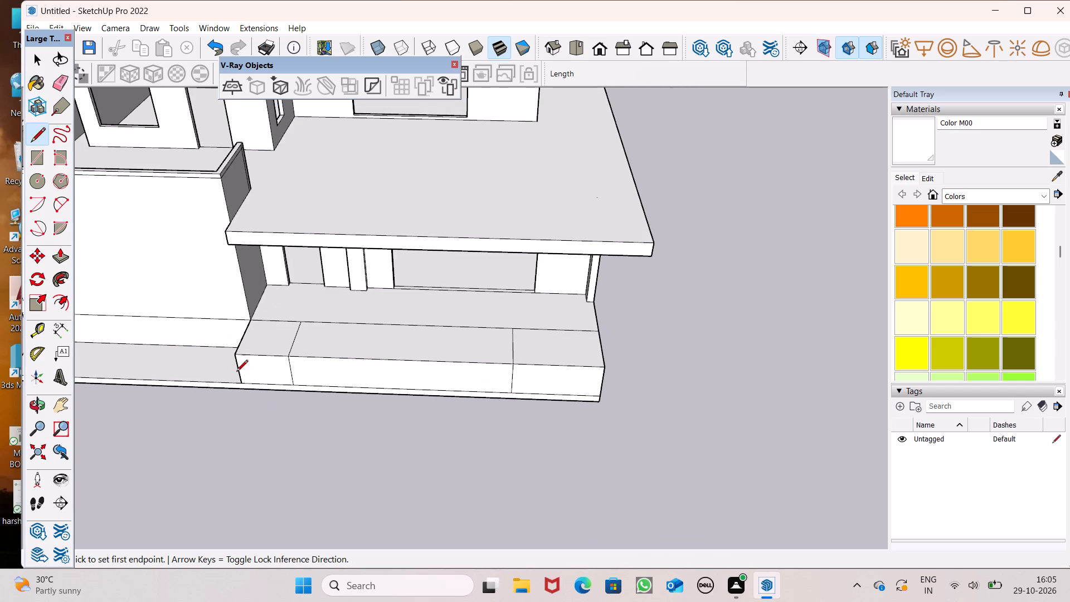
{"action": "left_click", "coordinate": [55, 257]}
{"action": "scroll", "coordinate": [327, 307], "scroll_direction": "up", "scroll_amount": 4}
{"action": "left_click_drag", "start_coordinate": [342, 389], "coordinate": [396, 349]}
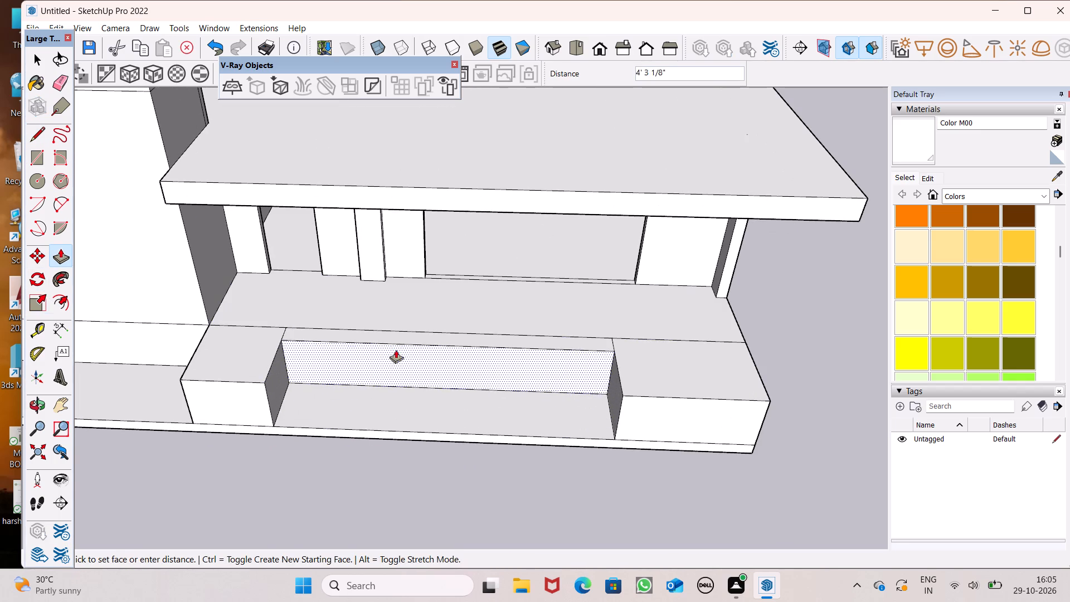
{"action": "left_click_drag", "start_coordinate": [396, 349], "coordinate": [386, 322]}
Push/Pull the front edge of the thin base layer forward about 14' 11 11/16" to form a forecourt.
{"action": "scroll", "coordinate": [298, 310], "scroll_direction": "down", "scroll_amount": 3}
{"action": "middle_click_drag", "start_coordinate": [442, 402], "coordinate": [322, 358]}
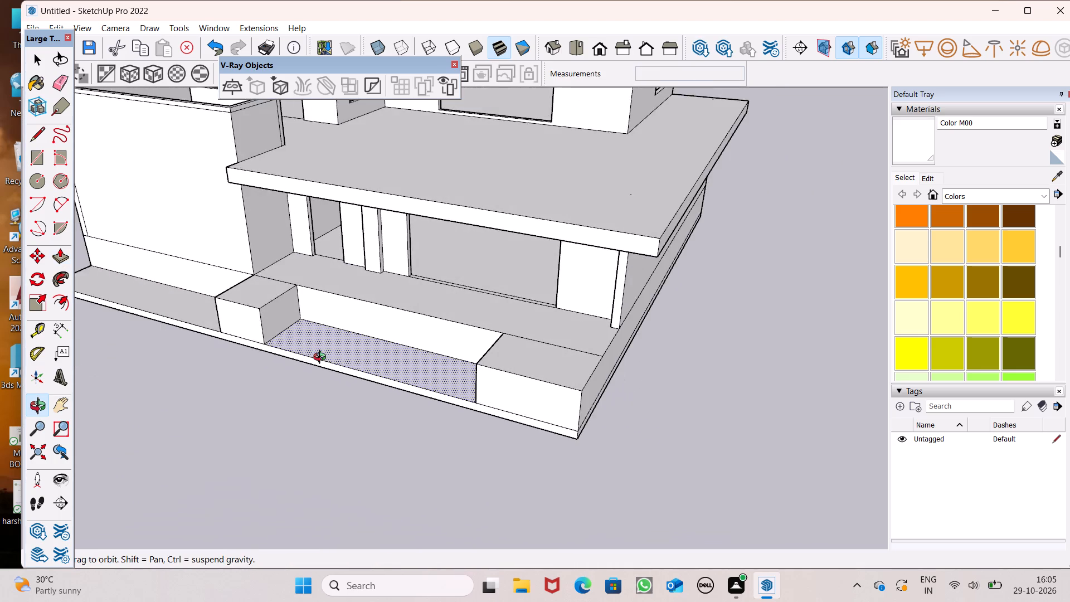
{"action": "middle_click_drag", "start_coordinate": [322, 358], "coordinate": [351, 332]}
{"action": "scroll", "coordinate": [508, 356], "scroll_direction": "down", "scroll_amount": 5}
{"action": "scroll", "coordinate": [472, 376], "scroll_direction": "up", "scroll_amount": 5}
{"action": "left_click_drag", "start_coordinate": [472, 376], "coordinate": [471, 385]}
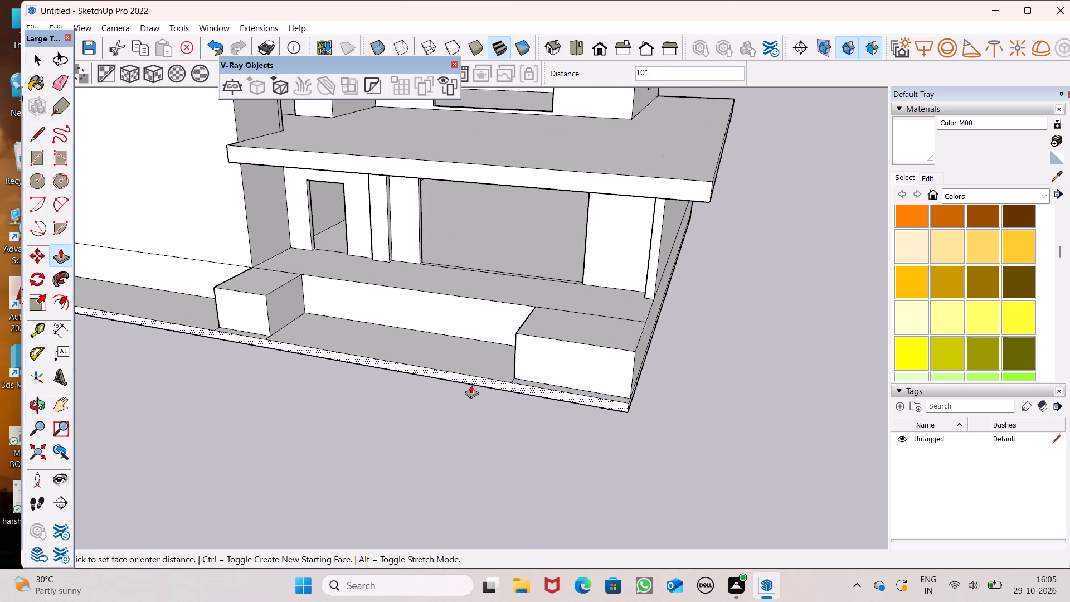
{"action": "left_click_drag", "start_coordinate": [471, 385], "coordinate": [403, 496]}
{"action": "scroll", "coordinate": [528, 351], "scroll_direction": "down", "scroll_amount": 3}
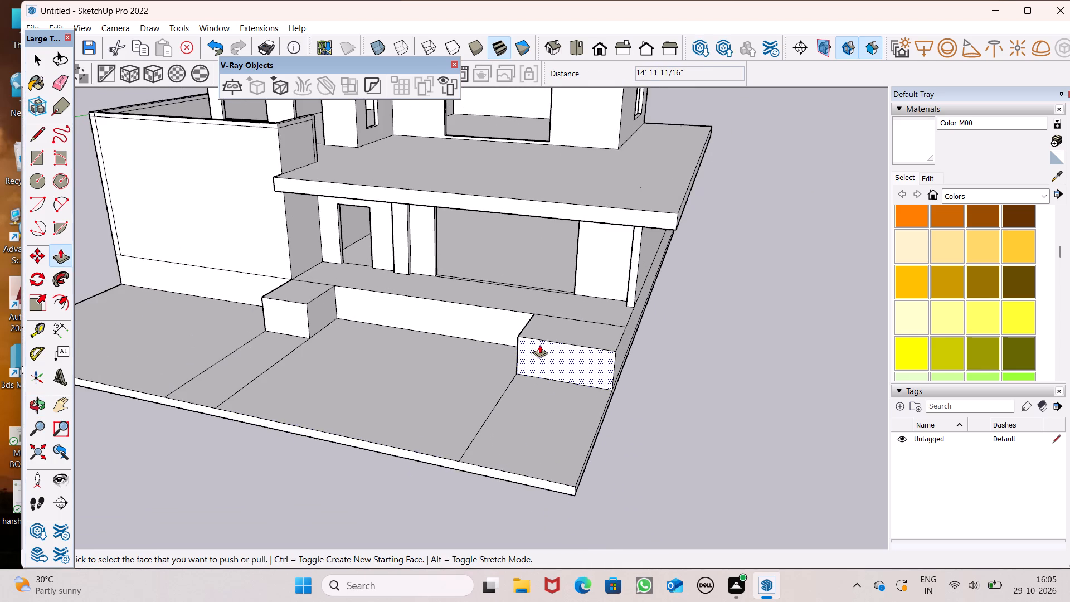
Push/Pull the front faces of both porch end blocks forward 3' 2 11/16".
{"action": "scroll", "coordinate": [553, 339], "scroll_direction": "down", "scroll_amount": 4}
{"action": "middle_click_drag", "start_coordinate": [529, 359], "coordinate": [508, 403]}
{"action": "left_click_drag", "start_coordinate": [375, 338], "coordinate": [356, 351]}
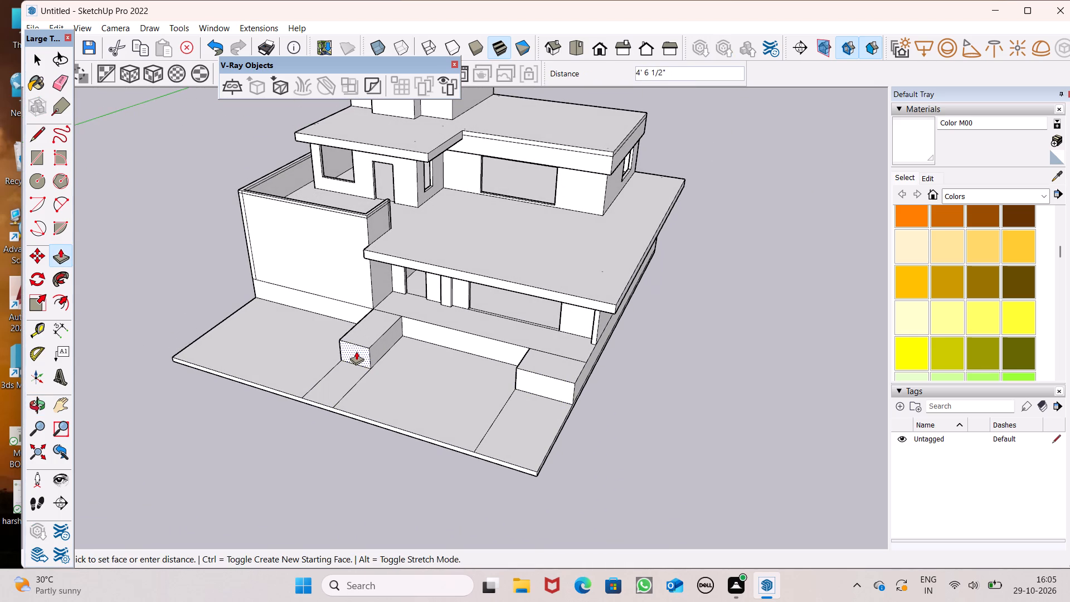
{"action": "left_click_drag", "start_coordinate": [356, 351], "coordinate": [356, 352]}
{"action": "left_click_drag", "start_coordinate": [356, 352], "coordinate": [362, 347]}
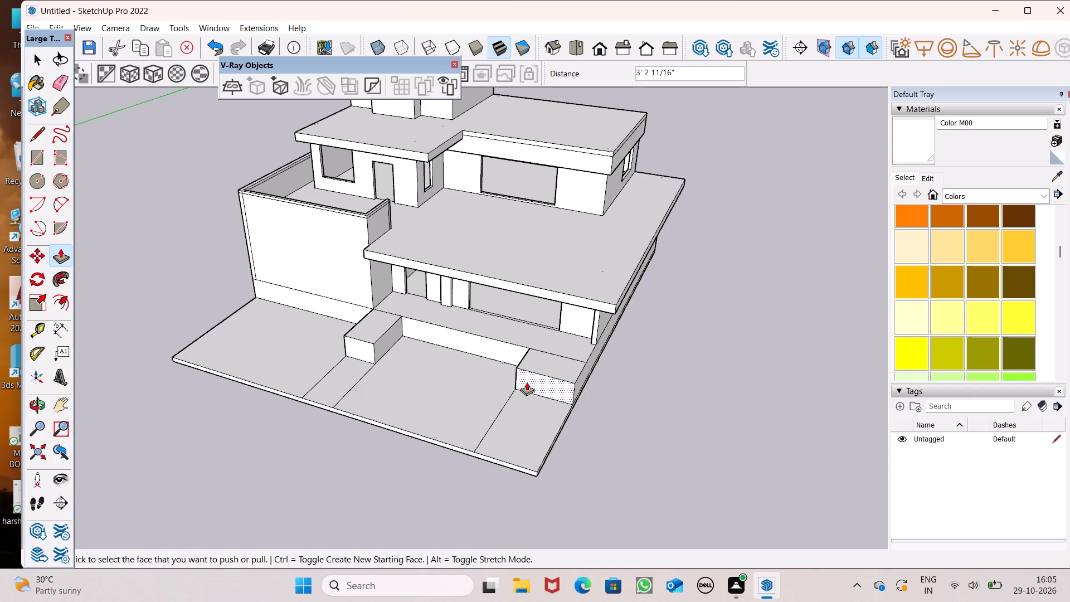
{"action": "left_click_drag", "start_coordinate": [528, 385], "coordinate": [376, 349]}
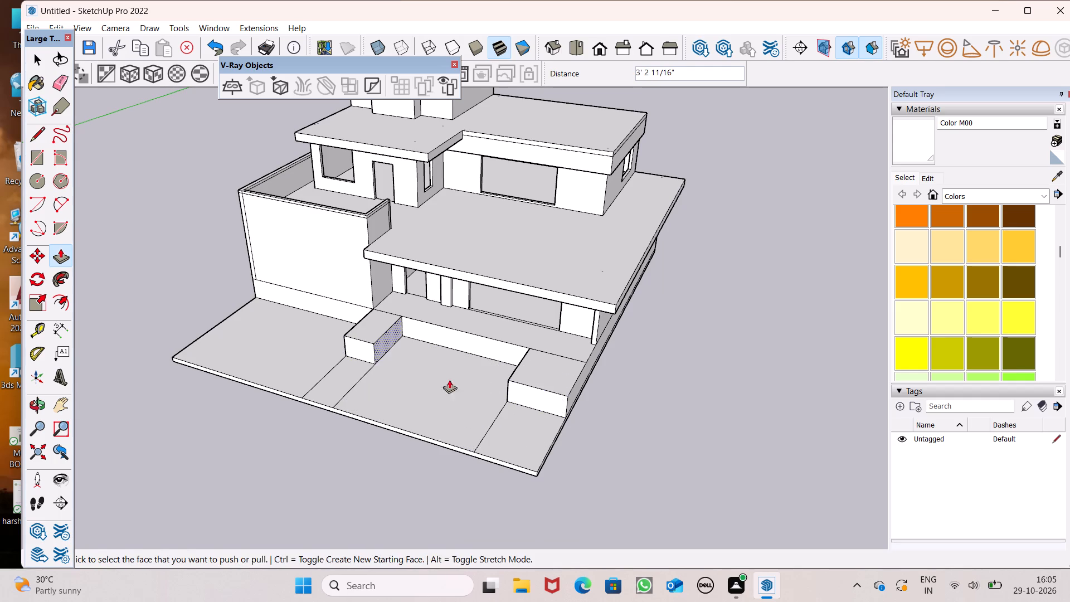
Examine the house front, its porch end blocks and the extended base from low and high angles.
{"action": "middle_click_drag", "start_coordinate": [473, 402], "coordinate": [494, 395]}
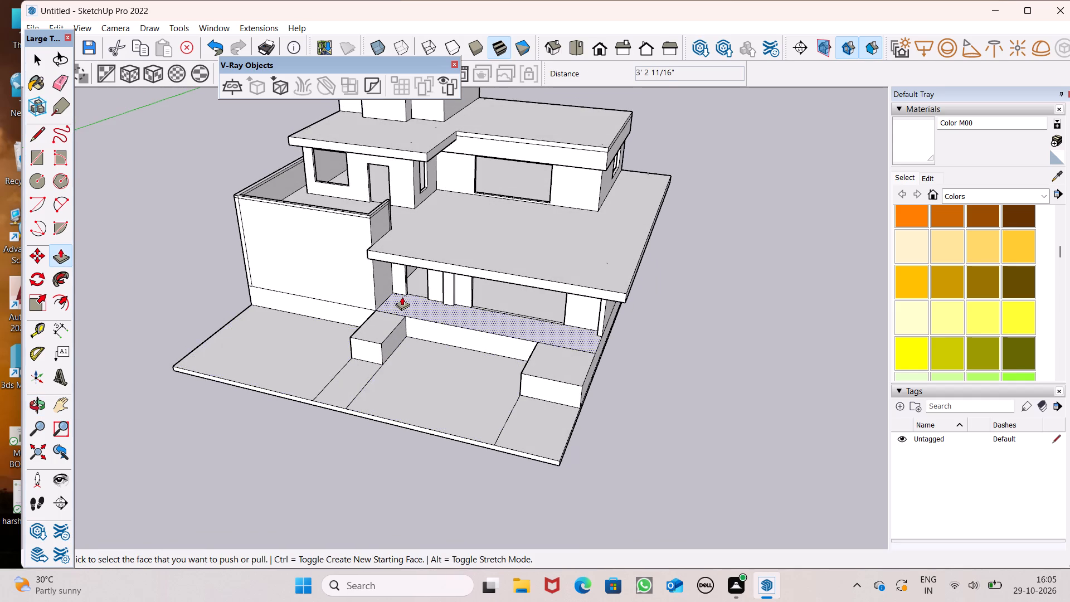
{"action": "scroll", "coordinate": [397, 300], "scroll_direction": "down", "scroll_amount": 3}
{"action": "middle_click_drag", "start_coordinate": [308, 342], "coordinate": [314, 333]}
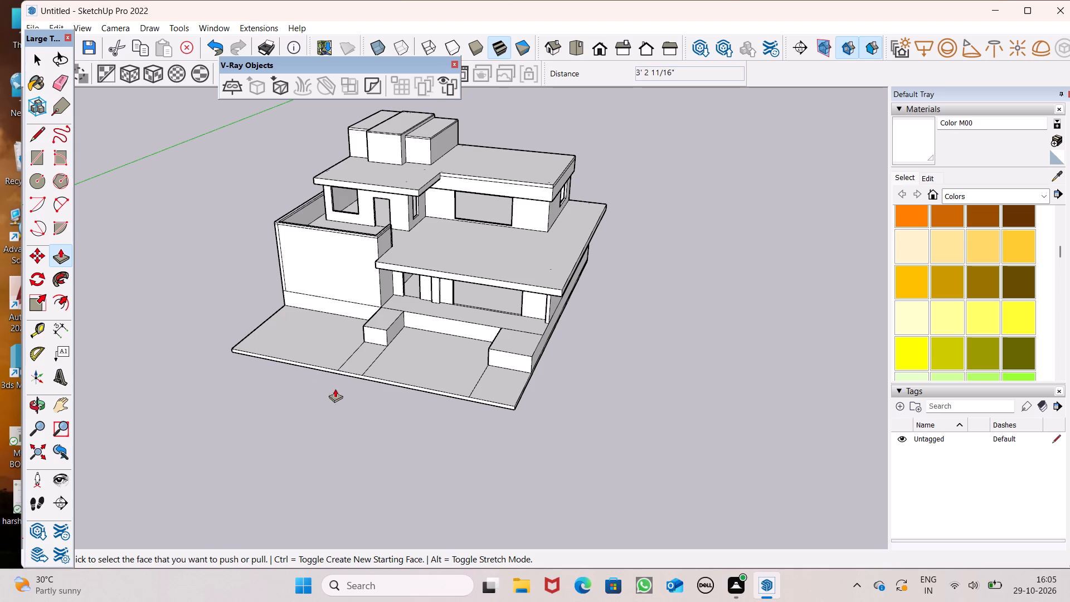
{"action": "scroll", "coordinate": [341, 390], "scroll_direction": "up", "scroll_amount": 1}
{"action": "middle_click_drag", "start_coordinate": [342, 390], "coordinate": [342, 299]}
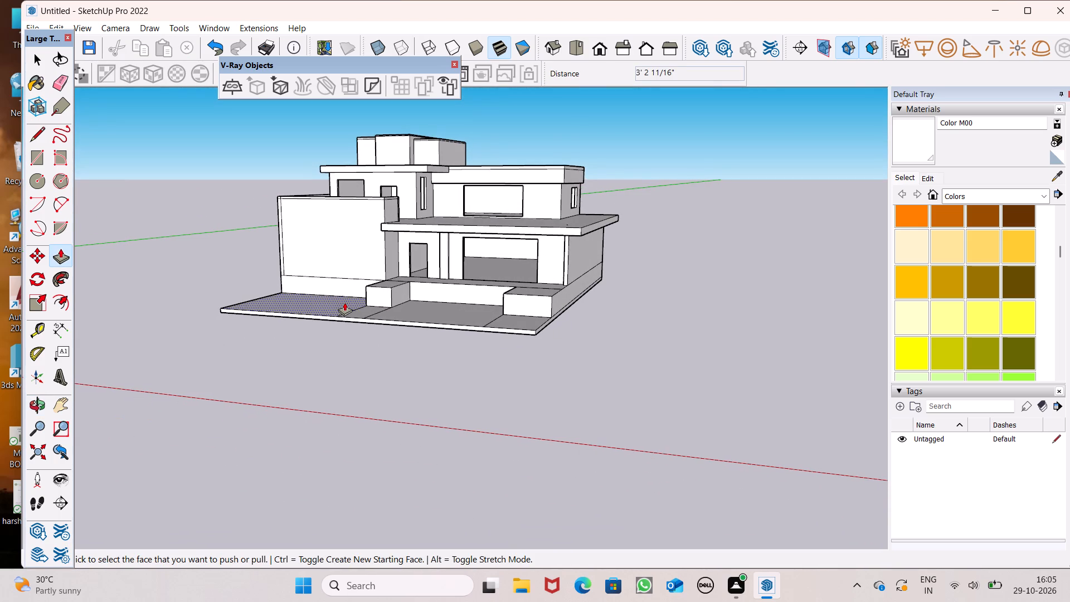
{"action": "middle_click_drag", "start_coordinate": [399, 319], "coordinate": [412, 236]}
{"action": "middle_click_drag", "start_coordinate": [420, 269], "coordinate": [434, 330]}
{"action": "scroll", "coordinate": [483, 429], "scroll_direction": "down", "scroll_amount": 1}
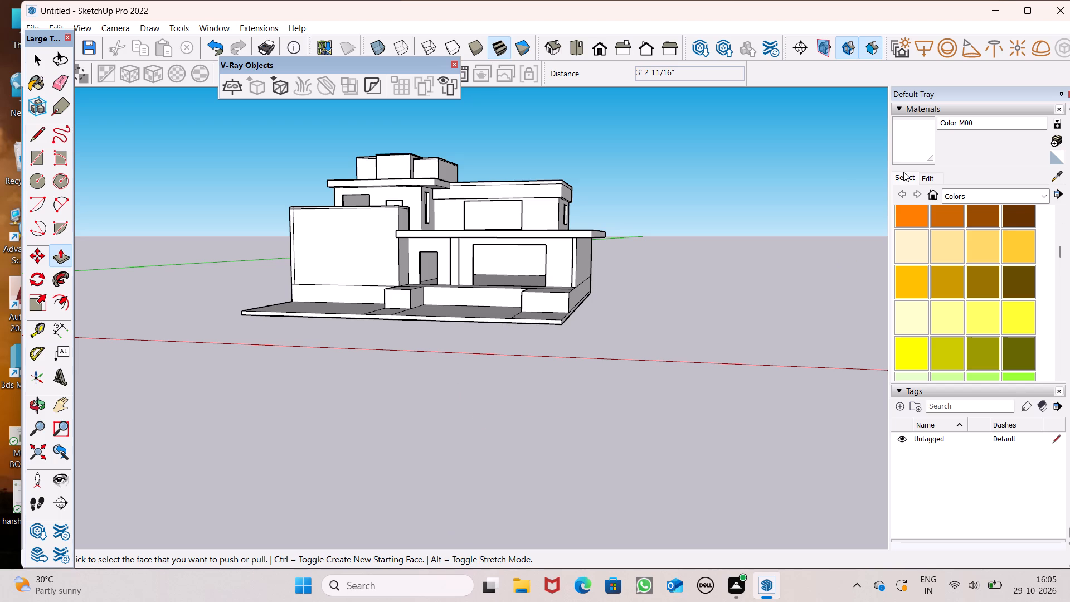
{"action": "scroll", "coordinate": [532, 253], "scroll_direction": "down", "scroll_amount": 4}
{"action": "middle_click_drag", "start_coordinate": [541, 289], "coordinate": [619, 332]}
{"action": "scroll", "coordinate": [619, 332], "scroll_direction": "up", "scroll_amount": 2}
{"action": "scroll", "coordinate": [113, 279], "scroll_direction": "down", "scroll_amount": 3}
{"action": "scroll", "coordinate": [455, 230], "scroll_direction": "up", "scroll_amount": 3}
{"action": "scroll", "coordinate": [518, 299], "scroll_direction": "up", "scroll_amount": 1}
{"action": "scroll", "coordinate": [463, 280], "scroll_direction": "down", "scroll_amount": 2}
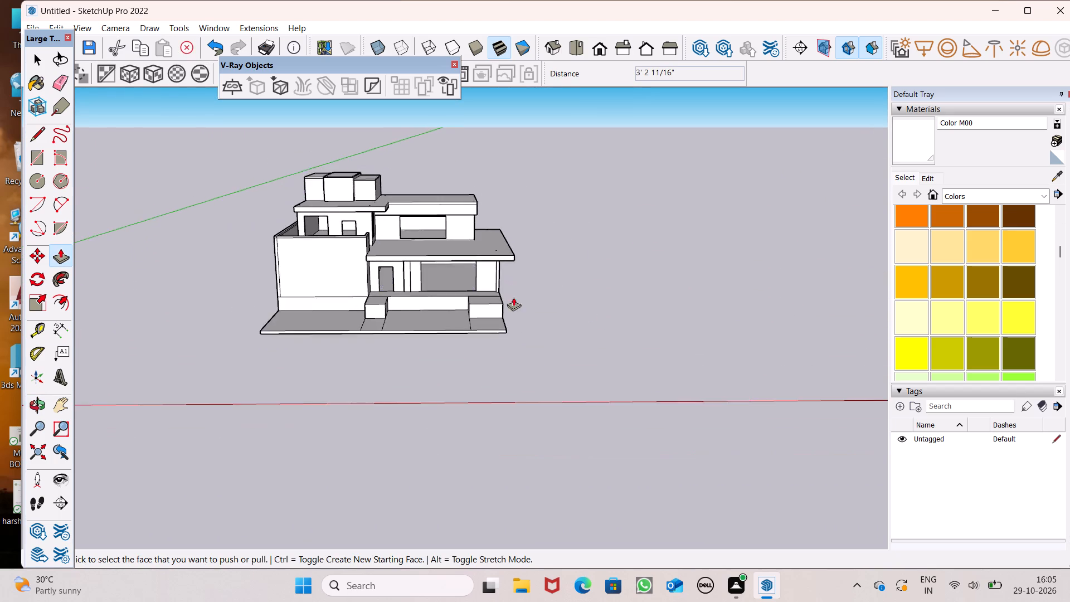
{"action": "middle_click_drag", "start_coordinate": [604, 312], "coordinate": [557, 455]}
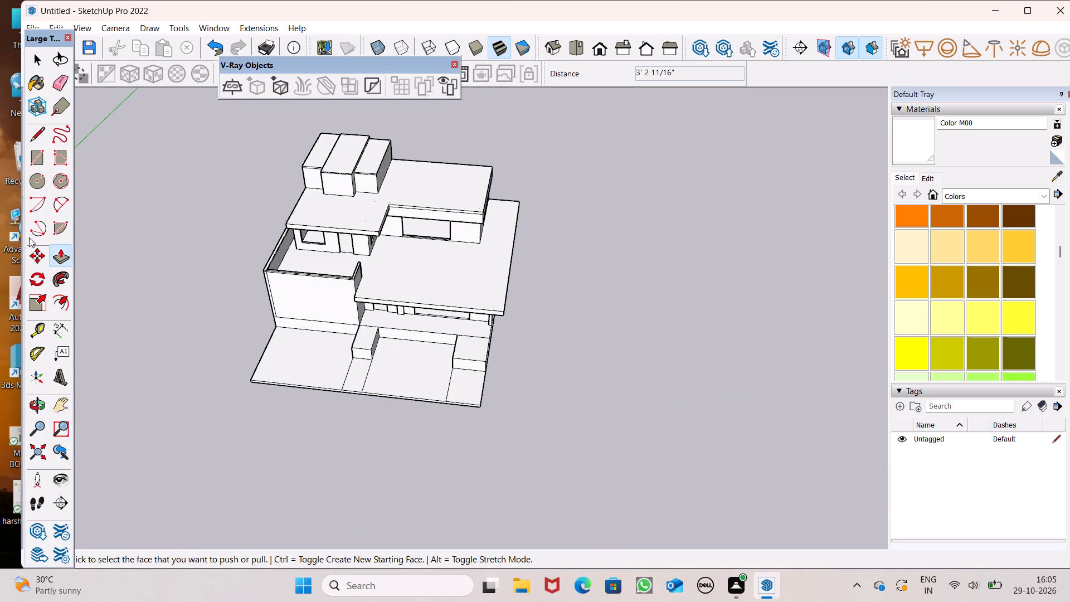
Draw a 7' by 1' rectangle on the ground beside the front corner of the extended base.
{"action": "left_click", "coordinate": [42, 165]}
{"action": "scroll", "coordinate": [410, 224], "scroll_direction": "down", "scroll_amount": 3}
{"action": "middle_click_drag", "start_coordinate": [560, 347], "coordinate": [551, 264]}
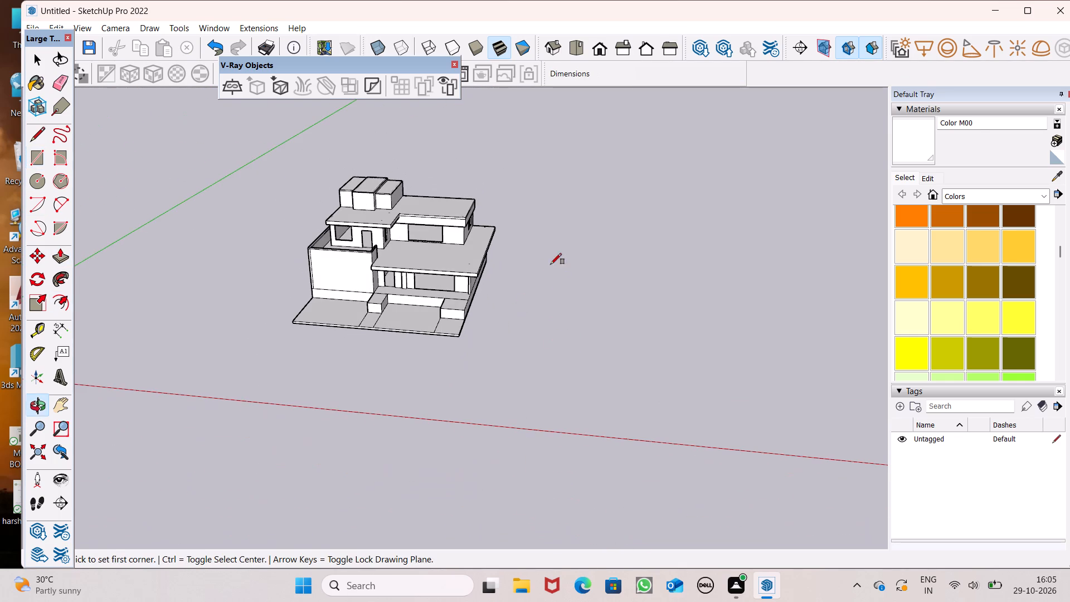
{"action": "scroll", "coordinate": [549, 356], "scroll_direction": "up", "scroll_amount": 1}
{"action": "middle_click_drag", "start_coordinate": [549, 356], "coordinate": [556, 324]}
{"action": "scroll", "coordinate": [470, 329], "scroll_direction": "up", "scroll_amount": 7}
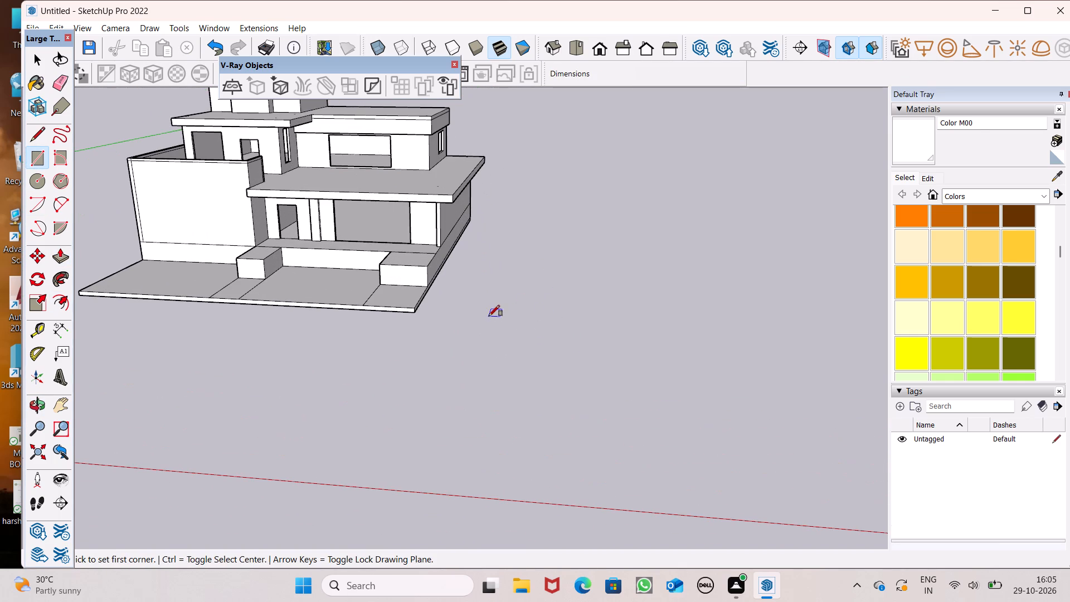
{"action": "left_click", "coordinate": [489, 316]}
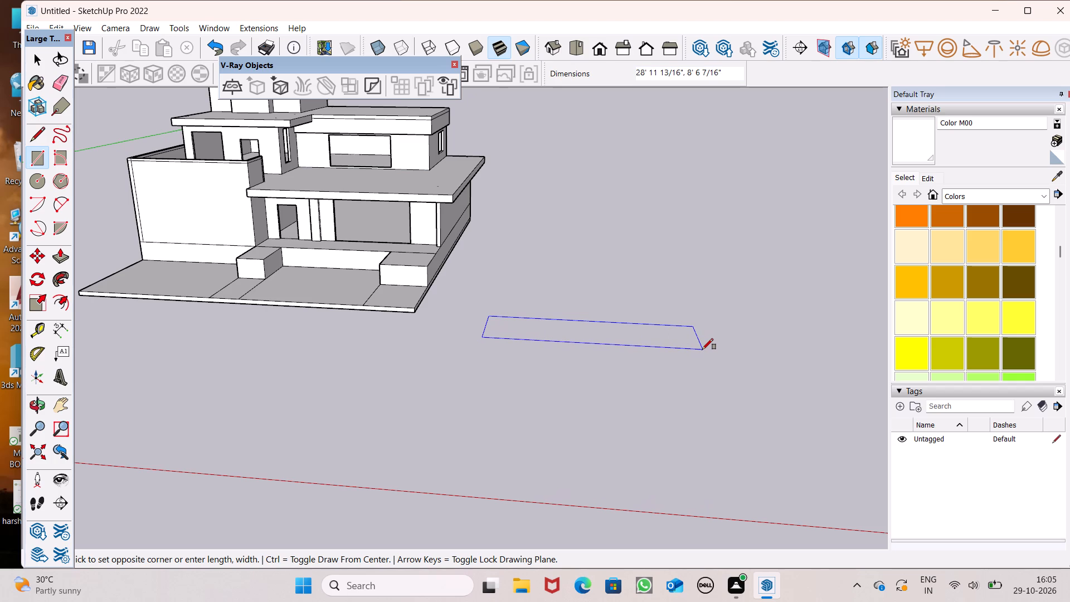
{"action": "type", "text": "7',"}
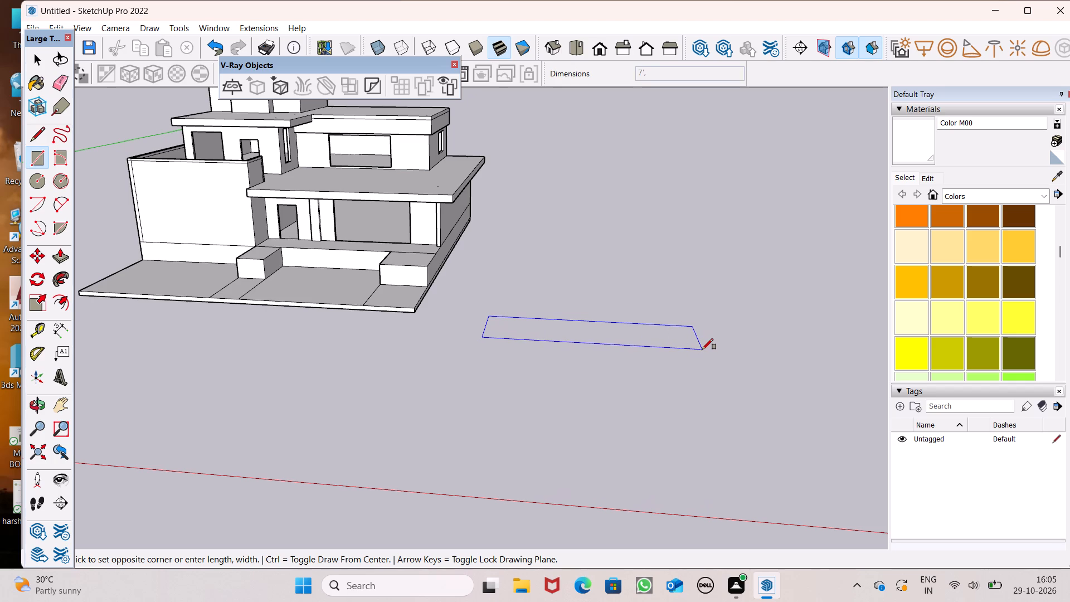
{"action": "type", "text": "1'"}
{"action": "key", "text": "Return"}
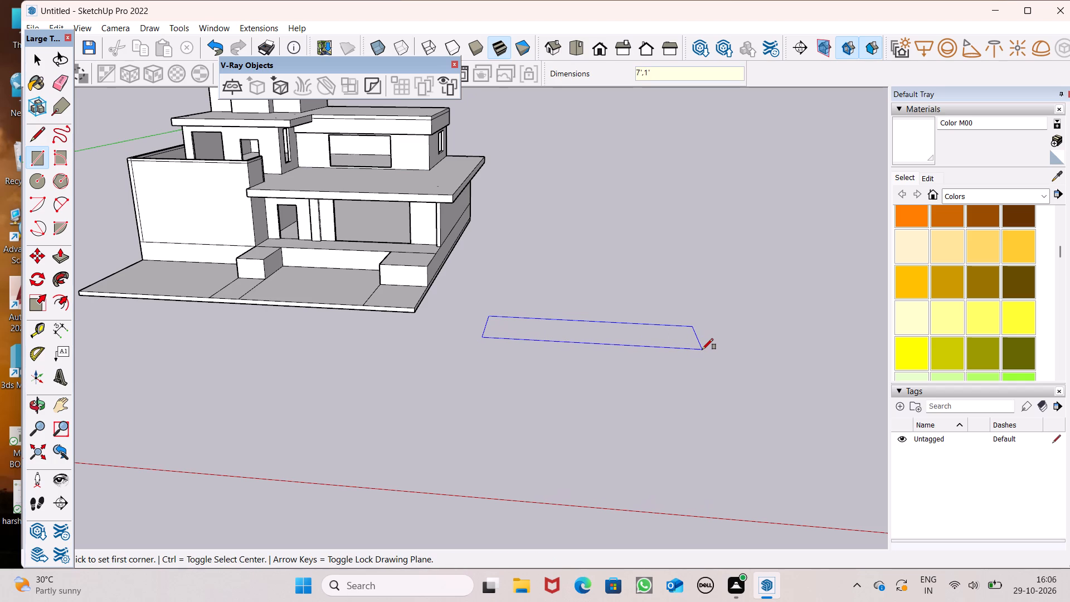
{"action": "key", "text": "space"}
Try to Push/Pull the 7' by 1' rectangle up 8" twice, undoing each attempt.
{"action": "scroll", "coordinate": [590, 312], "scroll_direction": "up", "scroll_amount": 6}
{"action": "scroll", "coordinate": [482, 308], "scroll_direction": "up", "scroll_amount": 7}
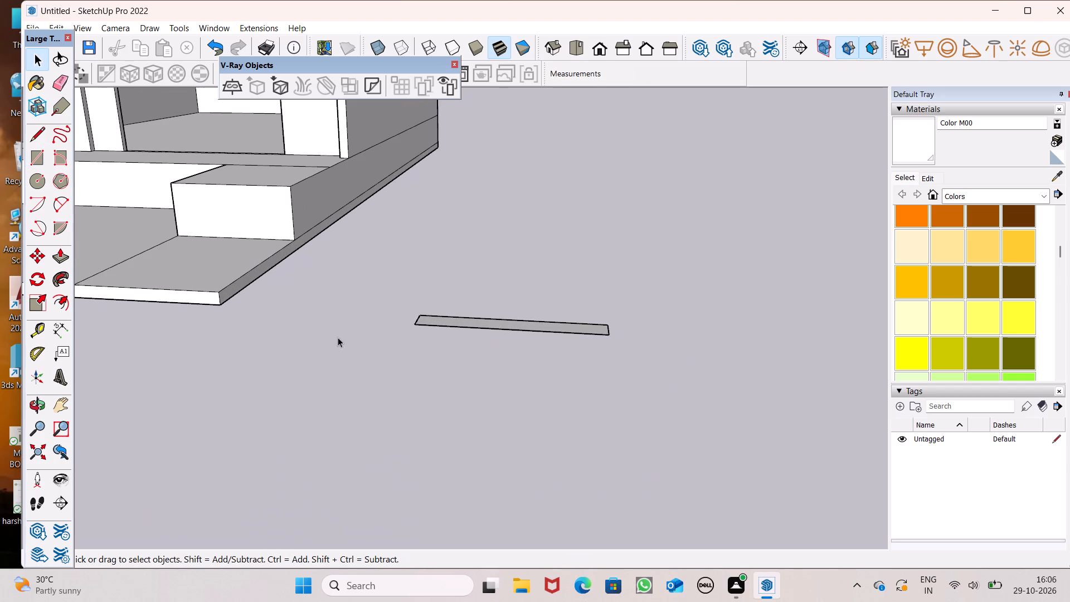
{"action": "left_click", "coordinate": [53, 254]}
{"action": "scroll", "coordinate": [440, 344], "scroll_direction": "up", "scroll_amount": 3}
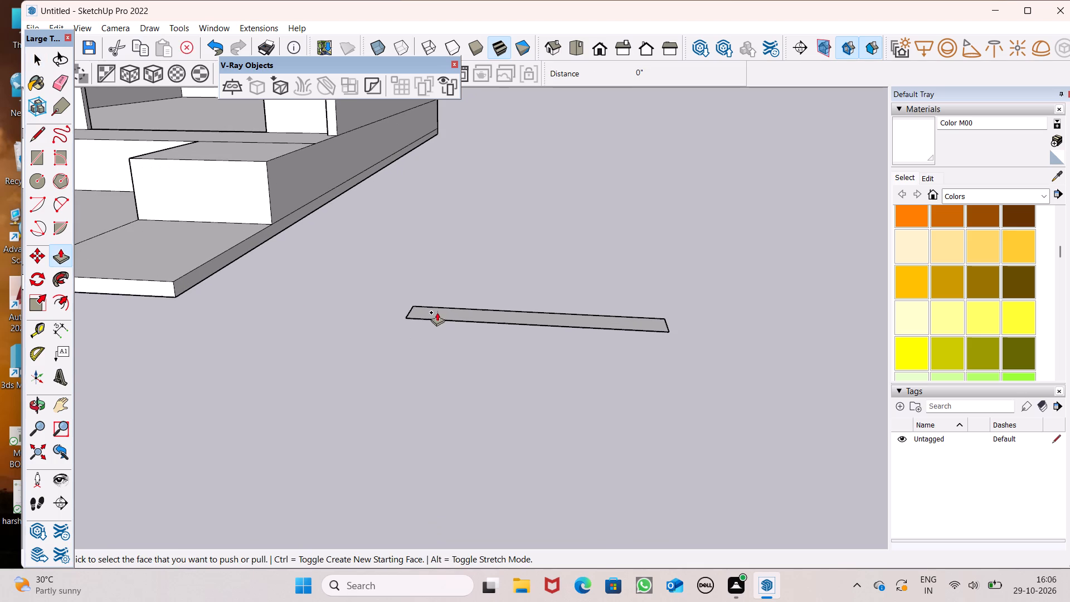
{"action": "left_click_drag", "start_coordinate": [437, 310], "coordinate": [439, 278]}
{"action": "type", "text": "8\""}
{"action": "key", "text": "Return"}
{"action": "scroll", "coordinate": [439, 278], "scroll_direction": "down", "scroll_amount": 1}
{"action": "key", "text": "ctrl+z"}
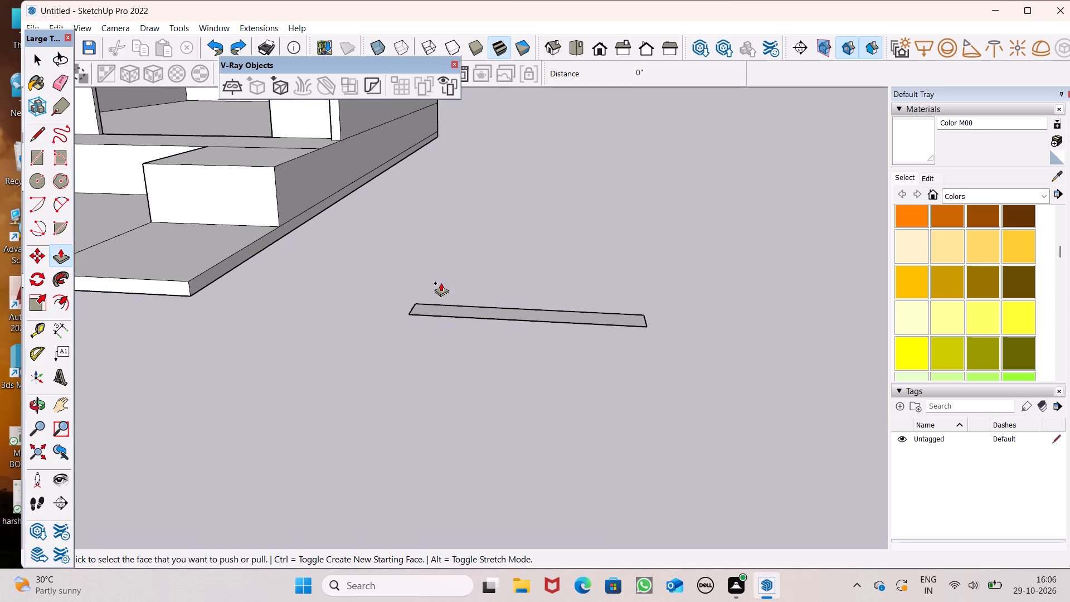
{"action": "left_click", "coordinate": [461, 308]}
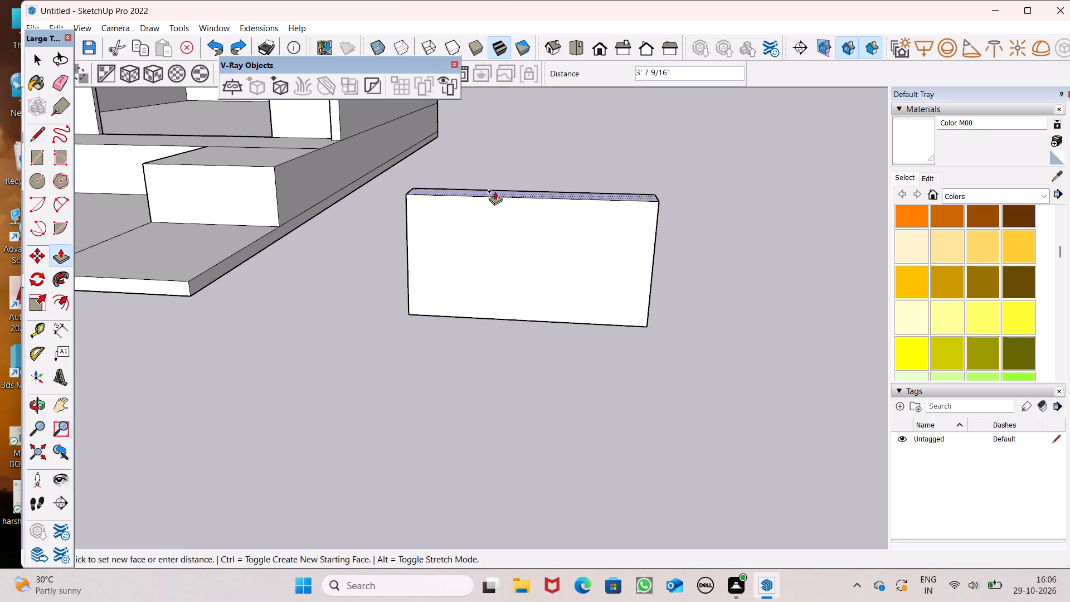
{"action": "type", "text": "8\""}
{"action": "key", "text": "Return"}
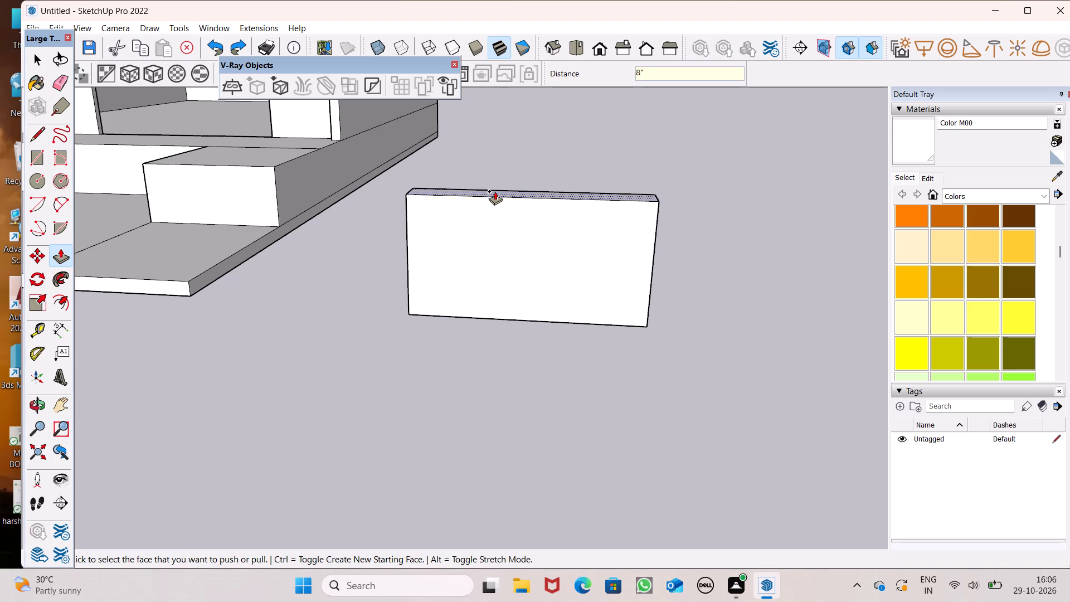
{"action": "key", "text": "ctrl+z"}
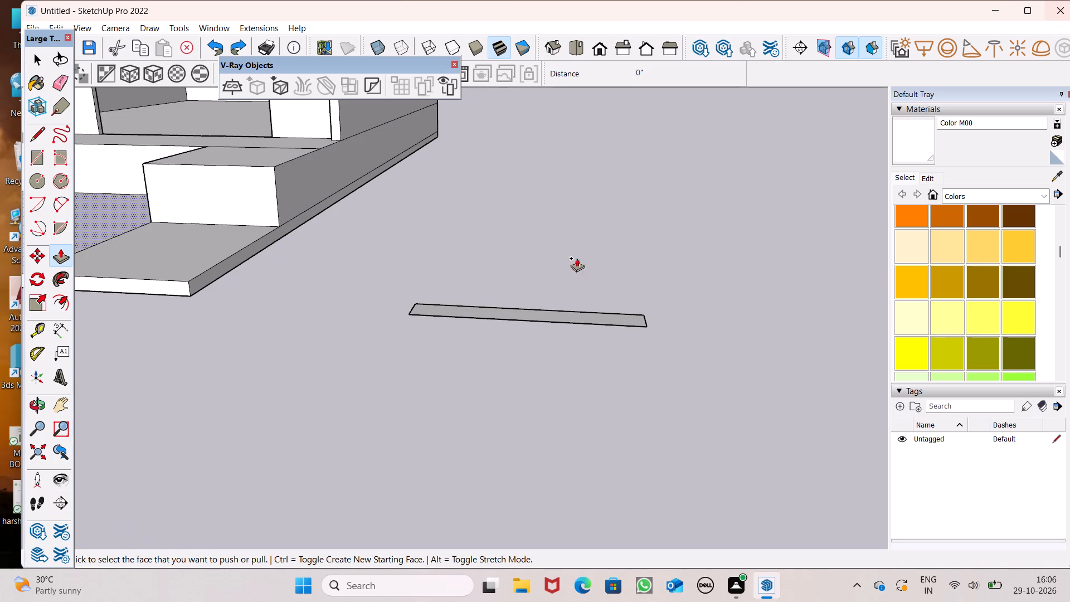
Push/Pull the 7' by 1' rectangle up 8" into a solid bar.
{"action": "left_click", "coordinate": [485, 313]}
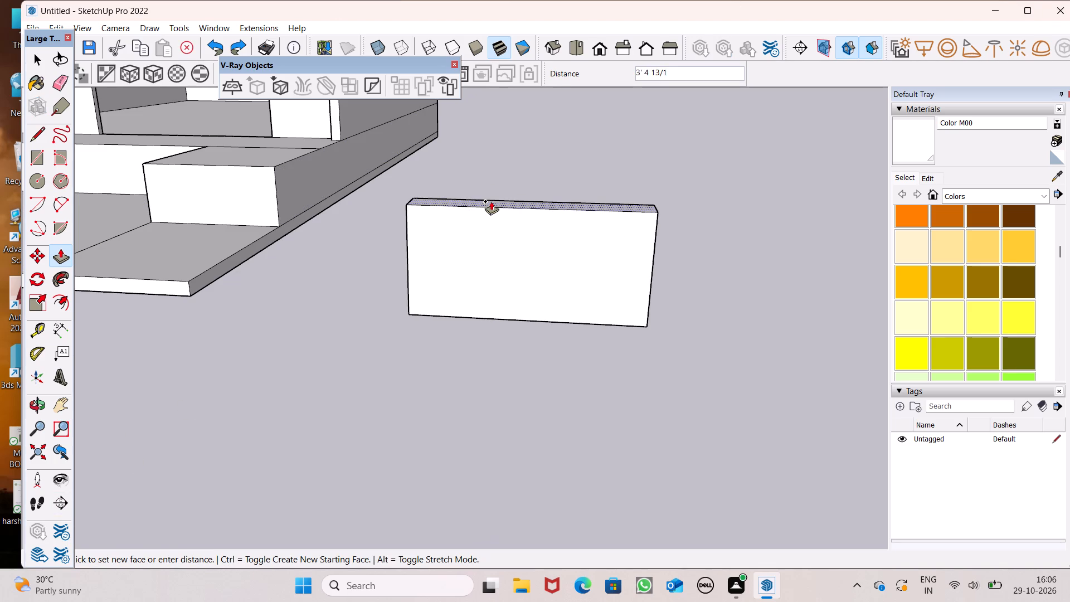
{"action": "type", "text": "8\""}
{"action": "key", "text": "Return"}
{"action": "scroll", "coordinate": [485, 199], "scroll_direction": "down", "scroll_amount": 4}
{"action": "key", "text": "space"}
Push/Pull the bar's end face outward about 3' to lengthen the bar.
{"action": "middle_click_drag", "start_coordinate": [541, 261], "coordinate": [387, 297]}
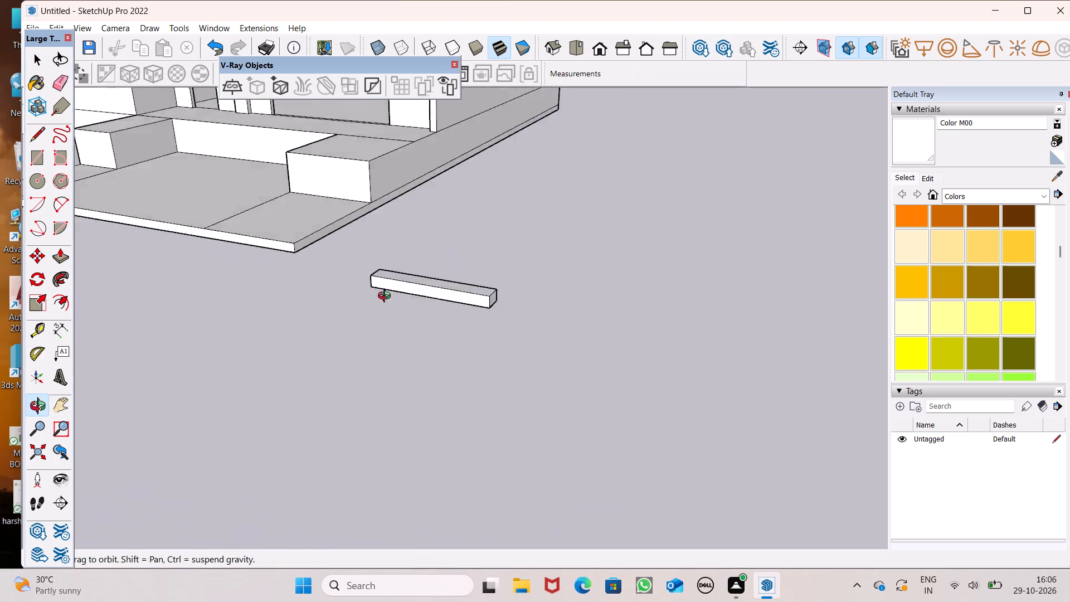
{"action": "middle_click_drag", "start_coordinate": [387, 297], "coordinate": [285, 281]}
{"action": "scroll", "coordinate": [308, 267], "scroll_direction": "down", "scroll_amount": 1}
{"action": "left_click", "coordinate": [67, 253]}
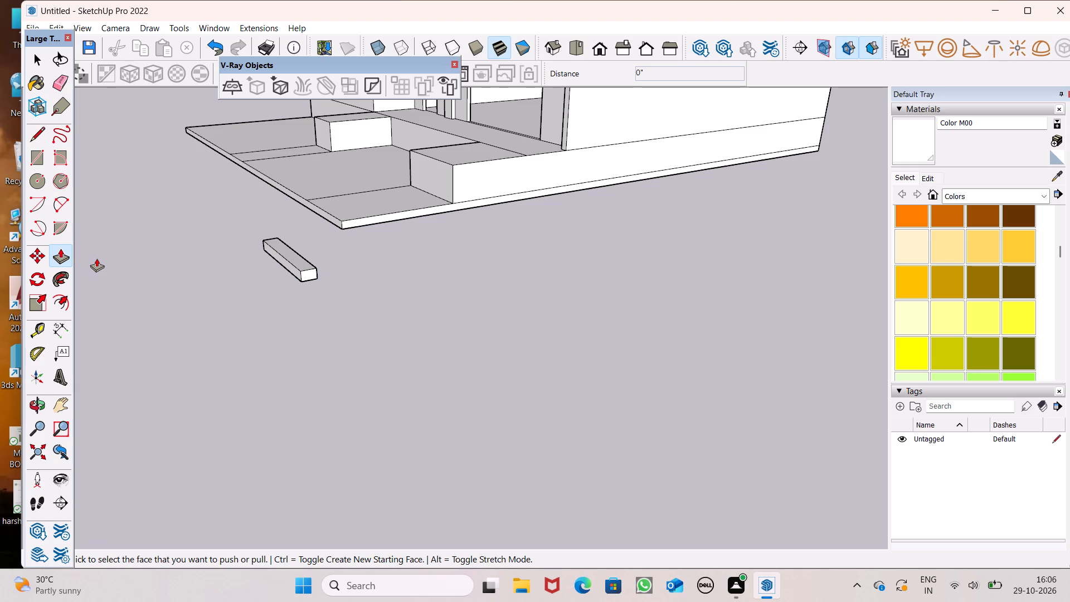
{"action": "scroll", "coordinate": [577, 265], "scroll_direction": "down", "scroll_amount": 1}
{"action": "middle_click_drag", "start_coordinate": [325, 318], "coordinate": [330, 323]}
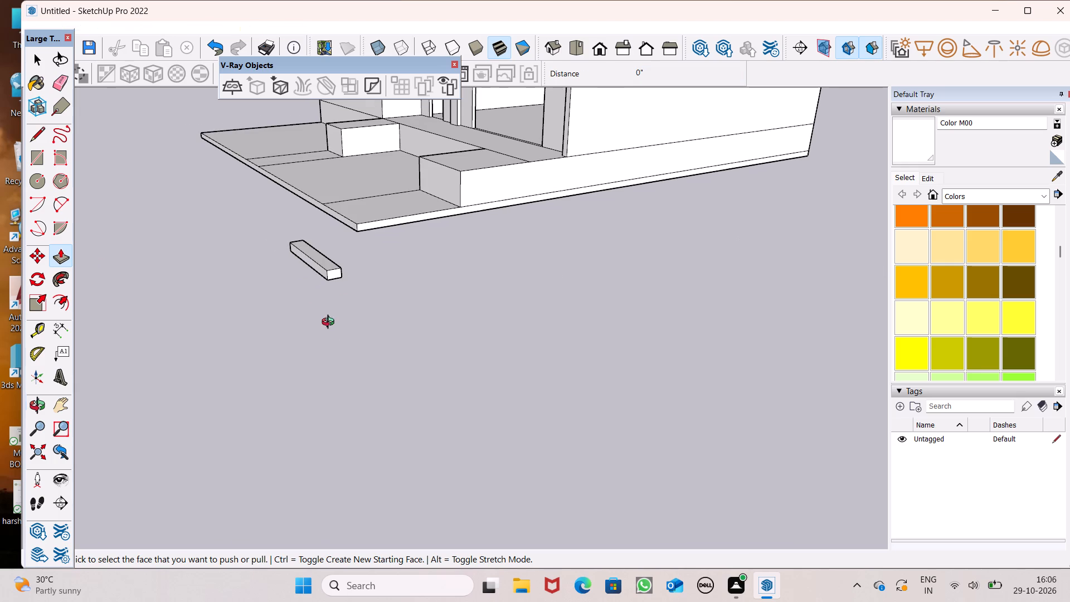
{"action": "middle_click_drag", "start_coordinate": [330, 323], "coordinate": [348, 335]}
{"action": "scroll", "coordinate": [407, 333], "scroll_direction": "up", "scroll_amount": 9}
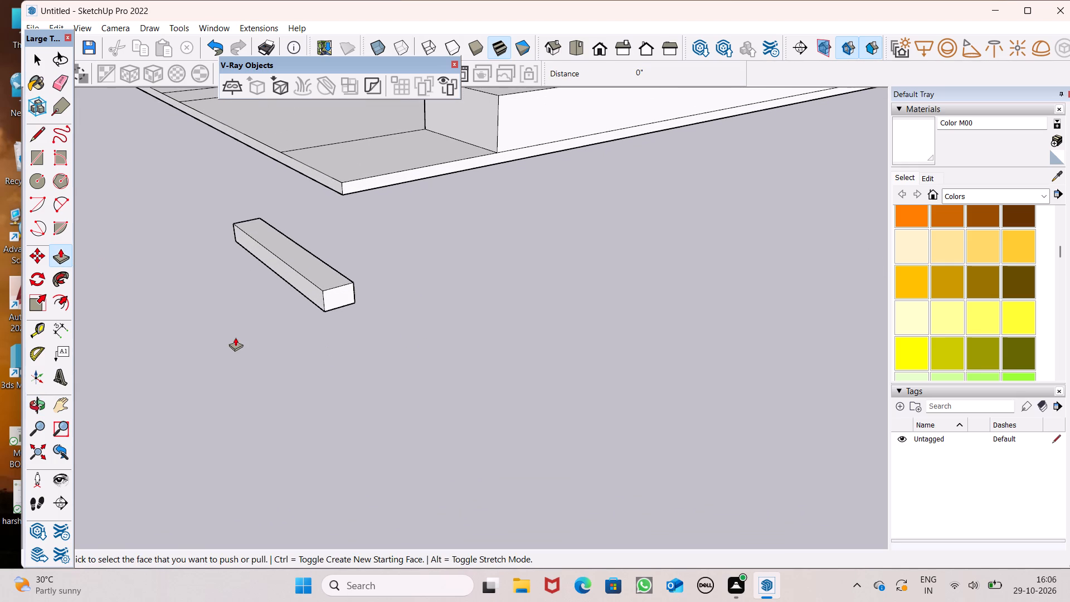
{"action": "scroll", "coordinate": [235, 337], "scroll_direction": "up", "scroll_amount": 4}
{"action": "left_click_drag", "start_coordinate": [376, 262], "coordinate": [450, 357]}
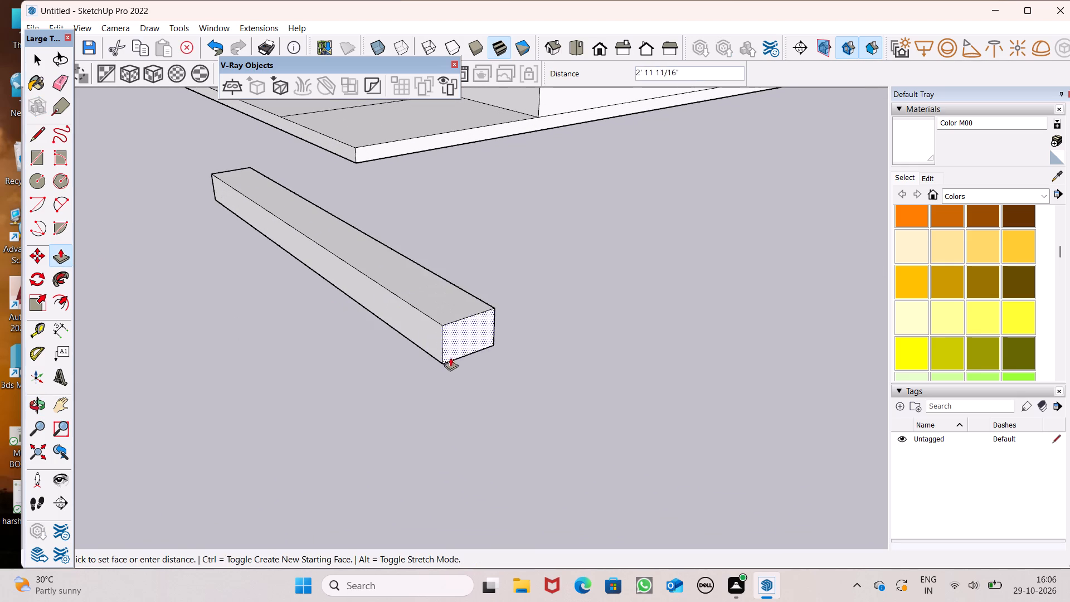
{"action": "left_click_drag", "start_coordinate": [450, 357], "coordinate": [451, 358]}
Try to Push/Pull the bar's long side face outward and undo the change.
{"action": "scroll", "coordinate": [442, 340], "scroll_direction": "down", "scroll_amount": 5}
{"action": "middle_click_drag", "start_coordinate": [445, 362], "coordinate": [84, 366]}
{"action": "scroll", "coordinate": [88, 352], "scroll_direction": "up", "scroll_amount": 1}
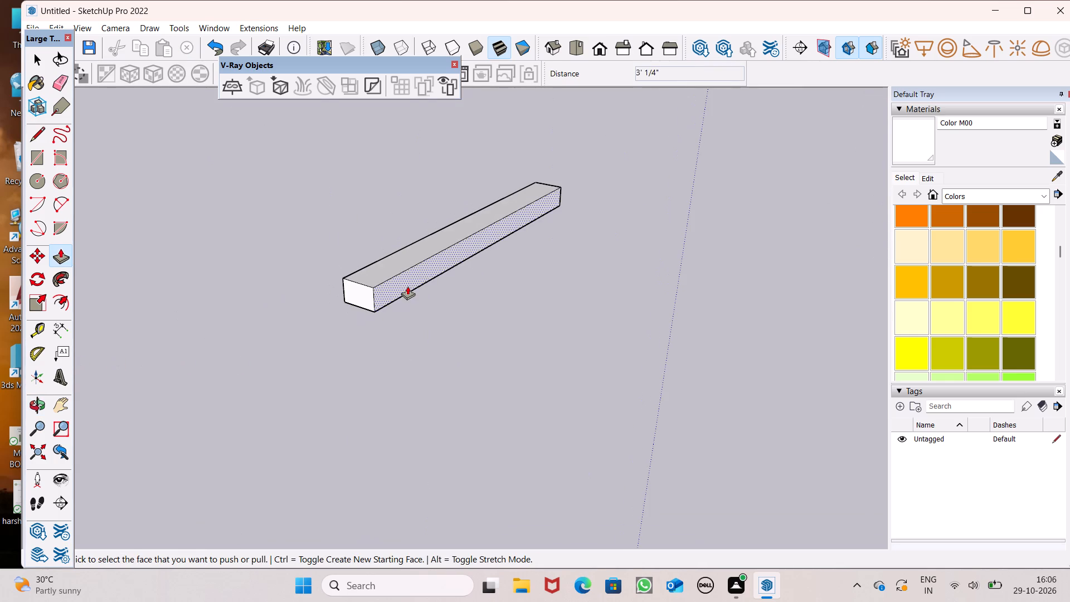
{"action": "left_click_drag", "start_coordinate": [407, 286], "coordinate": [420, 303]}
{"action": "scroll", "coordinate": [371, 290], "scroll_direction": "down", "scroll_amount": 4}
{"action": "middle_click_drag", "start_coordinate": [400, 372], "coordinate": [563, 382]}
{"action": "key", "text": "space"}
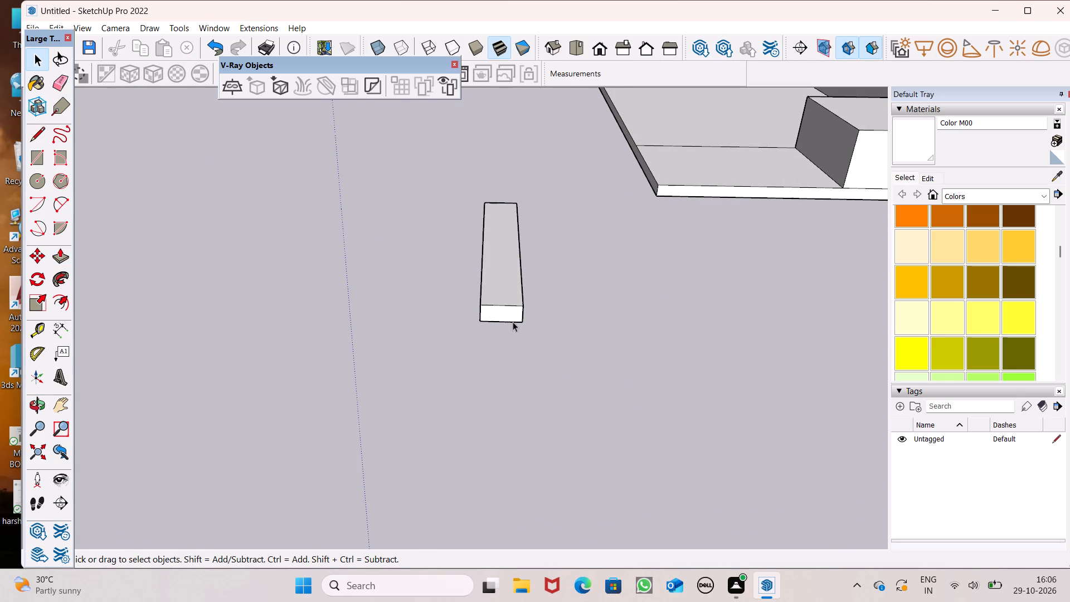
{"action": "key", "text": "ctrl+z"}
Push/Pull the bar's long side face outward slightly to widen the bar.
{"action": "middle_click_drag", "start_coordinate": [550, 326], "coordinate": [464, 346]}
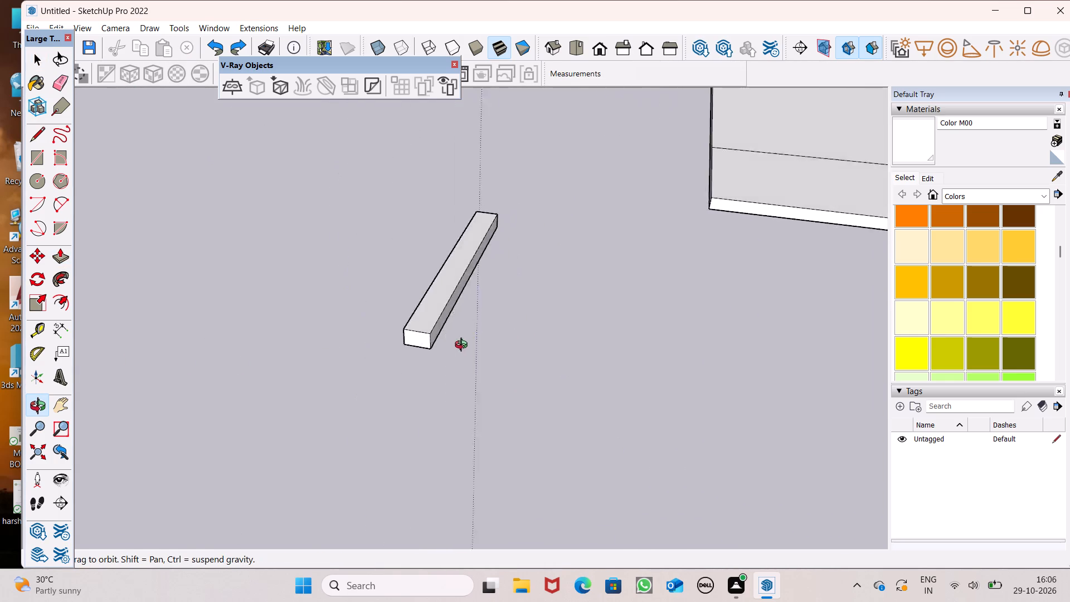
{"action": "middle_click_drag", "start_coordinate": [464, 346], "coordinate": [390, 349]}
{"action": "middle_click_drag", "start_coordinate": [390, 343], "coordinate": [485, 356]}
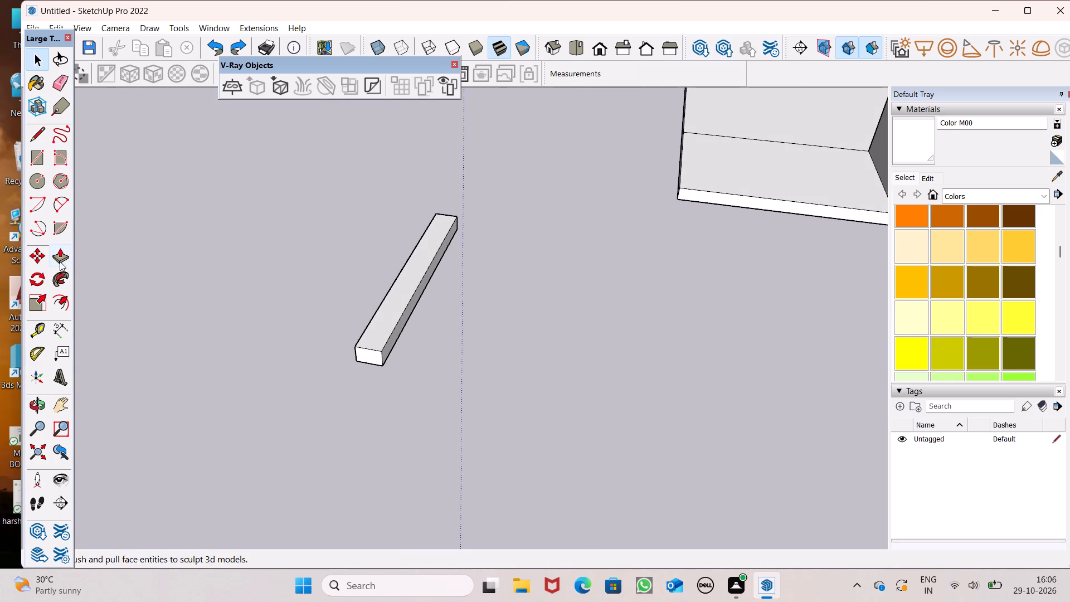
{"action": "left_click_drag", "start_coordinate": [66, 263], "coordinate": [74, 261]}
{"action": "scroll", "coordinate": [445, 321], "scroll_direction": "up", "scroll_amount": 2}
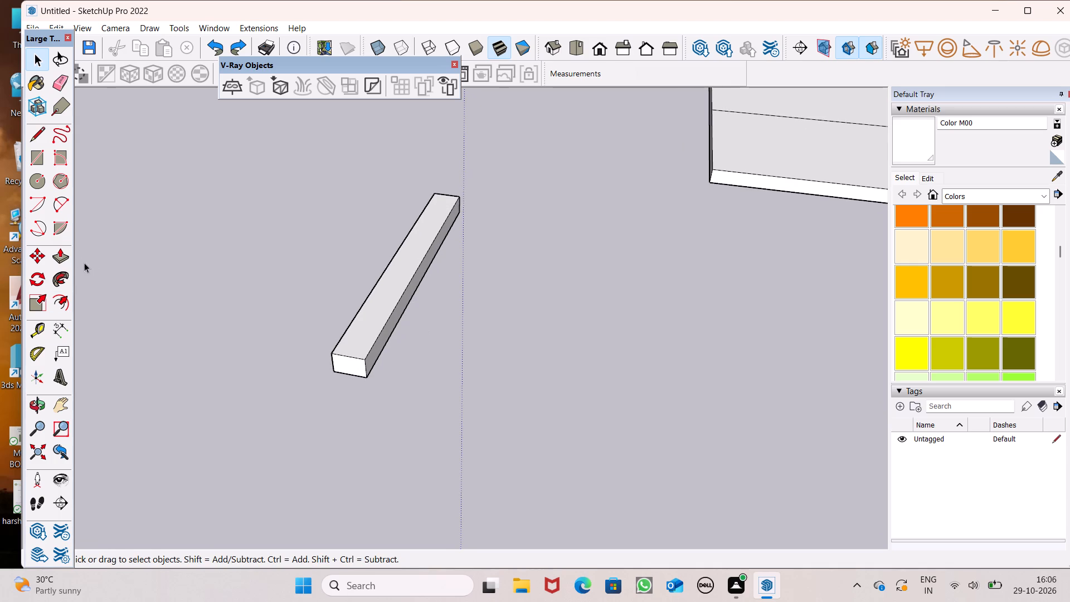
{"action": "left_click", "coordinate": [56, 244]}
{"action": "left_click_drag", "start_coordinate": [370, 357], "coordinate": [378, 363]}
{"action": "key", "text": "space"}
Select all the bar's connected geometry and make it a group.
{"action": "triple_click", "coordinate": [372, 328]}
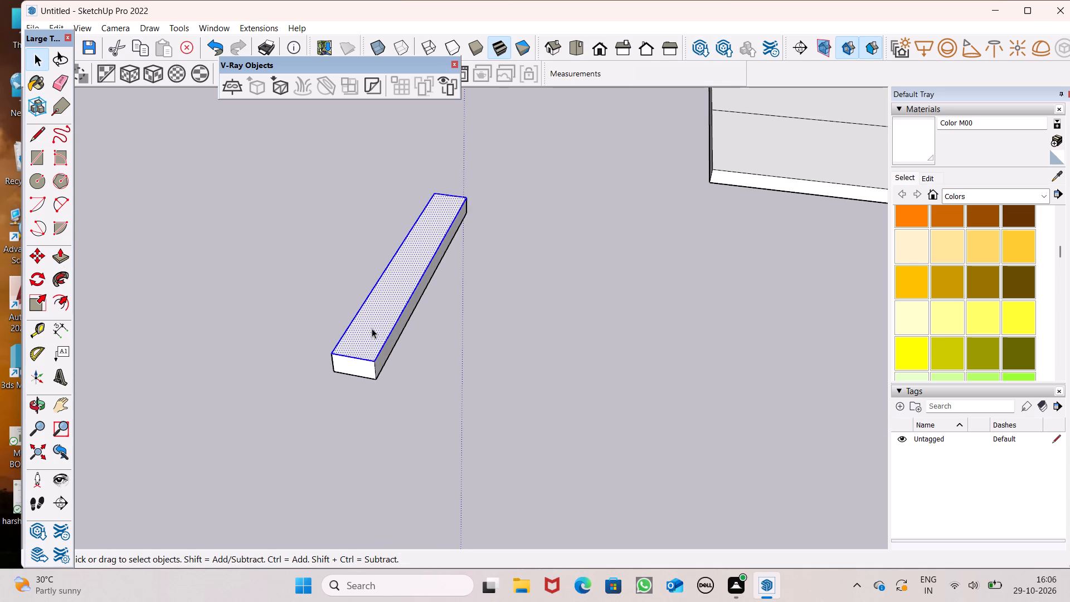
{"action": "left_click", "coordinate": [370, 327]}
{"action": "right_click", "coordinate": [370, 325]}
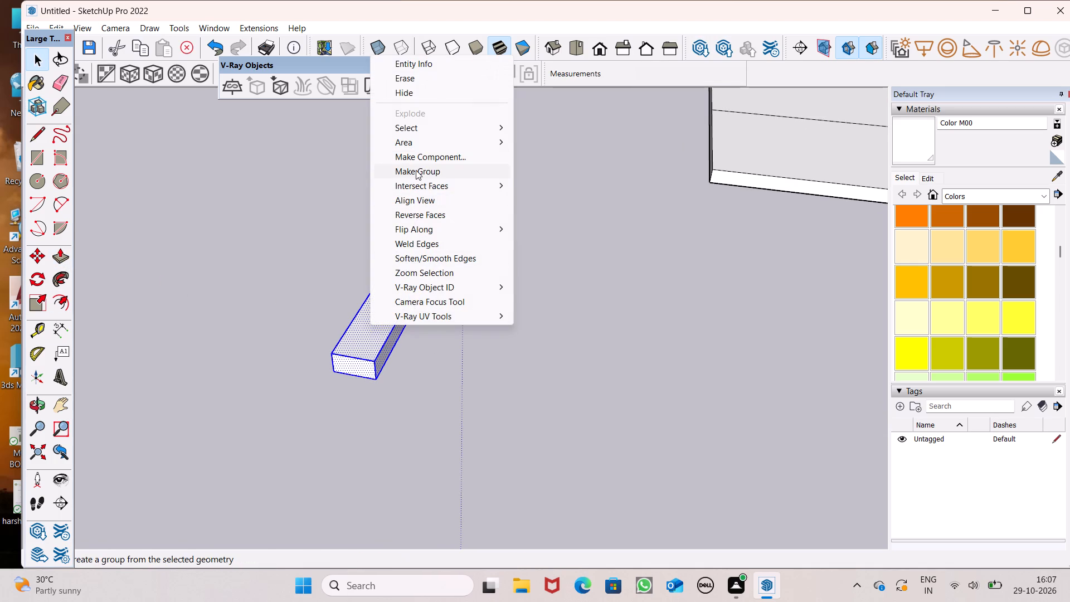
{"action": "left_click", "coordinate": [416, 170]}
Copy the grouped bar corner to corner four times, each about 1' 5 5/16" up and back, forming a five-step flight.
{"action": "scroll", "coordinate": [246, 163], "scroll_direction": "down", "scroll_amount": 7}
{"action": "middle_click_drag", "start_coordinate": [238, 245], "coordinate": [473, 227]}
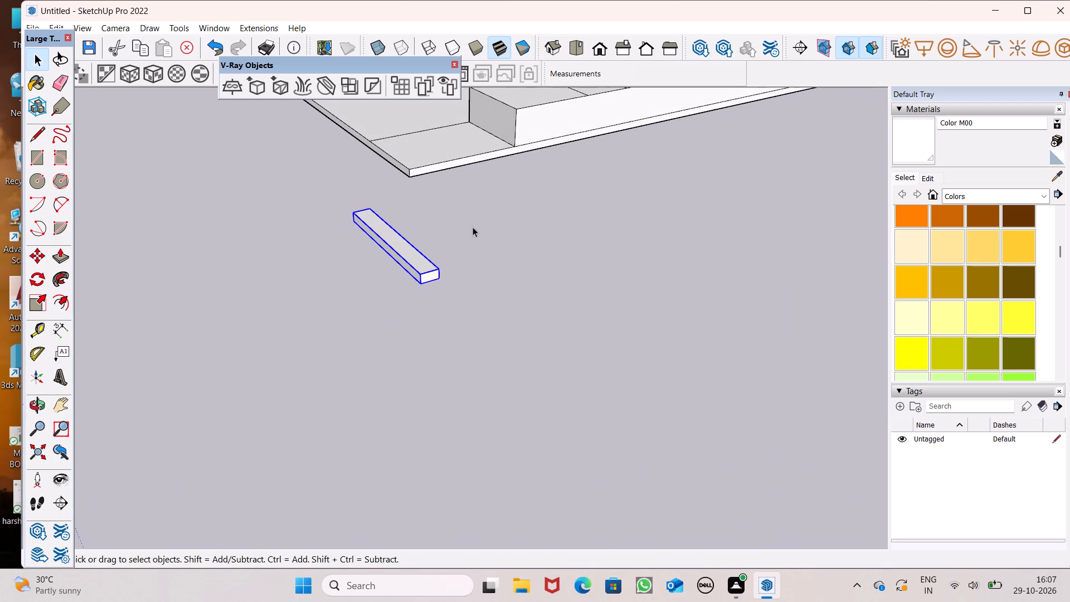
{"action": "middle_click_drag", "start_coordinate": [478, 231], "coordinate": [613, 178]}
{"action": "key", "text": "m"}
{"action": "key", "text": "Return"}
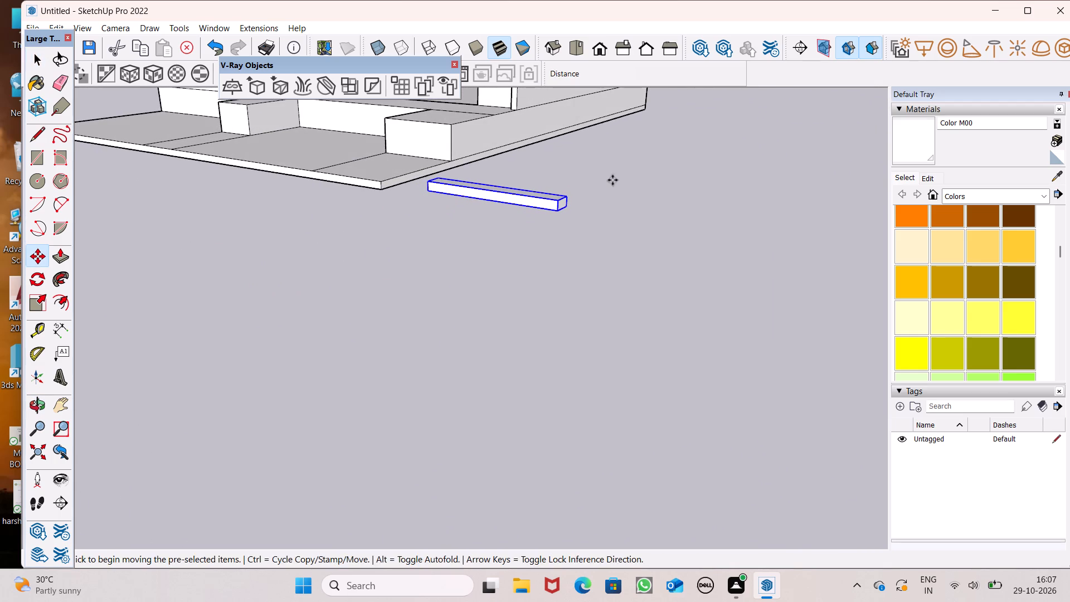
{"action": "middle_click_drag", "start_coordinate": [636, 242], "coordinate": [583, 276]}
{"action": "scroll", "coordinate": [434, 288], "scroll_direction": "up", "scroll_amount": 2}
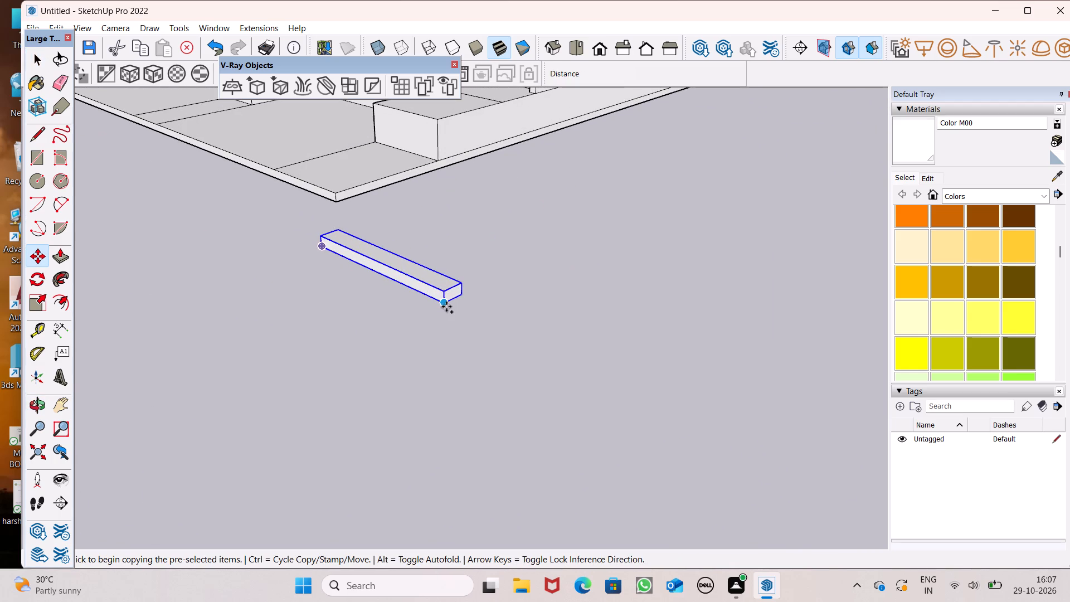
{"action": "left_click_drag", "start_coordinate": [446, 307], "coordinate": [461, 282]}
{"action": "left_click_drag", "start_coordinate": [461, 282], "coordinate": [484, 247], "text": "ctrl"}
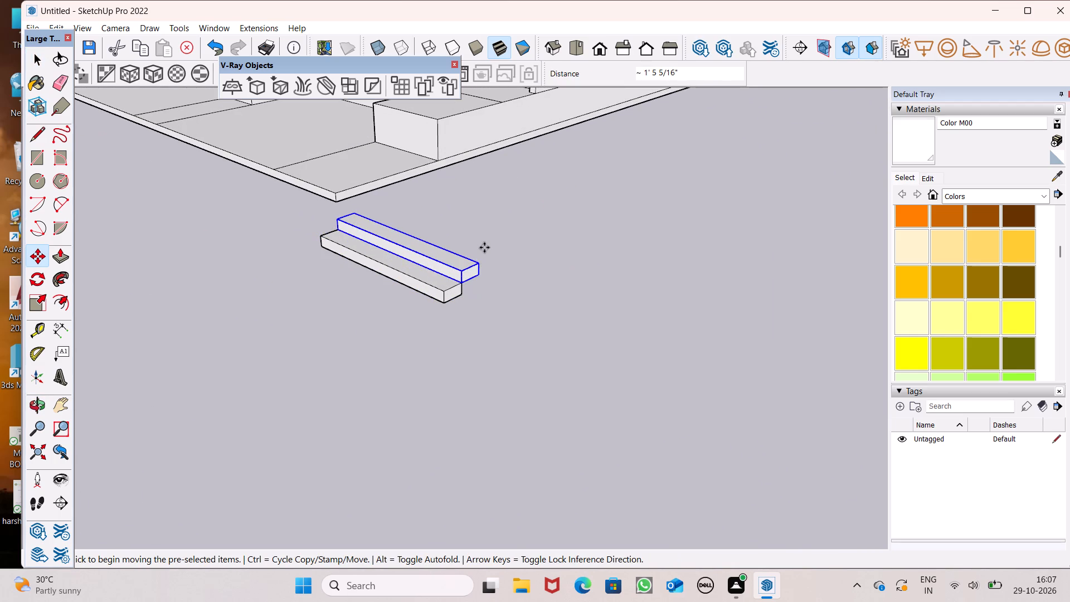
{"action": "left_click_drag", "start_coordinate": [484, 247], "coordinate": [471, 277], "text": "ctrl"}
{"action": "left_click_drag", "start_coordinate": [461, 280], "coordinate": [481, 261]}
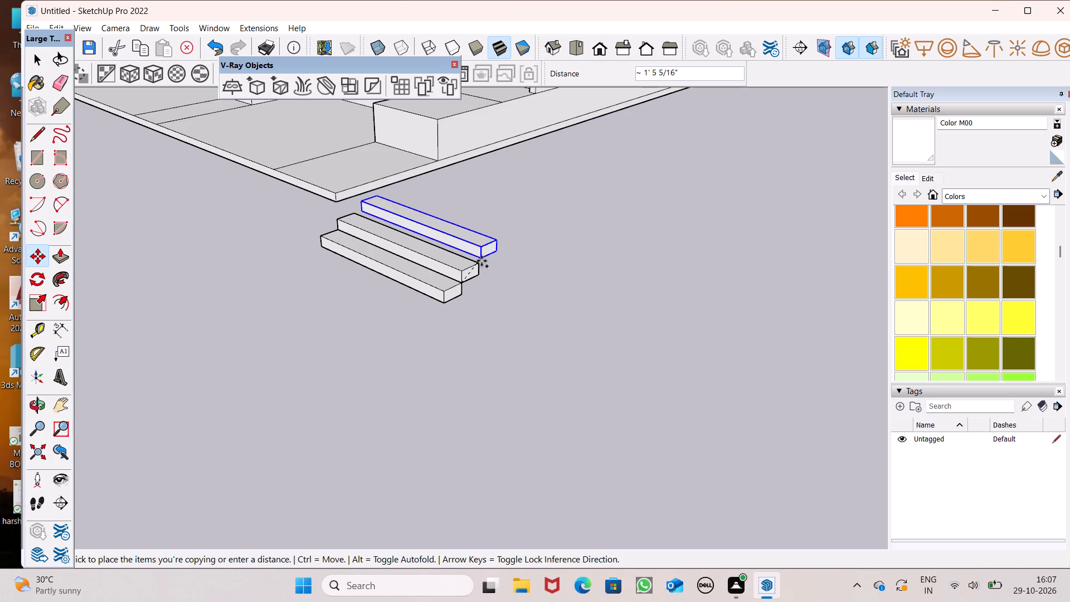
{"action": "left_click_drag", "start_coordinate": [481, 261], "coordinate": [481, 262]}
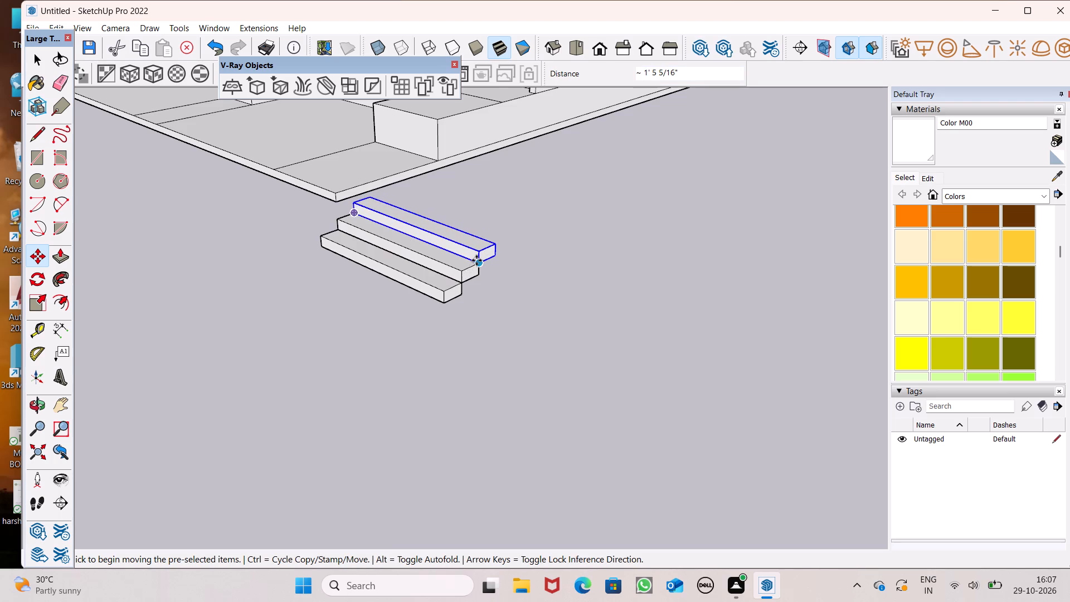
{"action": "left_click_drag", "start_coordinate": [478, 264], "coordinate": [494, 244]}
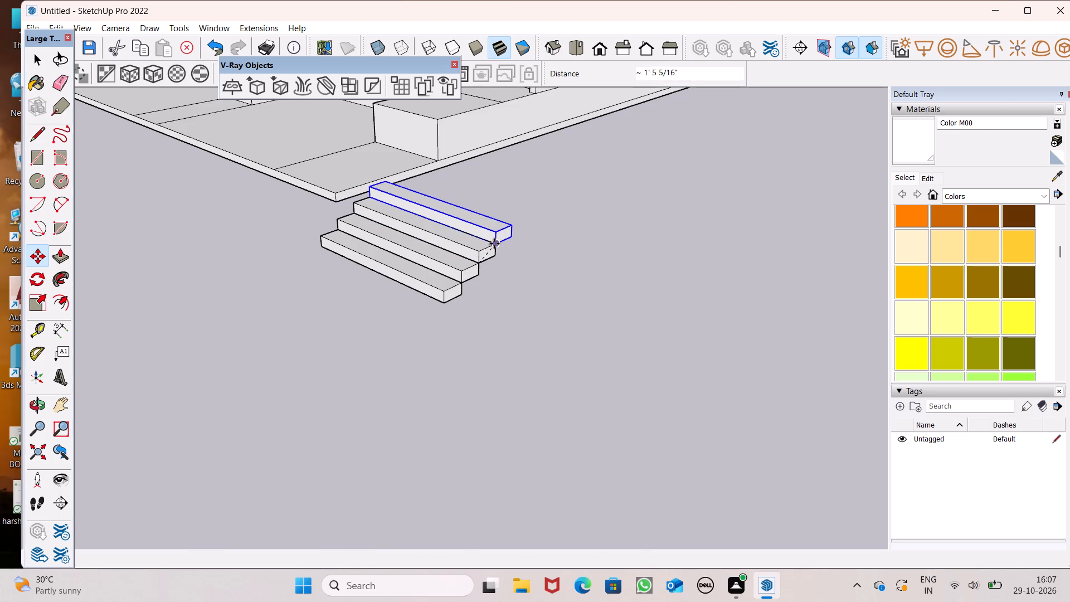
{"action": "left_click_drag", "start_coordinate": [494, 244], "coordinate": [507, 222]}
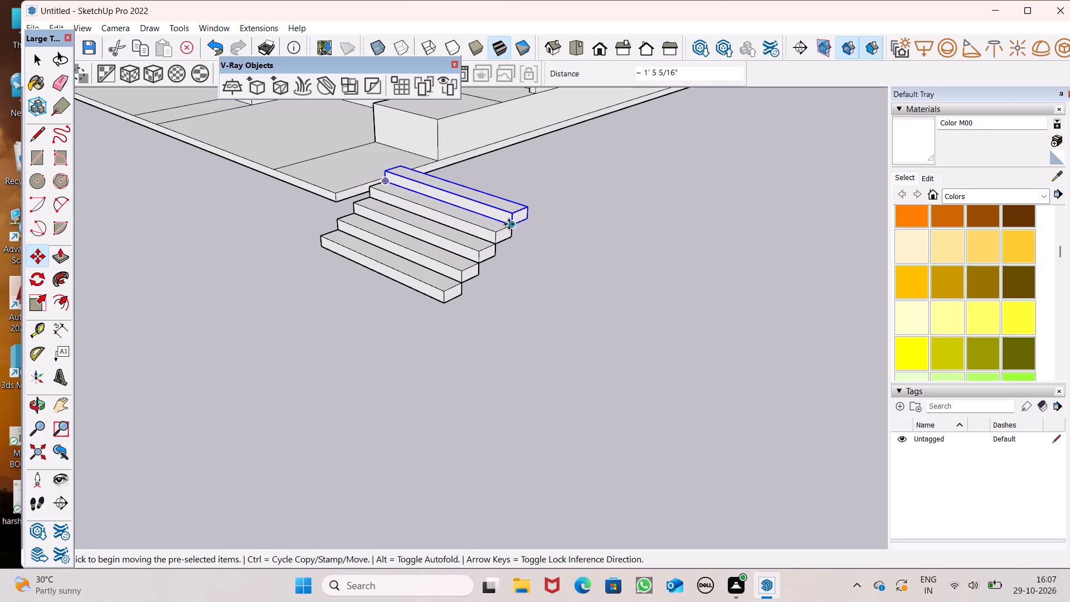
Place another copy of the top step bar on its own, about 24' away from the flight.
{"action": "left_click_drag", "start_coordinate": [511, 225], "coordinate": [1018, 439]}
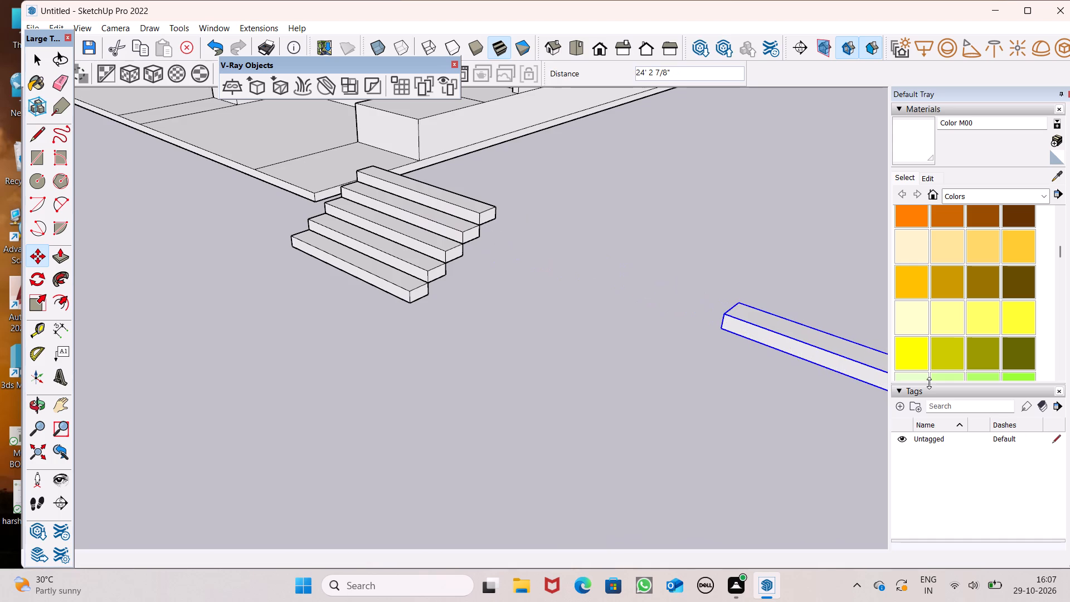
{"action": "key", "text": "space"}
Select the five stacked step bars, leaving out the loose copy, and make them one group.
{"action": "left_click", "coordinate": [364, 273]}
{"action": "left_click", "coordinate": [403, 256]}
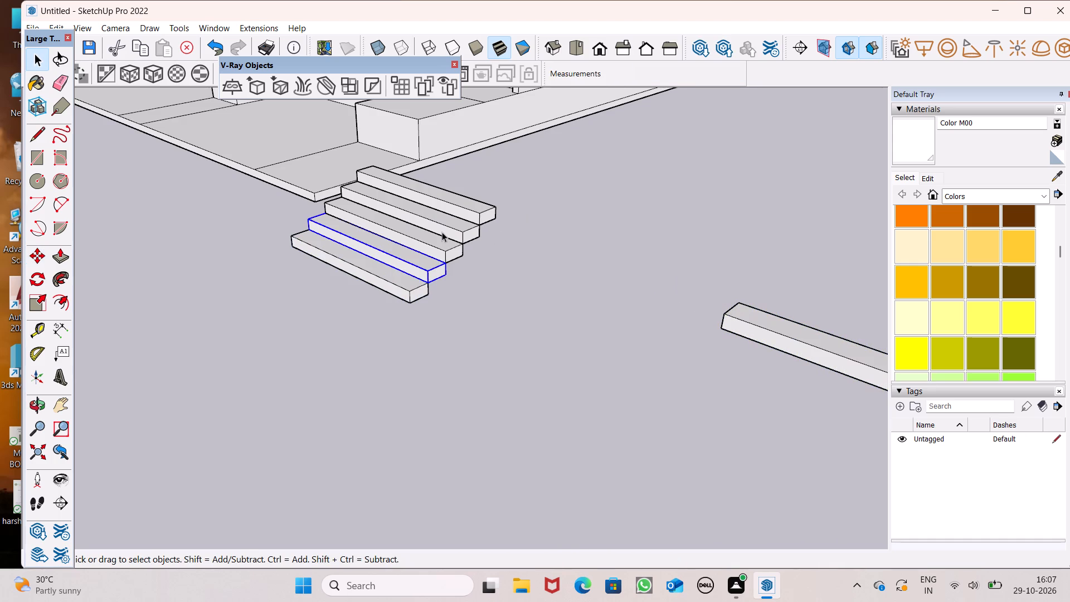
{"action": "left_click", "coordinate": [437, 235]}
{"action": "left_click", "coordinate": [431, 237], "text": "ctrl"}
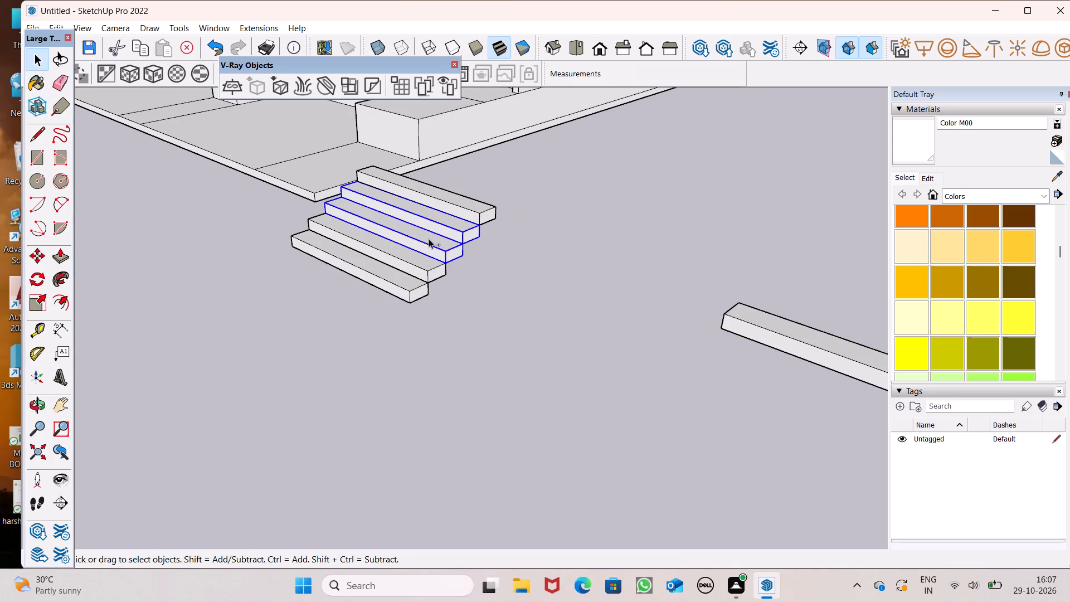
{"action": "left_click", "coordinate": [419, 258], "text": "ctrl"}
{"action": "left_click_drag", "start_coordinate": [389, 280], "coordinate": [390, 274], "text": "ctrl"}
{"action": "left_click", "coordinate": [362, 273], "text": "ctrl"}
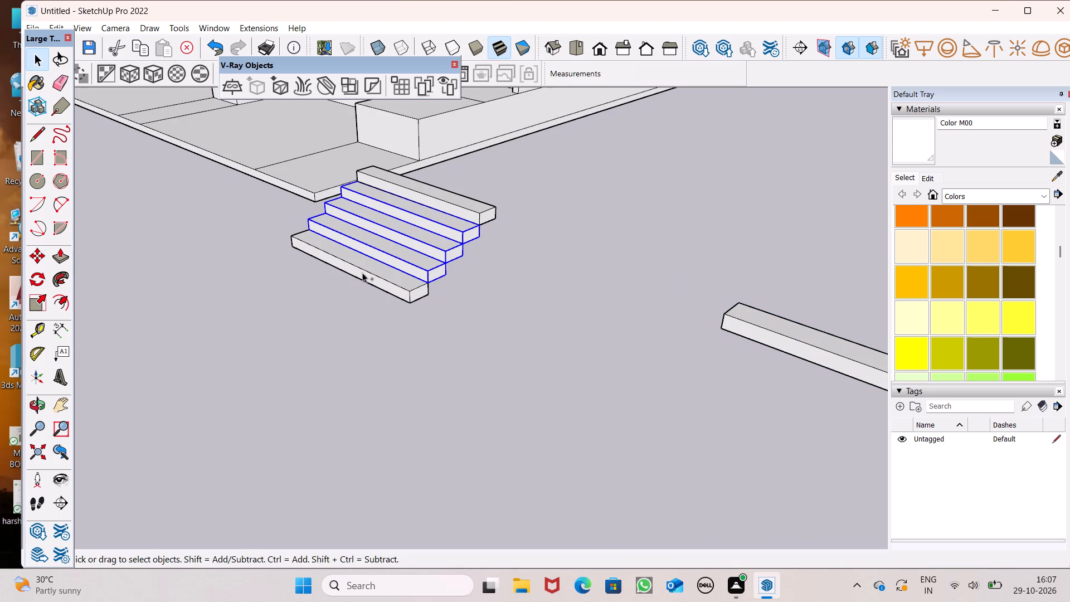
{"action": "left_click", "coordinate": [441, 203], "text": "ctrl"}
{"action": "right_click", "coordinate": [444, 202], "text": "ctrl"}
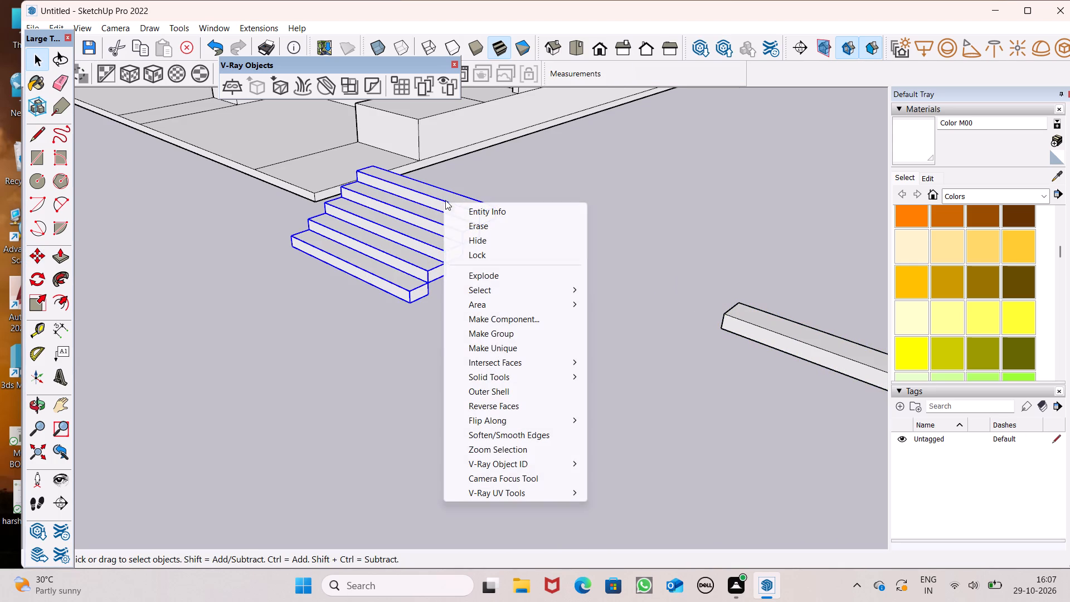
{"action": "left_click_drag", "start_coordinate": [495, 336], "coordinate": [494, 330], "text": "ctrl"}
Move the stair group by its lower front corner onto the forecourt, beside the porch end block nearest the tall front wall.
{"action": "scroll", "coordinate": [487, 203], "scroll_direction": "down", "scroll_amount": 9, "text": "ctrl"}
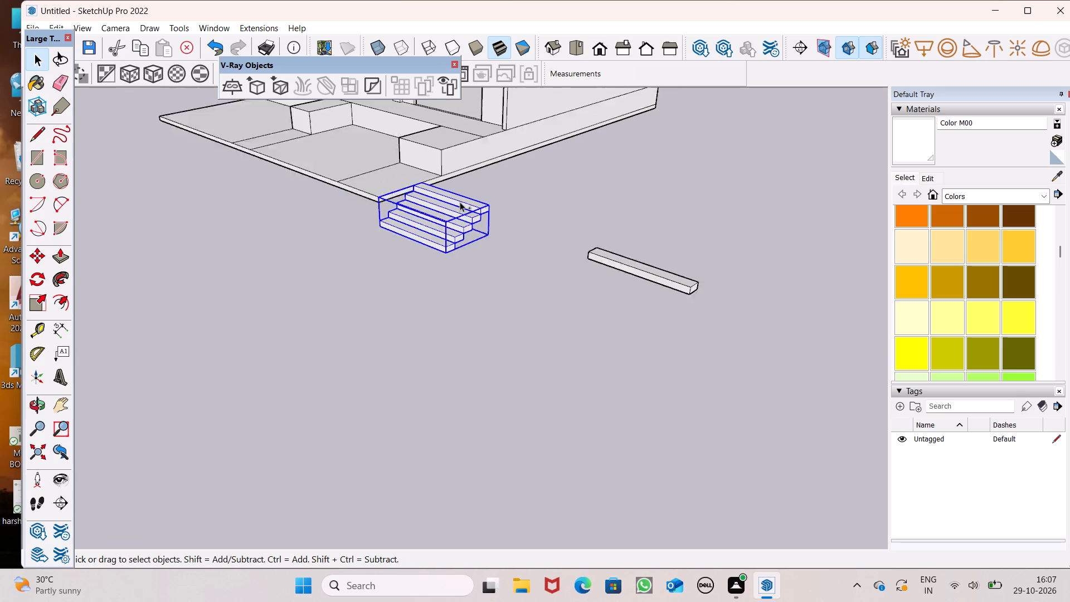
{"action": "scroll", "coordinate": [460, 202], "scroll_direction": "down", "scroll_amount": 2, "text": "ctrl"}
{"action": "middle_click_drag", "start_coordinate": [643, 230], "coordinate": [942, 284], "text": "ctrl"}
{"action": "scroll", "coordinate": [908, 284], "scroll_direction": "up", "scroll_amount": 1, "text": "ctrl"}
{"action": "middle_click_drag", "start_coordinate": [599, 260], "coordinate": [436, 430], "text": "ctrl"}
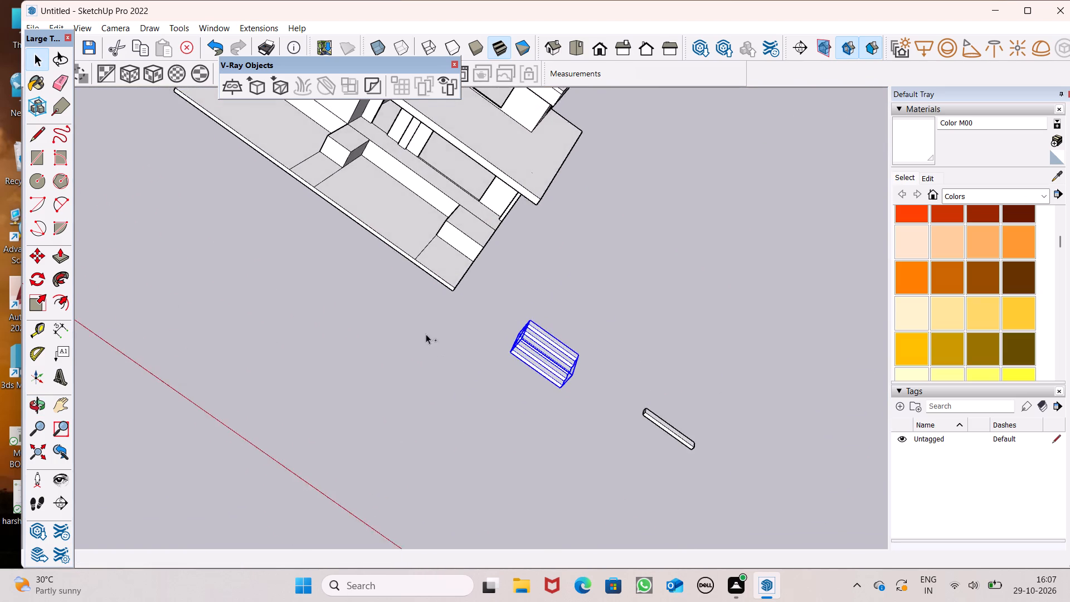
{"action": "scroll", "coordinate": [416, 323], "scroll_direction": "down", "scroll_amount": 7, "text": "ctrl"}
{"action": "left_click", "coordinate": [591, 47], "text": "ctrl"}
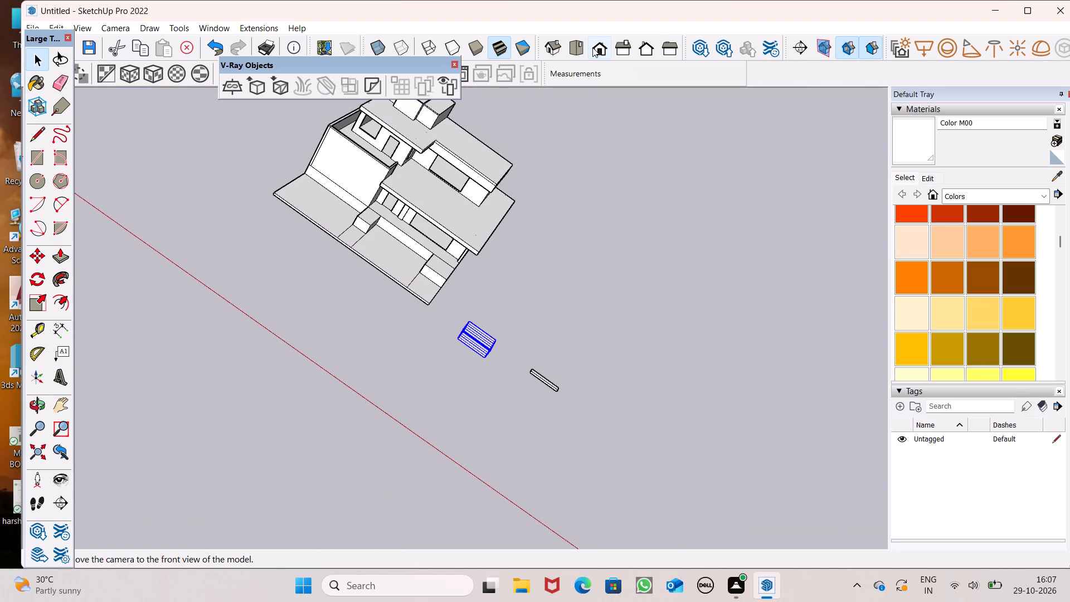
{"action": "scroll", "coordinate": [464, 251], "scroll_direction": "down", "scroll_amount": 7, "text": "ctrl"}
{"action": "middle_click_drag", "start_coordinate": [439, 292], "coordinate": [611, 394], "text": "ctrl"}
{"action": "scroll", "coordinate": [544, 362], "scroll_direction": "up", "scroll_amount": 1, "text": "ctrl"}
{"action": "scroll", "coordinate": [450, 359], "scroll_direction": "up", "scroll_amount": 8, "text": "ctrl"}
{"action": "scroll", "coordinate": [439, 308], "scroll_direction": "down", "scroll_amount": 3, "text": "ctrl"}
{"action": "middle_click_drag", "start_coordinate": [454, 324], "coordinate": [499, 444], "text": "ctrl"}
{"action": "scroll", "coordinate": [498, 342], "scroll_direction": "up", "scroll_amount": 7, "text": "ctrl"}
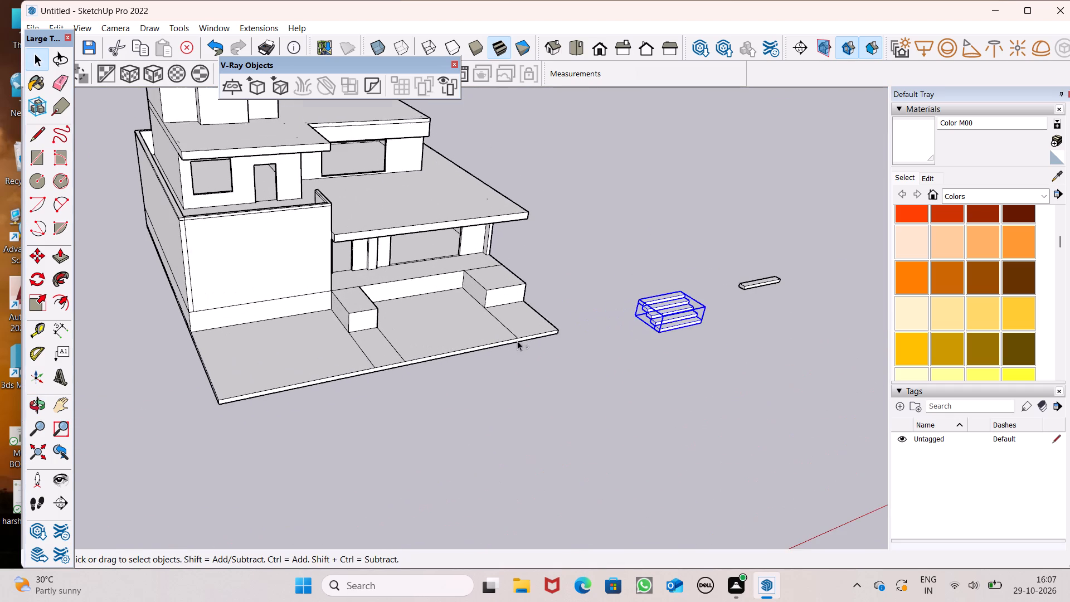
{"action": "key", "text": "ctrl+m"}
{"action": "key", "text": "Return"}
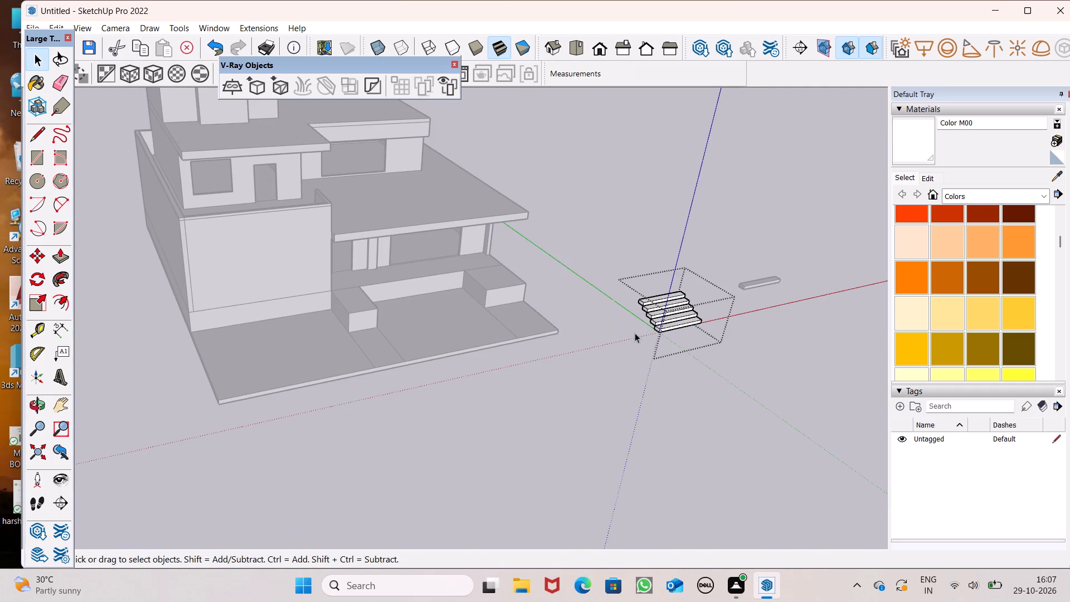
{"action": "left_click", "coordinate": [553, 389]}
{"action": "left_click", "coordinate": [676, 324]}
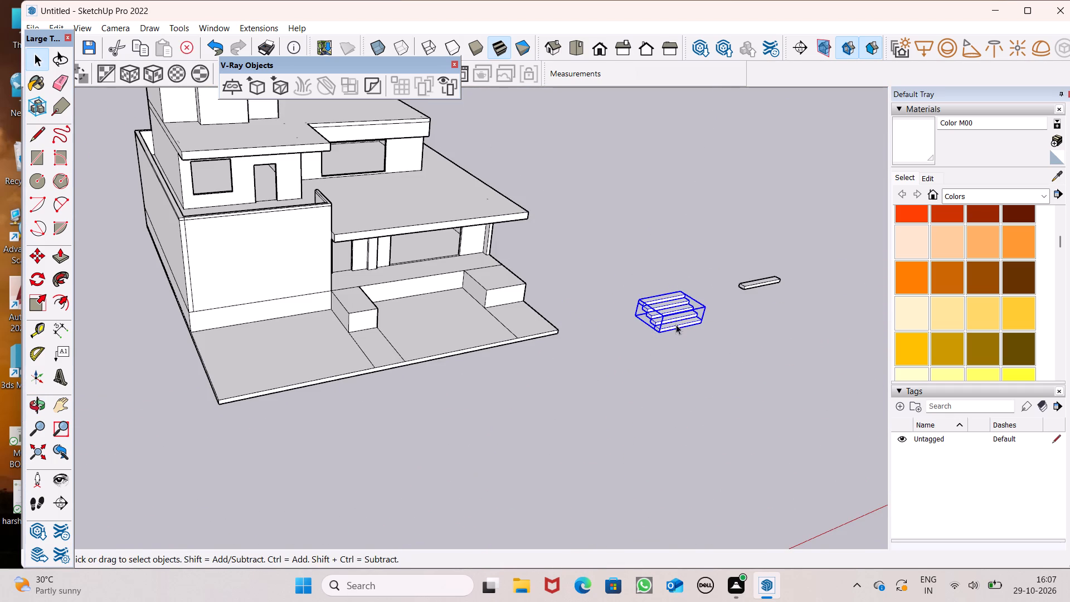
{"action": "key", "text": "m"}
{"action": "key", "text": "Return"}
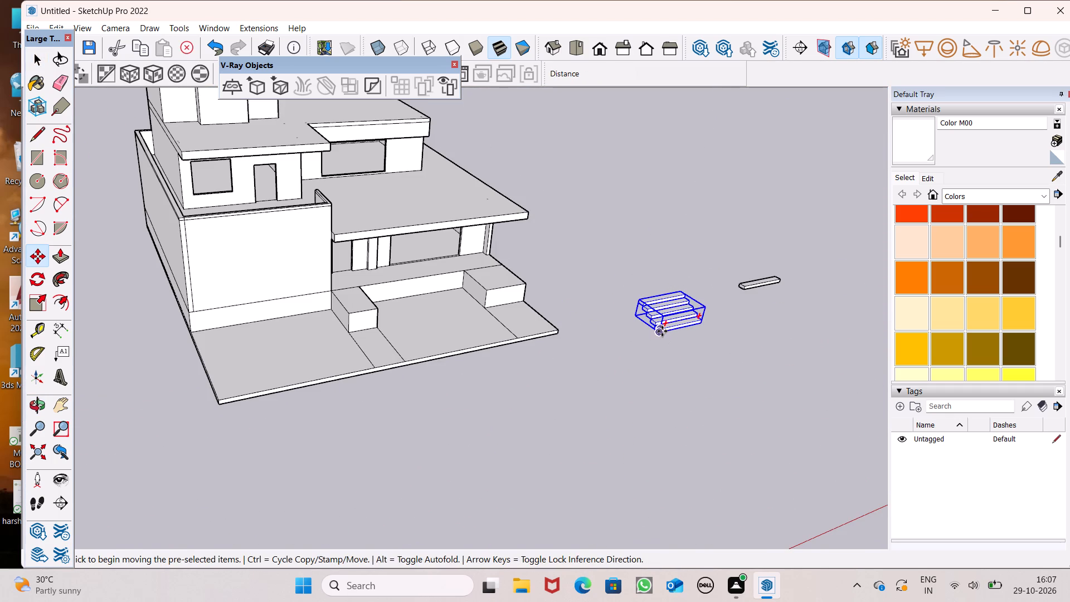
{"action": "left_click_drag", "start_coordinate": [662, 331], "coordinate": [390, 316]}
Move the stair group by its bottom back corner along the porch's front wall, away from the adjacent end block.
{"action": "scroll", "coordinate": [336, 291], "scroll_direction": "up", "scroll_amount": 4}
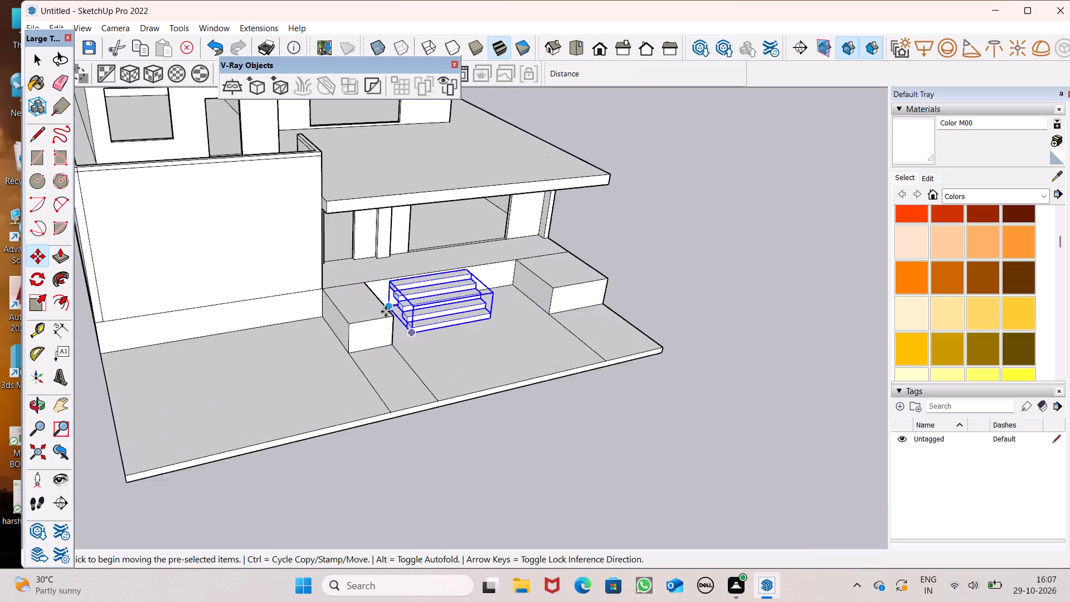
{"action": "scroll", "coordinate": [386, 312], "scroll_direction": "up", "scroll_amount": 3}
{"action": "middle_click_drag", "start_coordinate": [424, 354], "coordinate": [158, 357]}
{"action": "scroll", "coordinate": [158, 357], "scroll_direction": "up", "scroll_amount": 1}
{"action": "scroll", "coordinate": [414, 233], "scroll_direction": "up", "scroll_amount": 8}
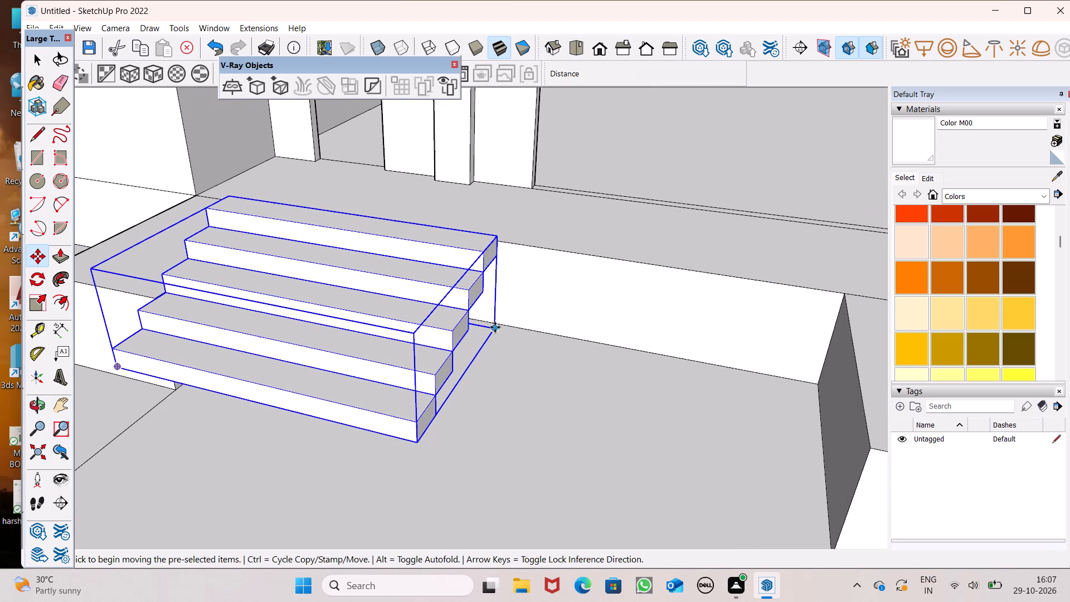
{"action": "left_click_drag", "start_coordinate": [495, 327], "coordinate": [571, 341]}
{"action": "middle_click_drag", "start_coordinate": [261, 397], "coordinate": [508, 361]}
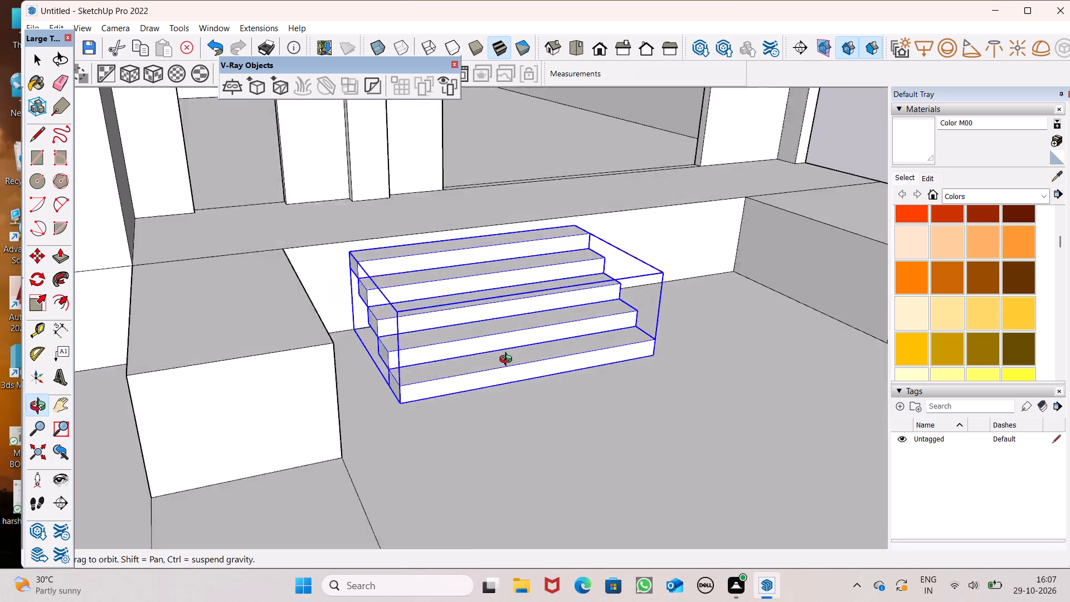
Scale the stair group up slightly in height from its top centre so it meets the porch floor level.
{"action": "middle_click_drag", "start_coordinate": [508, 361], "coordinate": [330, 370]}
{"action": "scroll", "coordinate": [328, 353], "scroll_direction": "down", "scroll_amount": 4}
{"action": "scroll", "coordinate": [352, 308], "scroll_direction": "up", "scroll_amount": 1}
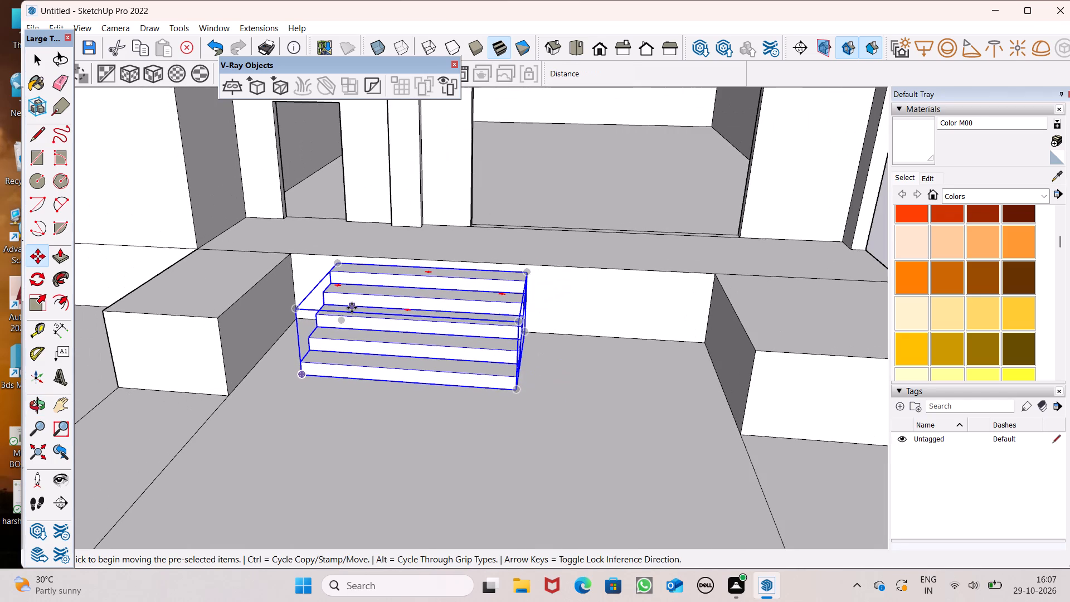
{"action": "left_click", "coordinate": [46, 305]}
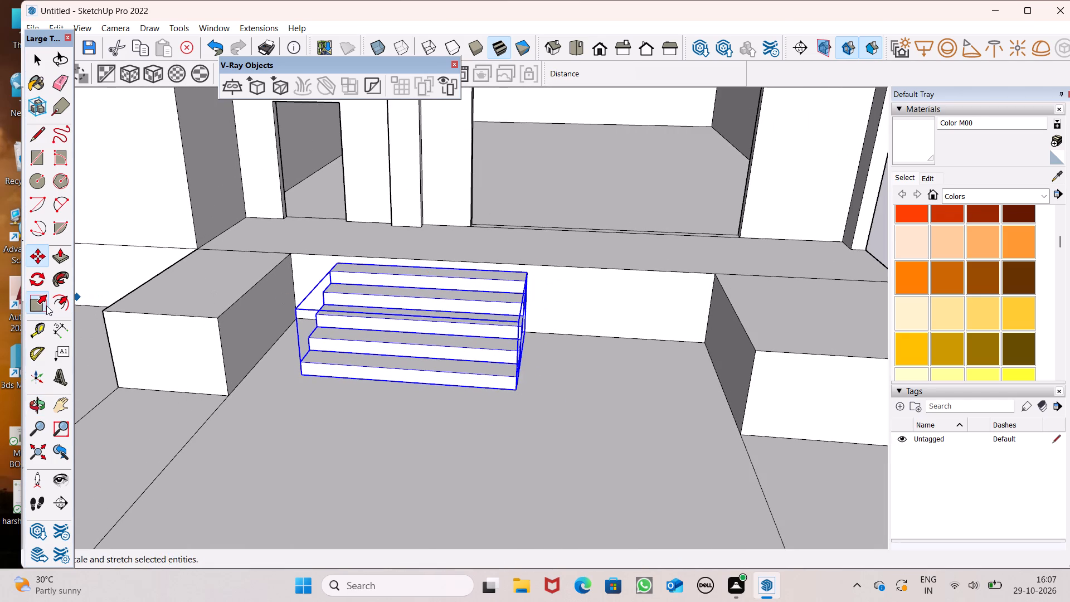
{"action": "scroll", "coordinate": [485, 271], "scroll_direction": "up", "scroll_amount": 3}
{"action": "left_click_drag", "start_coordinate": [391, 297], "coordinate": [397, 291]}
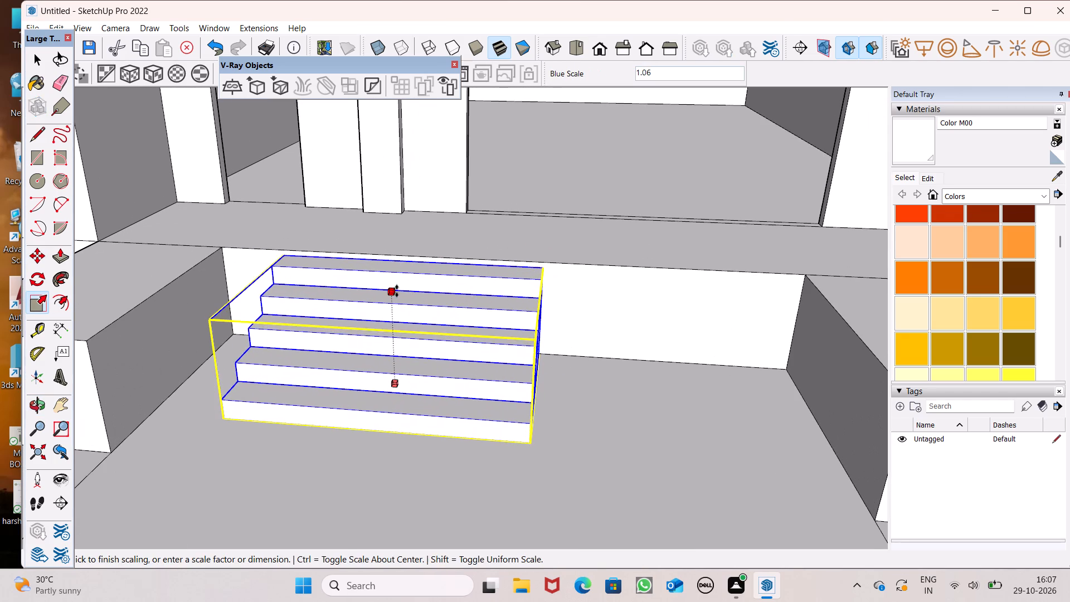
{"action": "left_click_drag", "start_coordinate": [397, 291], "coordinate": [398, 287]}
Examine how the stair group's top step meets the porch floor edge, close up from above.
{"action": "middle_click_drag", "start_coordinate": [590, 326], "coordinate": [266, 432]}
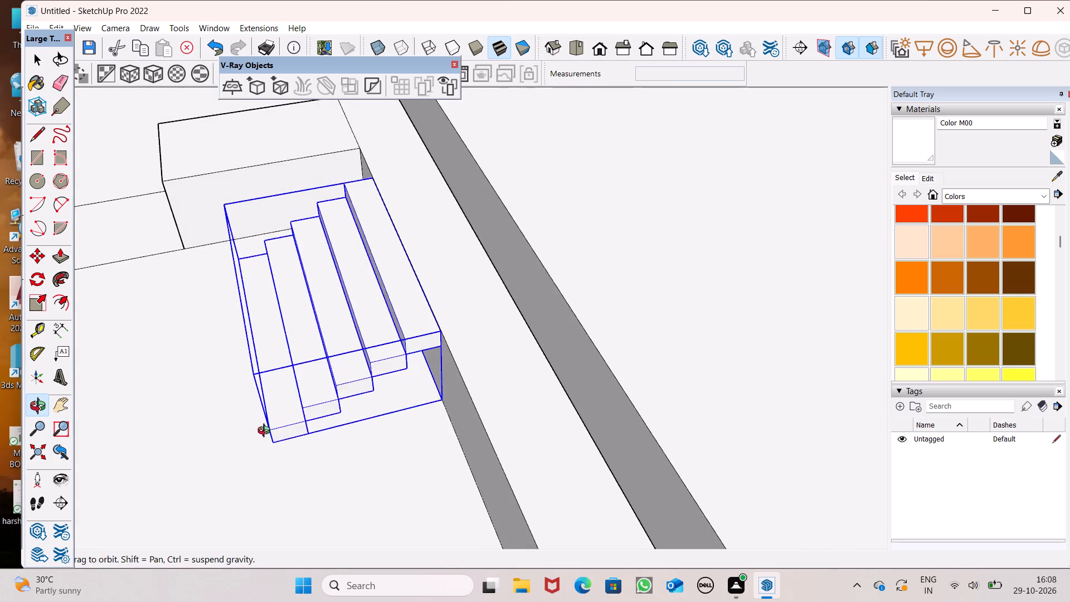
{"action": "middle_click_drag", "start_coordinate": [266, 432], "coordinate": [291, 400]}
{"action": "scroll", "coordinate": [343, 323], "scroll_direction": "up", "scroll_amount": 6}
{"action": "scroll", "coordinate": [467, 308], "scroll_direction": "up", "scroll_amount": 6}
{"action": "middle_click_drag", "start_coordinate": [475, 319], "coordinate": [465, 322]}
{"action": "scroll", "coordinate": [475, 319], "scroll_direction": "up", "scroll_amount": 1}
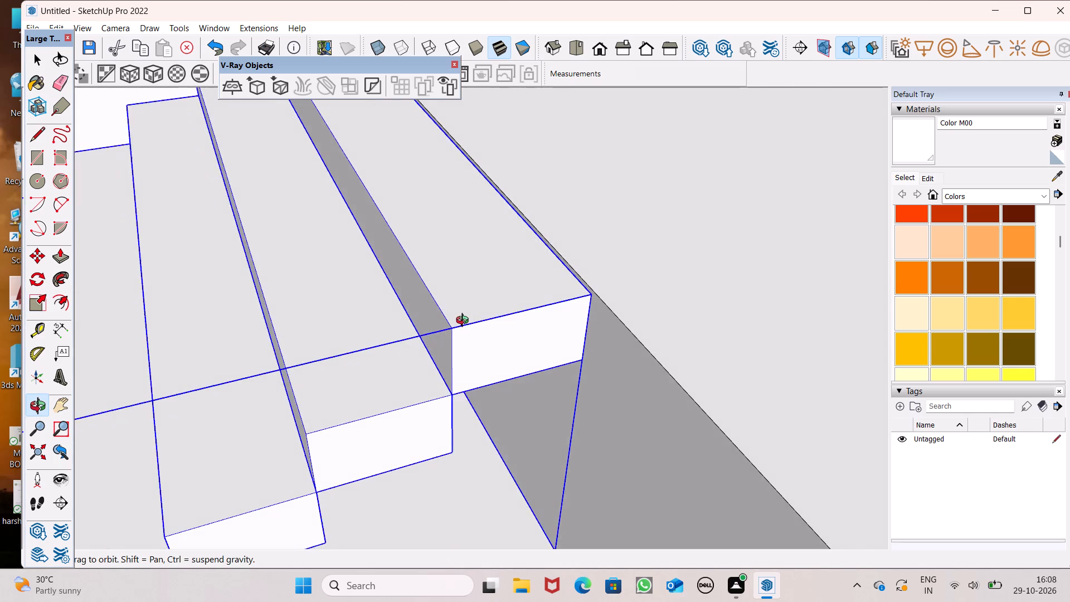
{"action": "middle_click_drag", "start_coordinate": [465, 322], "coordinate": [488, 306]}
{"action": "scroll", "coordinate": [508, 392], "scroll_direction": "down", "scroll_amount": 7}
{"action": "scroll", "coordinate": [431, 226], "scroll_direction": "up", "scroll_amount": 4}
{"action": "scroll", "coordinate": [424, 221], "scroll_direction": "down", "scroll_amount": 1}
{"action": "scroll", "coordinate": [424, 221], "scroll_direction": "up", "scroll_amount": 3}
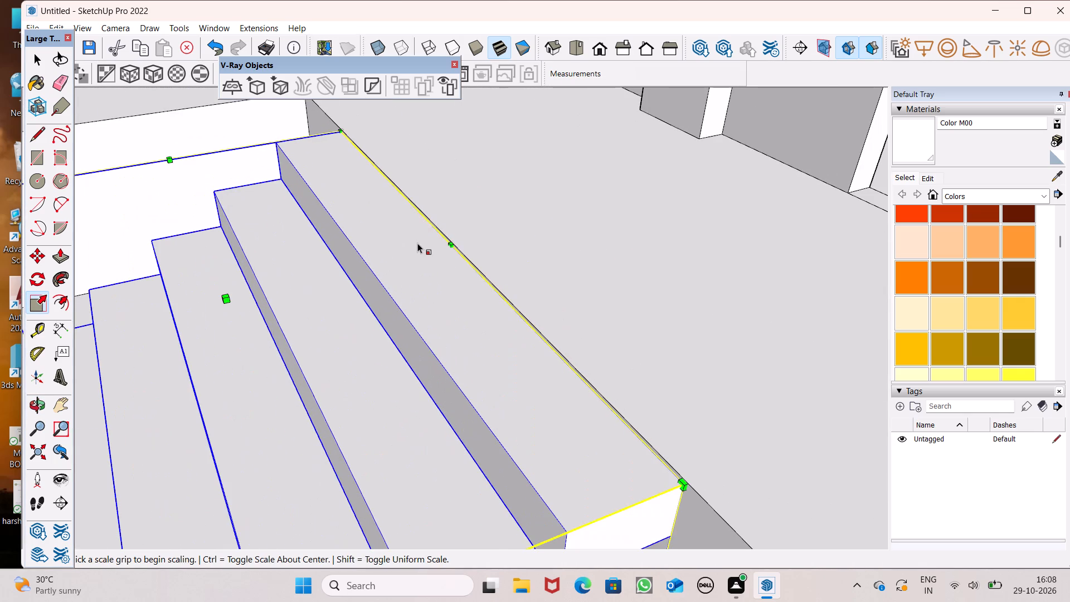
{"action": "scroll", "coordinate": [417, 245], "scroll_direction": "up", "scroll_amount": 2}
{"action": "left_click", "coordinate": [140, 324]}
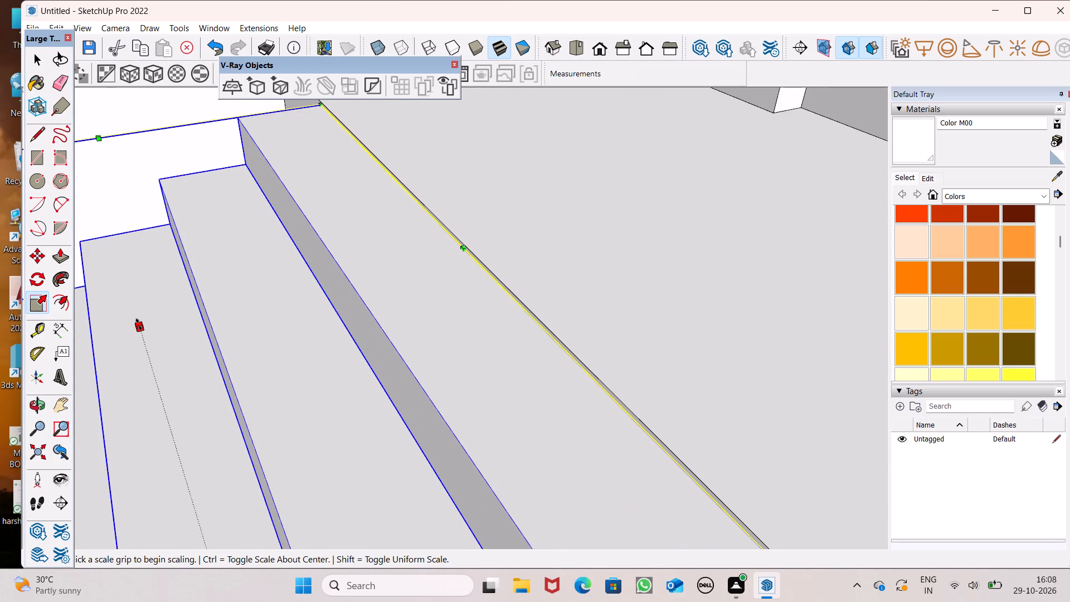
{"action": "scroll", "coordinate": [141, 312], "scroll_direction": "down", "scroll_amount": 7}
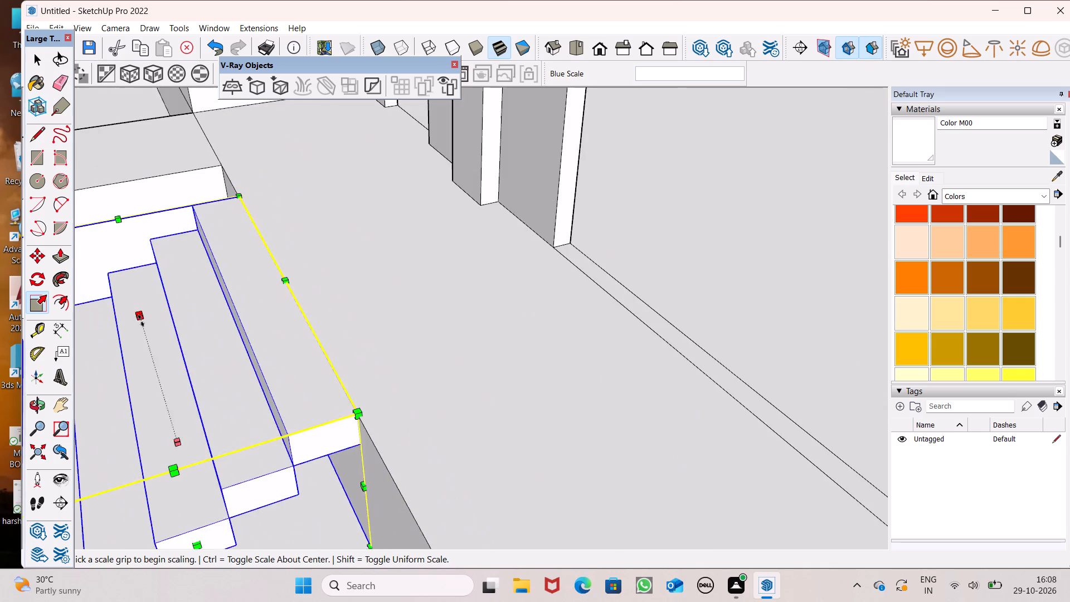
{"action": "scroll", "coordinate": [141, 321], "scroll_direction": "down", "scroll_amount": 1}
{"action": "scroll", "coordinate": [193, 330], "scroll_direction": "down", "scroll_amount": 5}
{"action": "key", "text": "space"}
{"action": "scroll", "coordinate": [296, 278], "scroll_direction": "down", "scroll_amount": 12}
Stretch the stair group lengthwise by a factor of about 1.80 toward the end block farther from the tall front wall.
{"action": "middle_click_drag", "start_coordinate": [158, 394], "coordinate": [485, 327]}
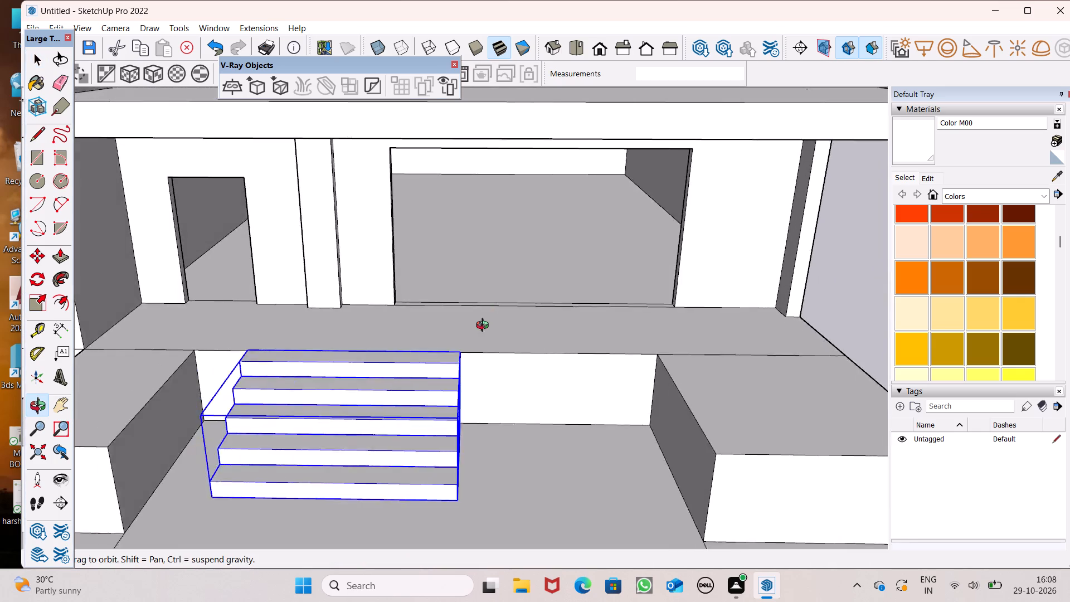
{"action": "middle_click_drag", "start_coordinate": [485, 327], "coordinate": [505, 310]}
{"action": "scroll", "coordinate": [517, 300], "scroll_direction": "up", "scroll_amount": 1}
{"action": "scroll", "coordinate": [505, 277], "scroll_direction": "down", "scroll_amount": 11}
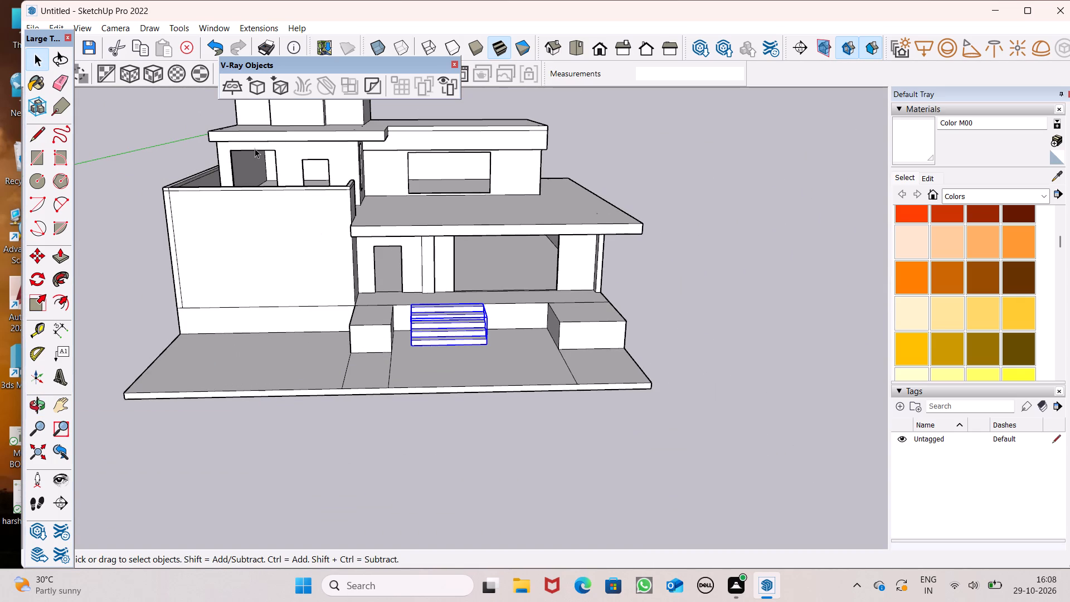
{"action": "middle_click_drag", "start_coordinate": [267, 242], "coordinate": [162, 280]}
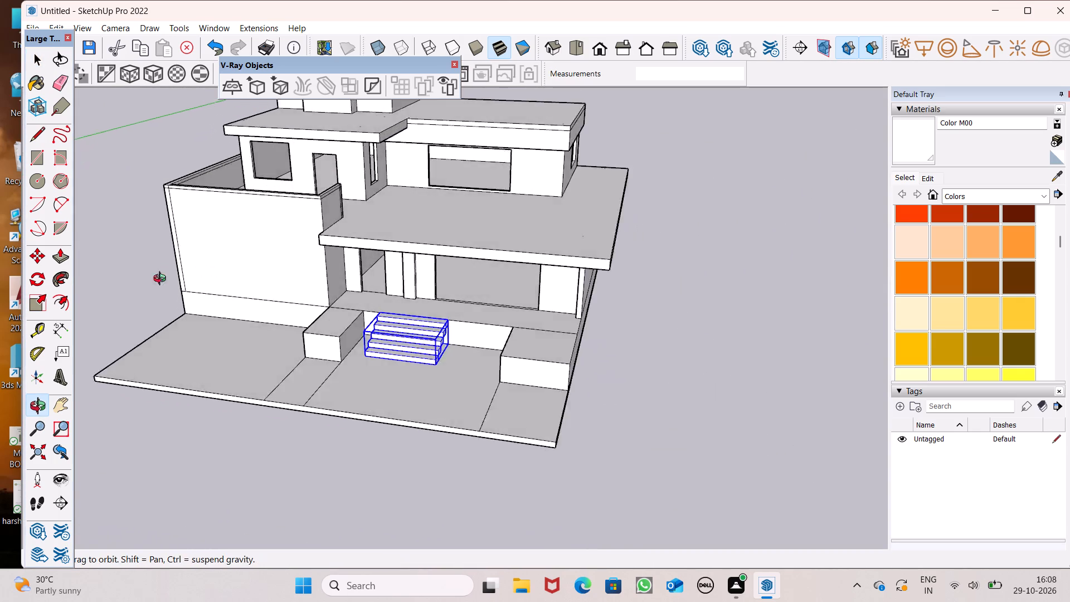
{"action": "middle_click_drag", "start_coordinate": [162, 280], "coordinate": [18, 312]}
{"action": "scroll", "coordinate": [32, 309], "scroll_direction": "up", "scroll_amount": 1}
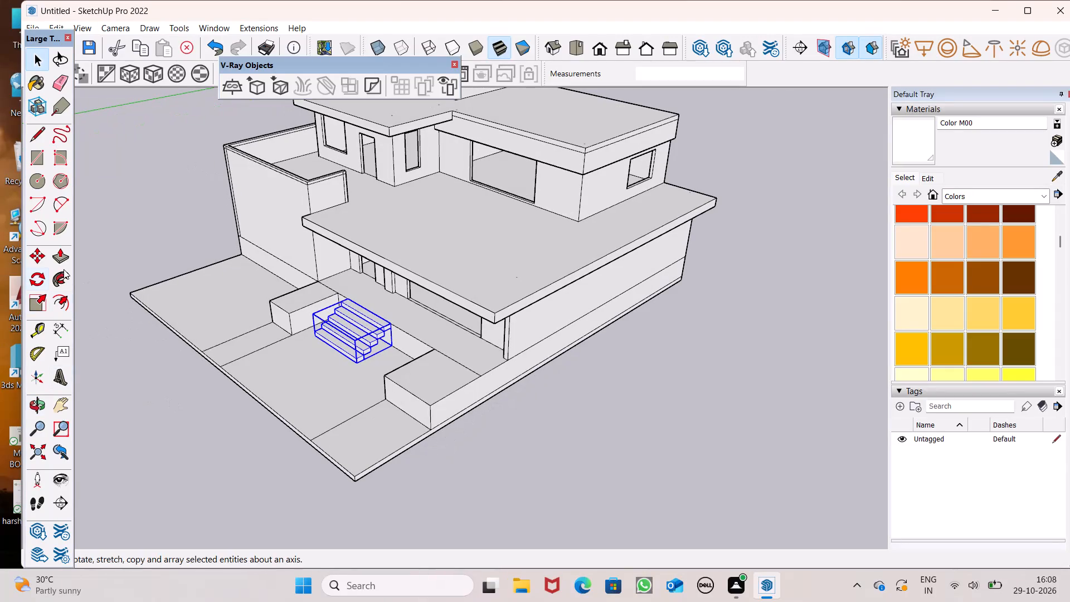
{"action": "left_click", "coordinate": [36, 317]}
{"action": "left_click", "coordinate": [36, 303]}
{"action": "scroll", "coordinate": [285, 366], "scroll_direction": "up", "scroll_amount": 3}
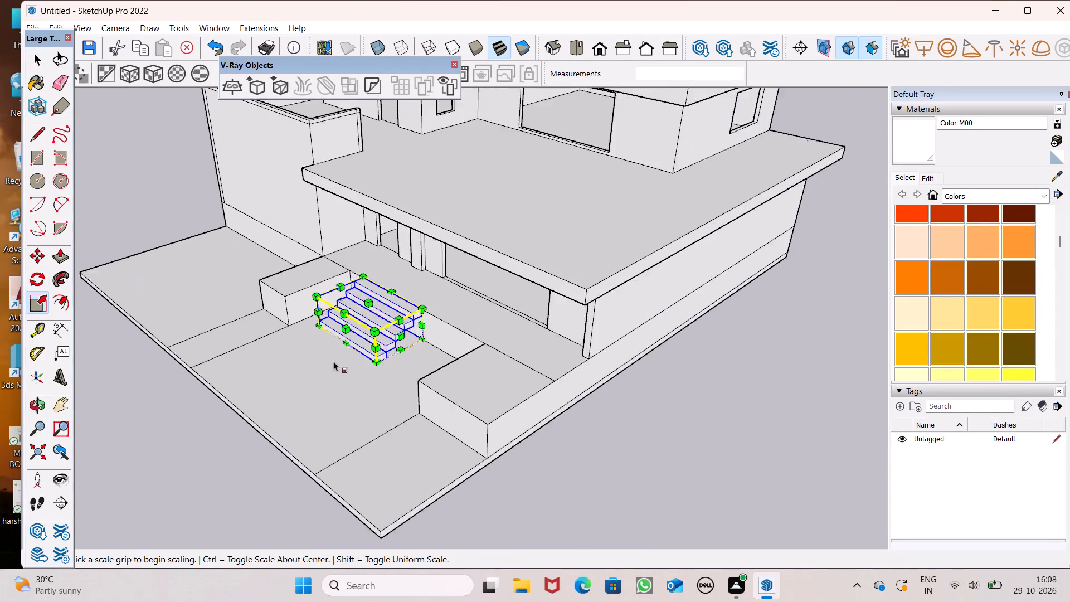
{"action": "scroll", "coordinate": [333, 361], "scroll_direction": "up", "scroll_amount": 4}
{"action": "left_click_drag", "start_coordinate": [437, 322], "coordinate": [469, 339]}
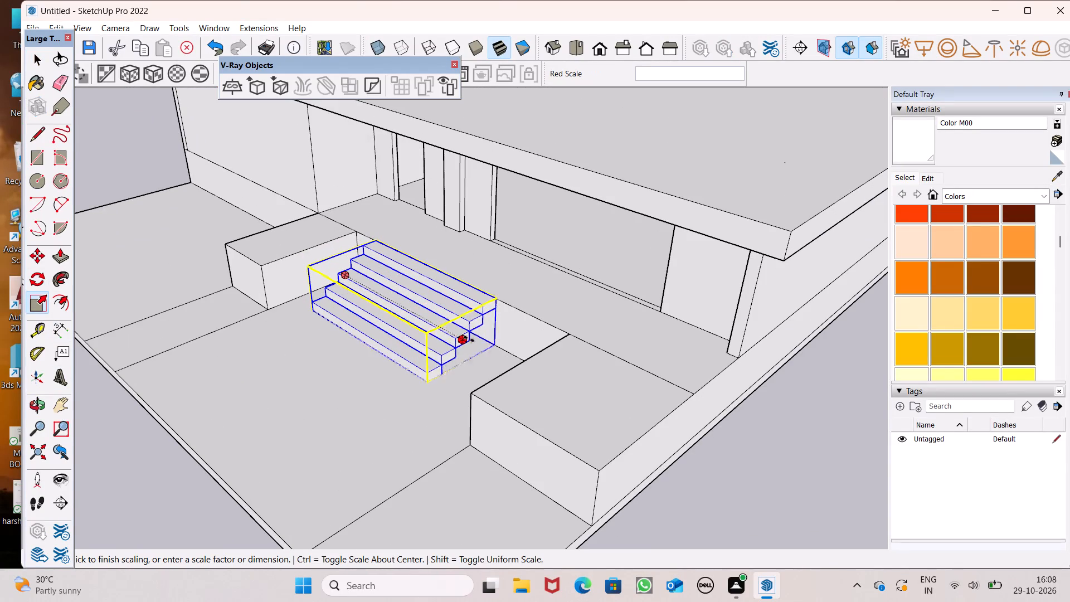
{"action": "left_click_drag", "start_coordinate": [469, 339], "coordinate": [497, 389]}
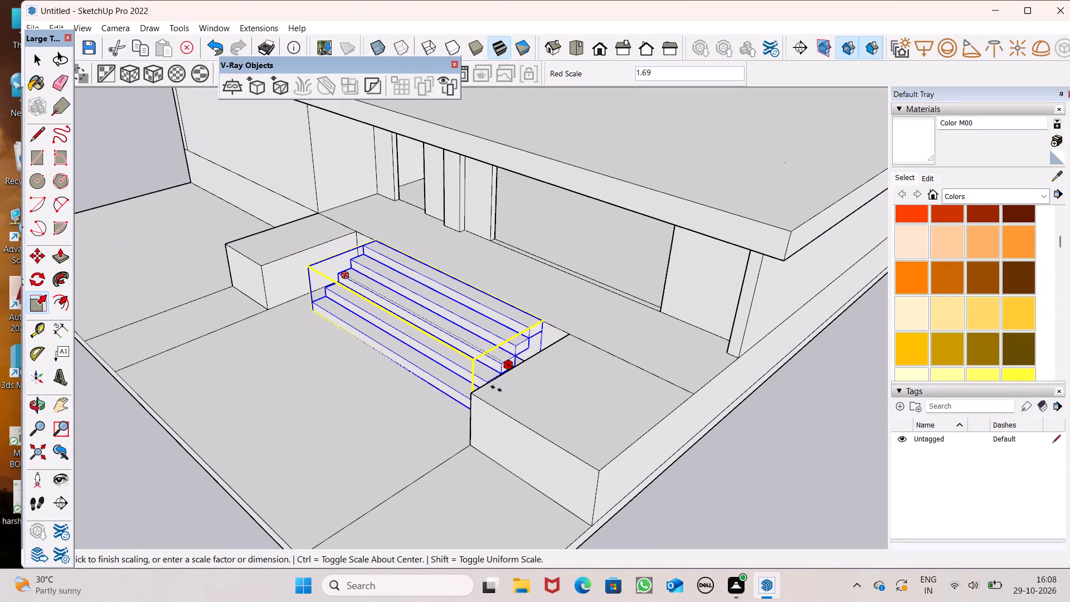
{"action": "left_click_drag", "start_coordinate": [497, 389], "coordinate": [498, 414]}
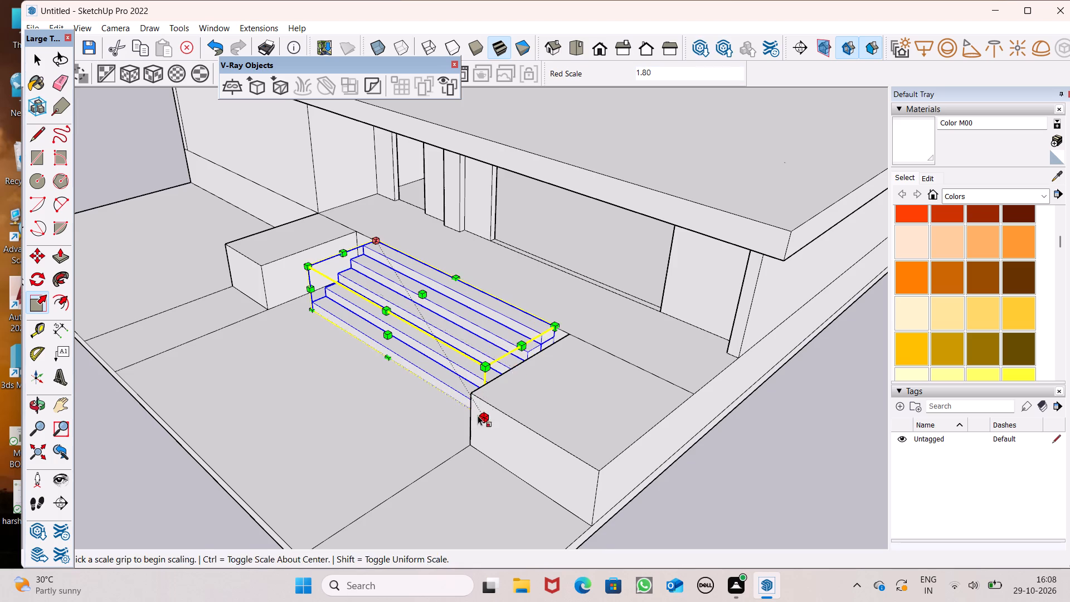
Scale the stair group uniformly by about 1.07 so its end reaches the side of the farther end block.
{"action": "middle_click_drag", "start_coordinate": [479, 409], "coordinate": [683, 430]}
{"action": "scroll", "coordinate": [597, 370], "scroll_direction": "up", "scroll_amount": 8}
{"action": "scroll", "coordinate": [557, 344], "scroll_direction": "up", "scroll_amount": 2}
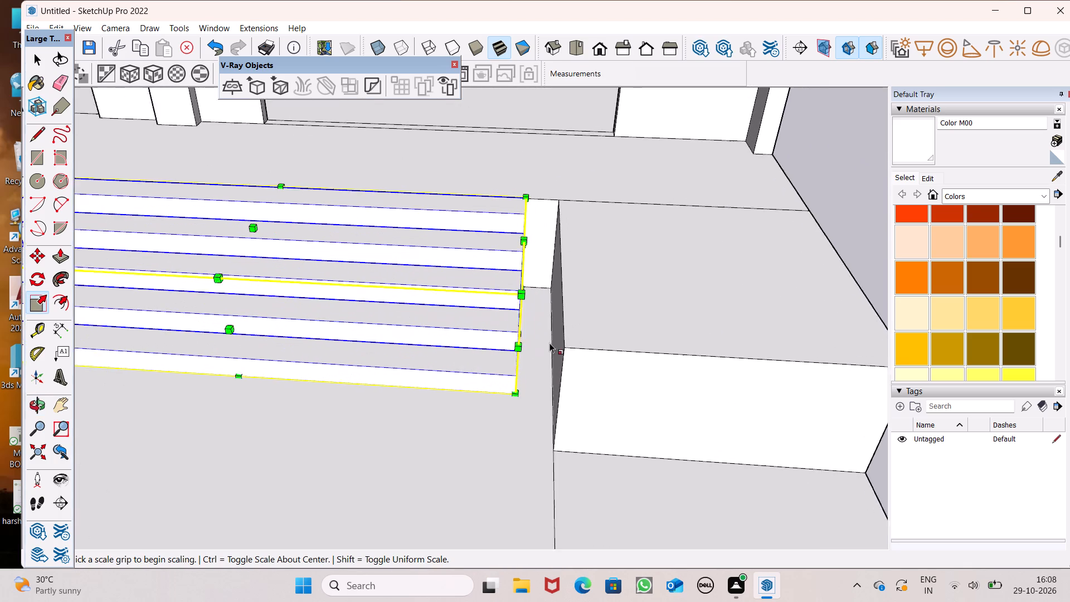
{"action": "scroll", "coordinate": [549, 343], "scroll_direction": "up", "scroll_amount": 4}
{"action": "left_click_drag", "start_coordinate": [500, 247], "coordinate": [544, 261]}
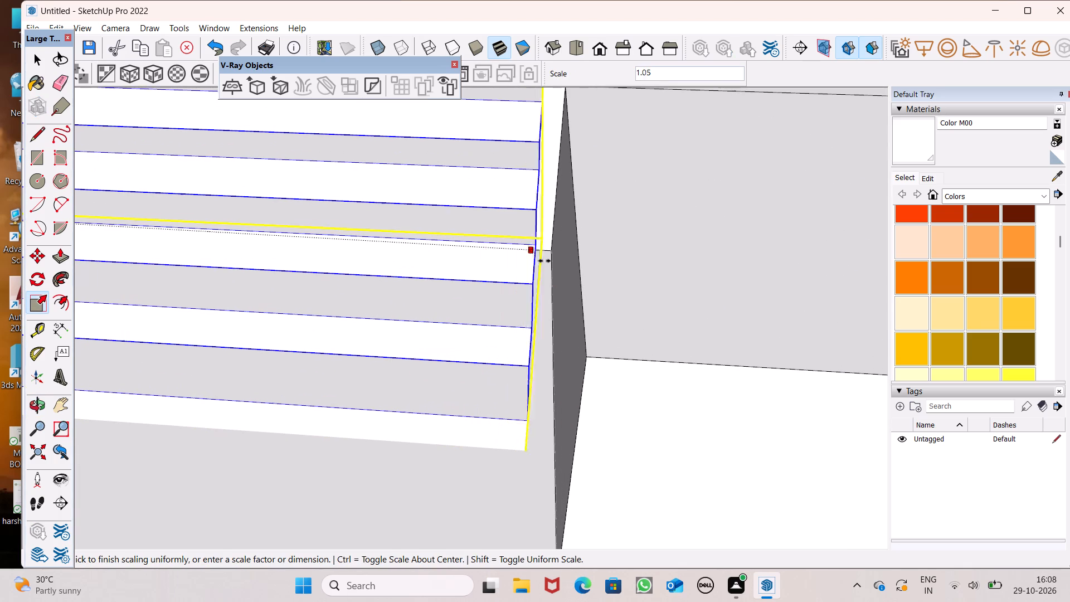
{"action": "left_click_drag", "start_coordinate": [544, 261], "coordinate": [554, 274]}
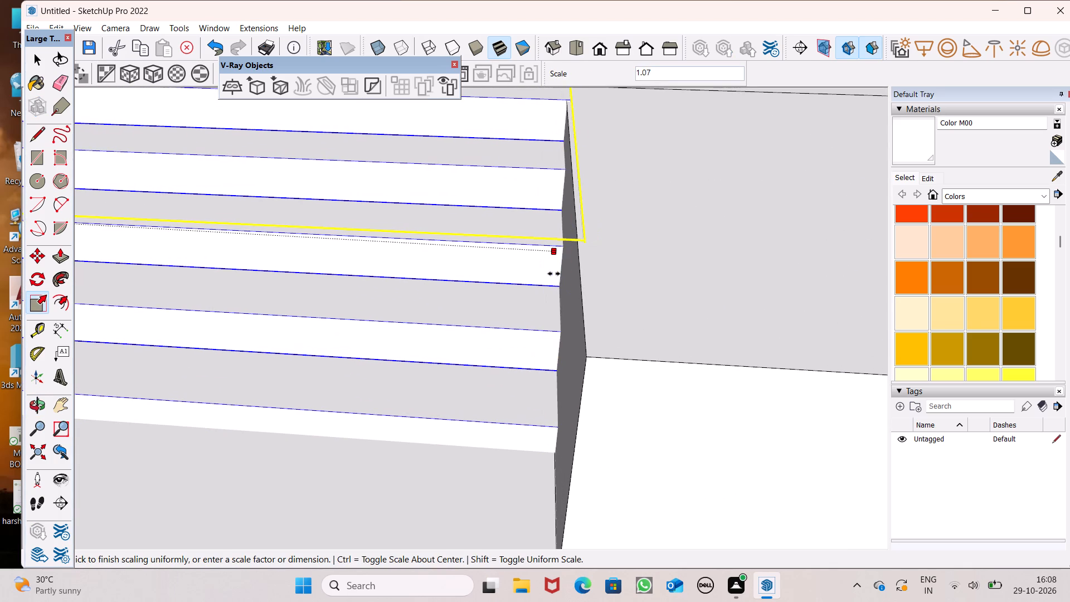
{"action": "left_click_drag", "start_coordinate": [554, 274], "coordinate": [555, 274]}
Scale the stair group from its top back edge to about 0.93 in depth and 0.99 in height.
{"action": "scroll", "coordinate": [599, 195], "scroll_direction": "down", "scroll_amount": 13}
{"action": "scroll", "coordinate": [605, 242], "scroll_direction": "down", "scroll_amount": 3}
{"action": "middle_click_drag", "start_coordinate": [606, 246], "coordinate": [567, 320]}
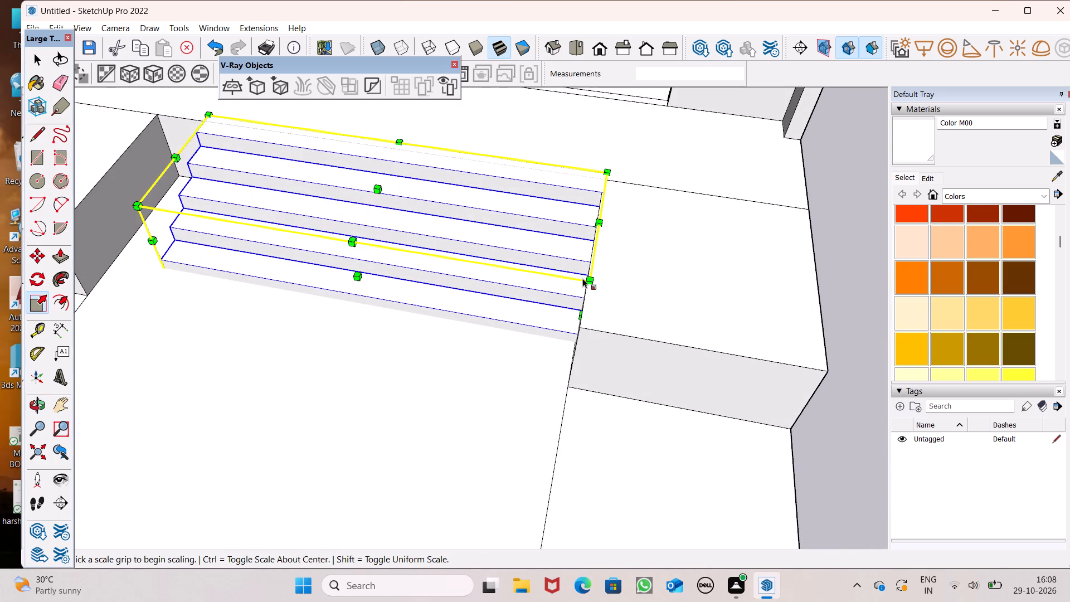
{"action": "scroll", "coordinate": [517, 282], "scroll_direction": "up", "scroll_amount": 5}
{"action": "scroll", "coordinate": [564, 291], "scroll_direction": "down", "scroll_amount": 11}
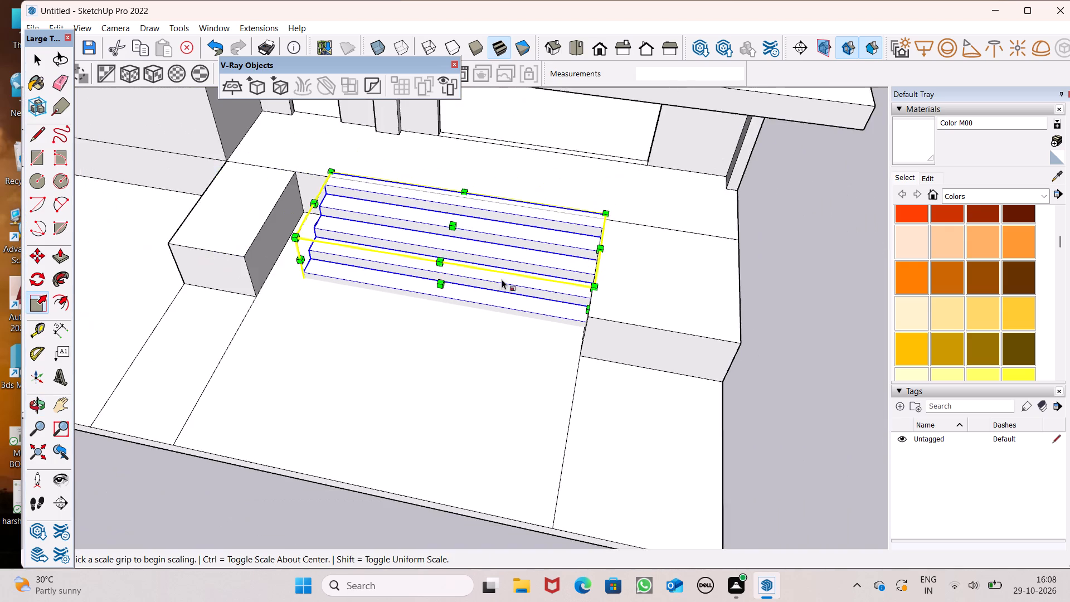
{"action": "middle_click_drag", "start_coordinate": [471, 283], "coordinate": [716, 266]}
{"action": "scroll", "coordinate": [290, 361], "scroll_direction": "up", "scroll_amount": 7}
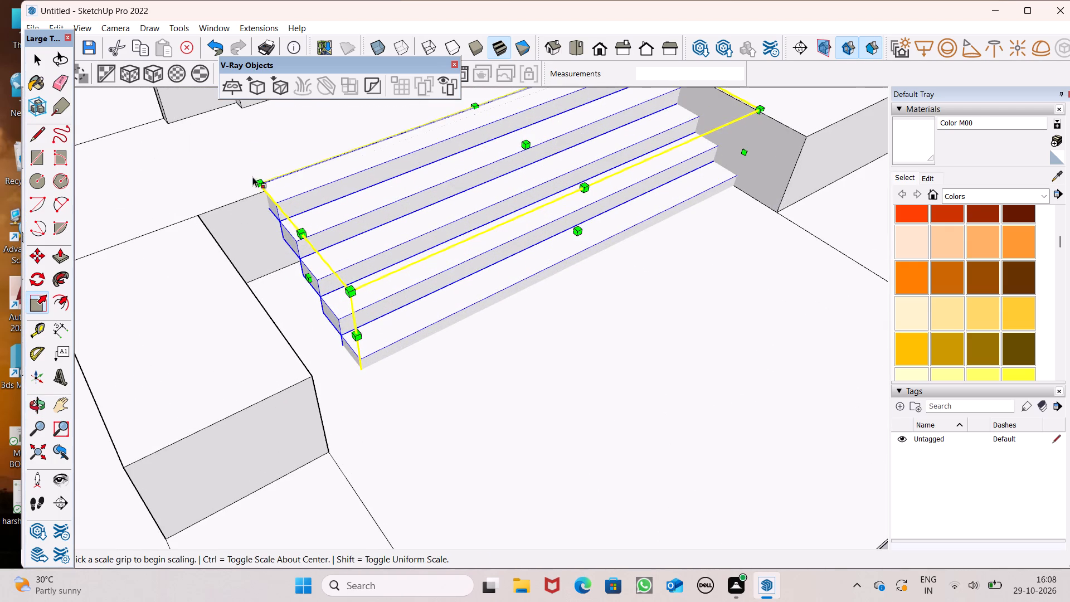
{"action": "left_click_drag", "start_coordinate": [255, 177], "coordinate": [276, 209]}
{"action": "left_click_drag", "start_coordinate": [472, 104], "coordinate": [477, 118]}
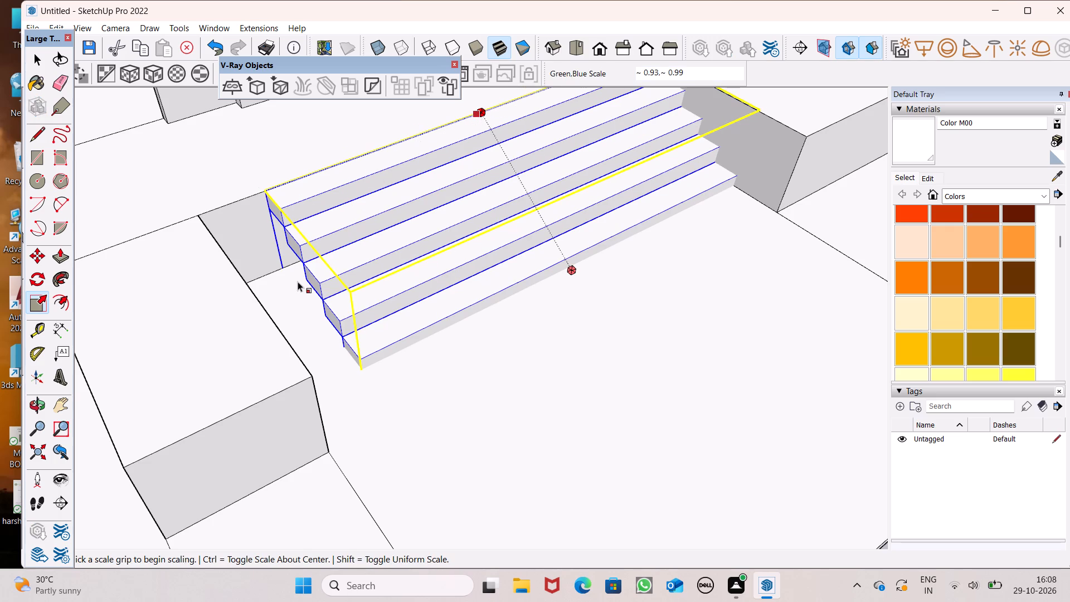
Stretch the stair group lengthwise by about 1.13 to close the gap at the end block beside the tall front wall.
{"action": "left_click_drag", "start_coordinate": [312, 278], "coordinate": [261, 301]}
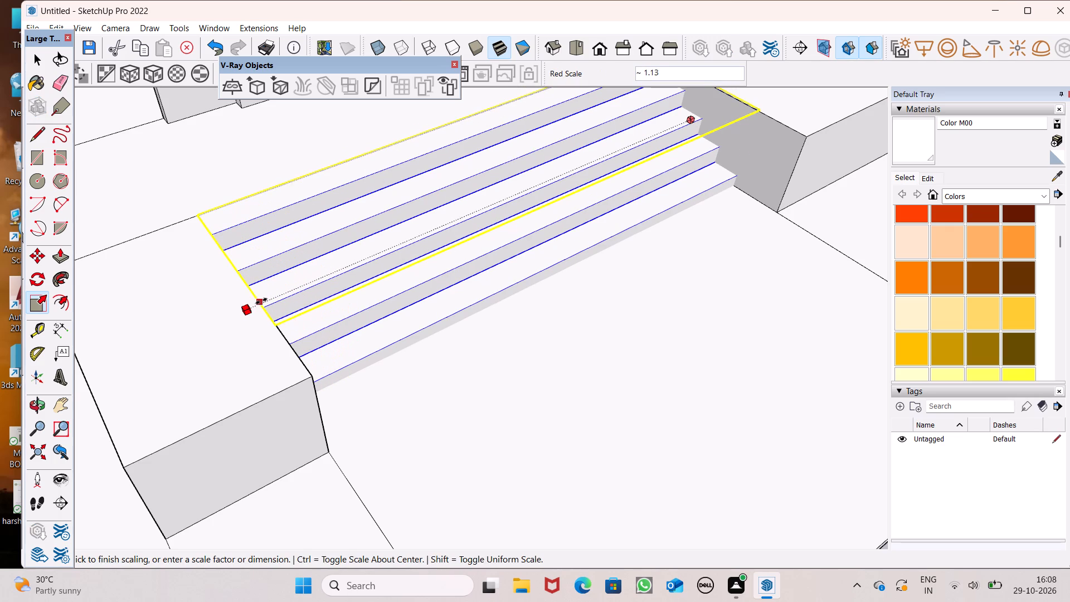
{"action": "left_click_drag", "start_coordinate": [261, 301], "coordinate": [261, 301]}
Adjust the stair group's length and height slightly from its upper side edge at the end block farther from the tall wall.
{"action": "middle_click_drag", "start_coordinate": [319, 336], "coordinate": [167, 373]}
{"action": "scroll", "coordinate": [166, 365], "scroll_direction": "up", "scroll_amount": 1}
{"action": "scroll", "coordinate": [162, 328], "scroll_direction": "down", "scroll_amount": 8}
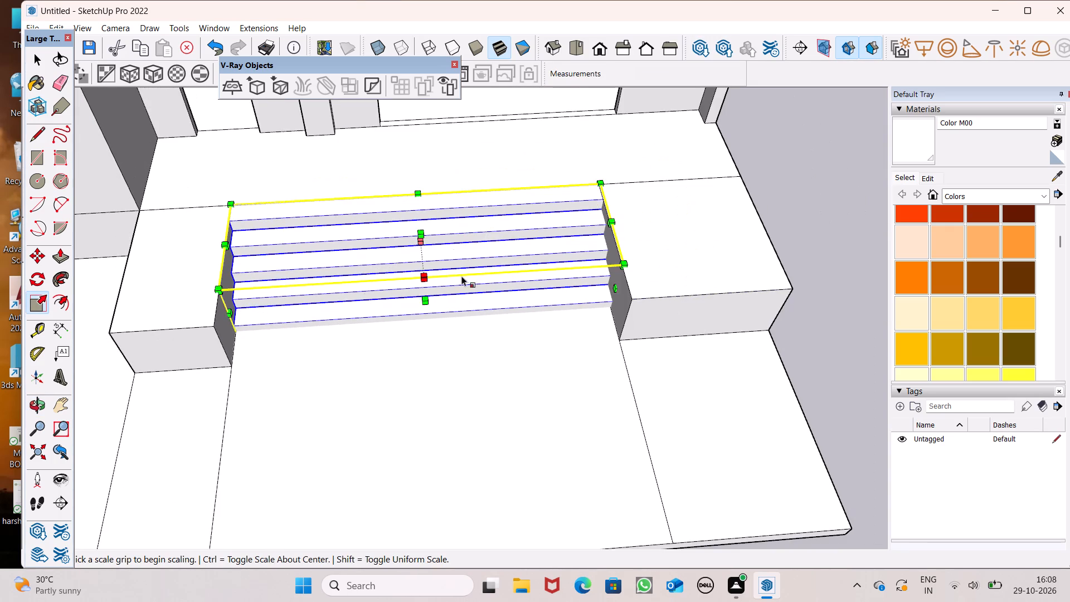
{"action": "scroll", "coordinate": [629, 222], "scroll_direction": "up", "scroll_amount": 14}
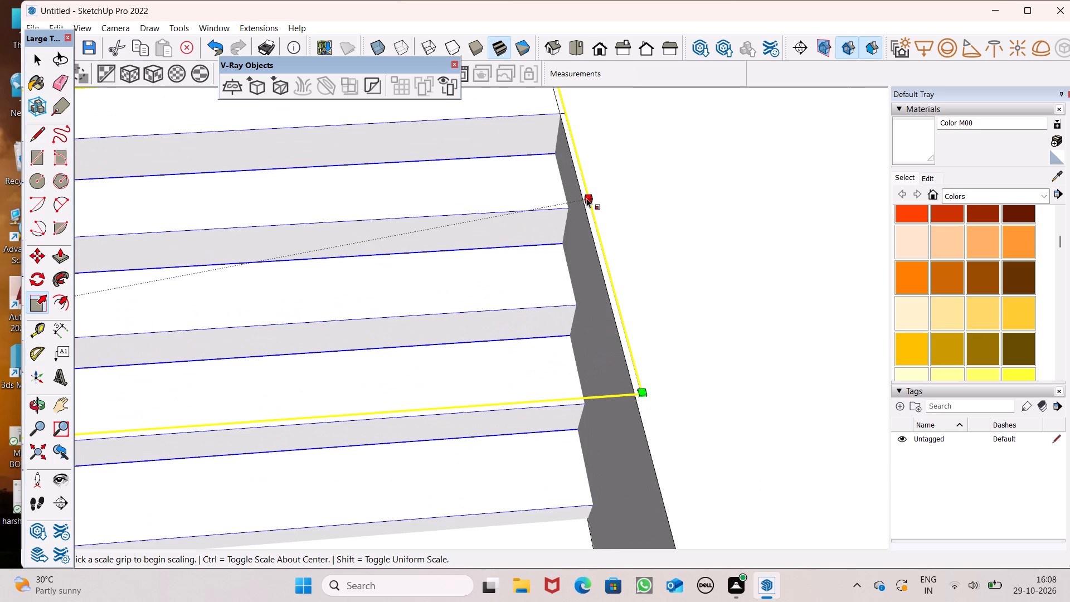
{"action": "left_click_drag", "start_coordinate": [586, 195], "coordinate": [583, 202]}
Examine how the five-step stair group fits against the porch, the end blocks and the ground, from the front and at low angles.
{"action": "scroll", "coordinate": [577, 185], "scroll_direction": "down", "scroll_amount": 17}
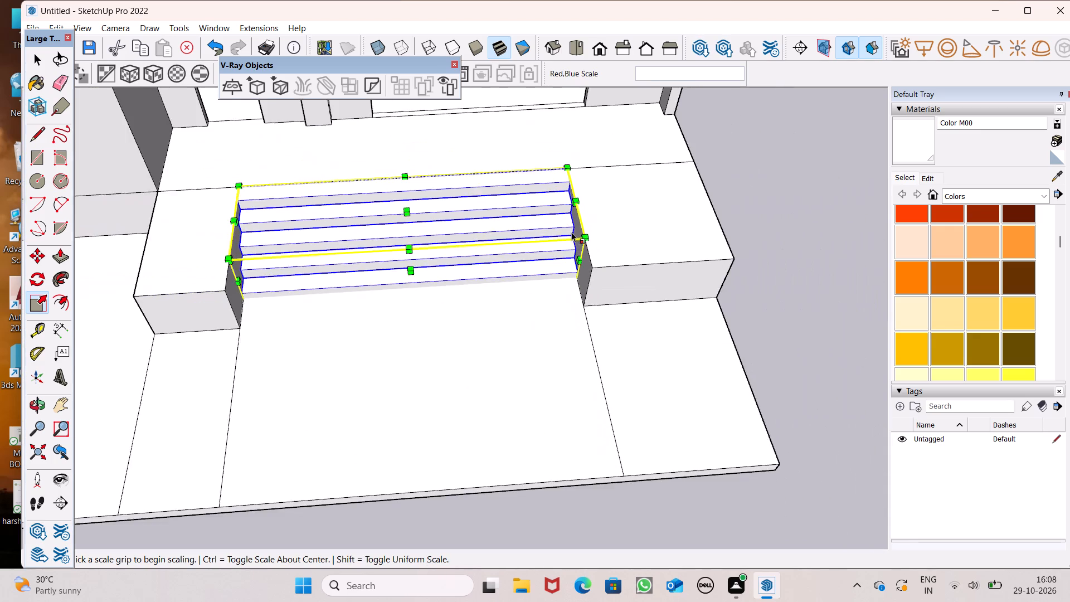
{"action": "scroll", "coordinate": [572, 230], "scroll_direction": "down", "scroll_amount": 3}
{"action": "middle_click_drag", "start_coordinate": [598, 256], "coordinate": [586, 211]}
{"action": "scroll", "coordinate": [523, 222], "scroll_direction": "down", "scroll_amount": 3}
{"action": "middle_click_drag", "start_coordinate": [519, 231], "coordinate": [500, 176]}
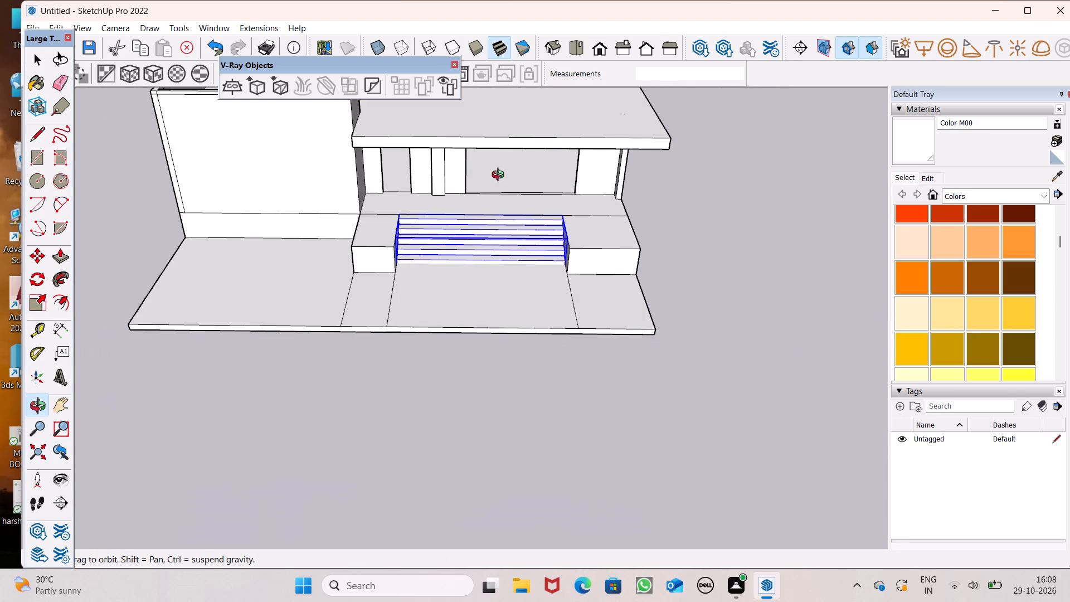
{"action": "middle_click_drag", "start_coordinate": [500, 176], "coordinate": [500, 175]}
{"action": "scroll", "coordinate": [500, 271], "scroll_direction": "up", "scroll_amount": 8}
{"action": "middle_click_drag", "start_coordinate": [509, 266], "coordinate": [525, 218]}
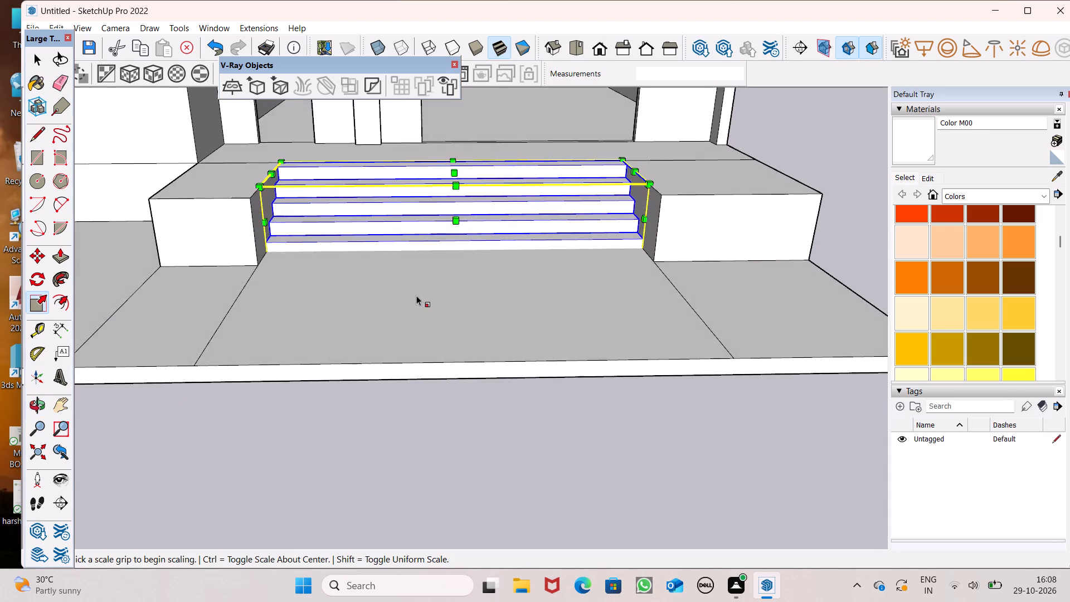
{"action": "scroll", "coordinate": [416, 295], "scroll_direction": "up", "scroll_amount": 6}
{"action": "scroll", "coordinate": [441, 244], "scroll_direction": "up", "scroll_amount": 8}
{"action": "middle_click_drag", "start_coordinate": [495, 327], "coordinate": [483, 349]}
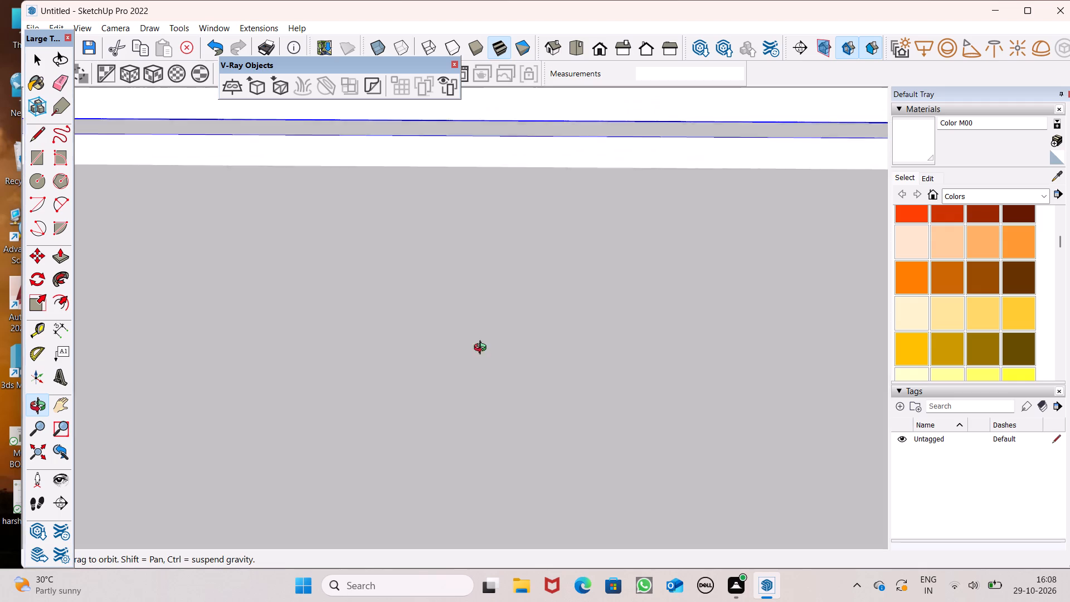
{"action": "middle_click_drag", "start_coordinate": [483, 349], "coordinate": [484, 350]}
{"action": "scroll", "coordinate": [502, 299], "scroll_direction": "down", "scroll_amount": 8}
{"action": "scroll", "coordinate": [483, 343], "scroll_direction": "down", "scroll_amount": 6}
{"action": "scroll", "coordinate": [481, 358], "scroll_direction": "up", "scroll_amount": 1}
{"action": "scroll", "coordinate": [480, 360], "scroll_direction": "down", "scroll_amount": 1}
{"action": "scroll", "coordinate": [498, 403], "scroll_direction": "up", "scroll_amount": 5}
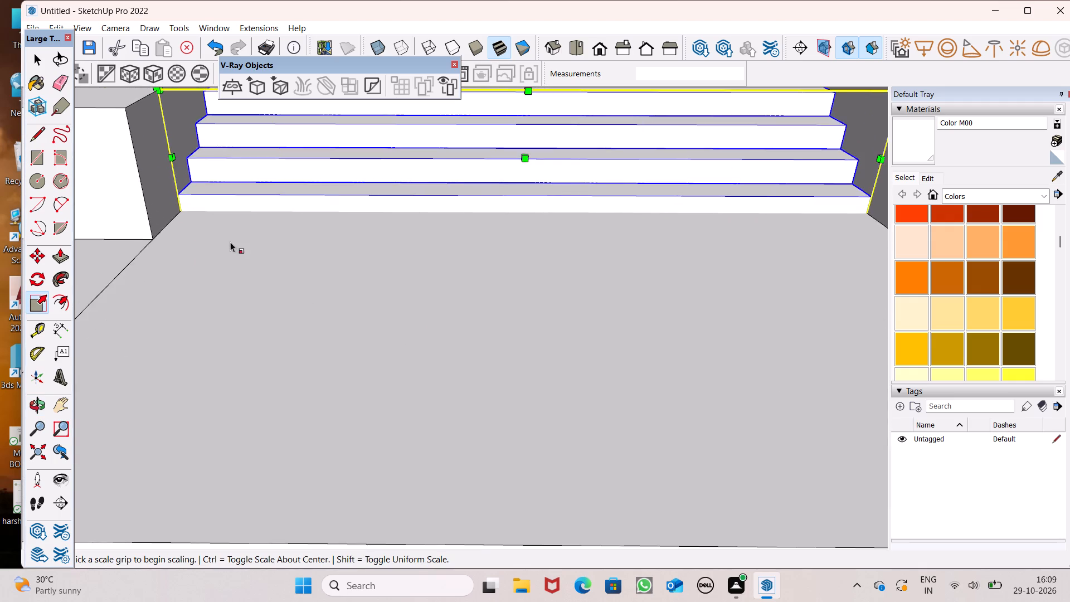
{"action": "scroll", "coordinate": [230, 242], "scroll_direction": "up", "scroll_amount": 15}
{"action": "scroll", "coordinate": [265, 284], "scroll_direction": "up", "scroll_amount": 6}
{"action": "scroll", "coordinate": [497, 337], "scroll_direction": "up", "scroll_amount": 7}
{"action": "scroll", "coordinate": [694, 402], "scroll_direction": "up", "scroll_amount": 2}
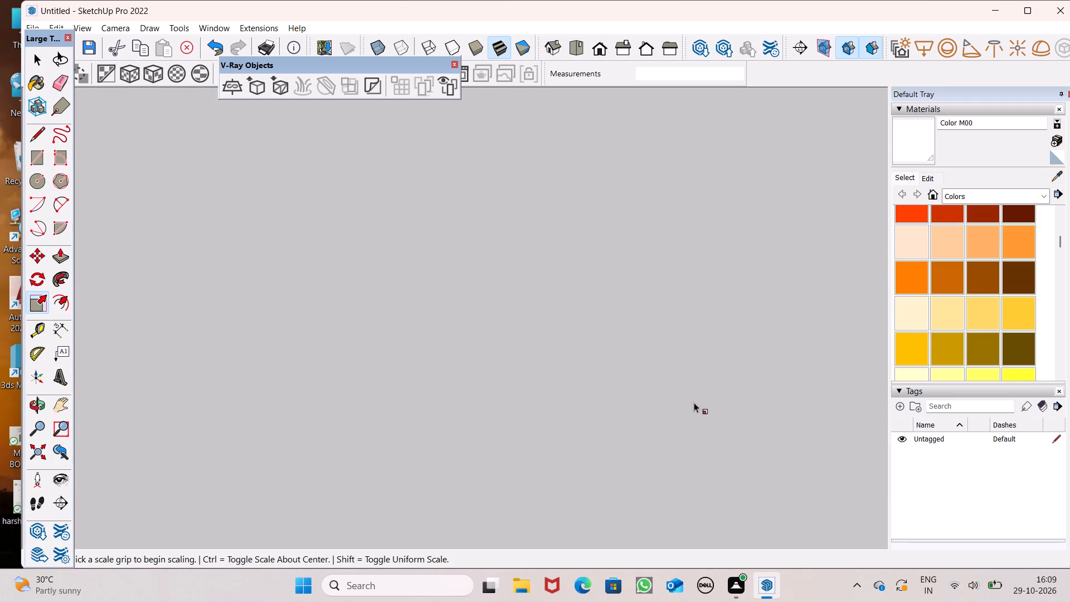
{"action": "scroll", "coordinate": [694, 402], "scroll_direction": "up", "scroll_amount": 11}
{"action": "middle_click_drag", "start_coordinate": [780, 430], "coordinate": [760, 264]}
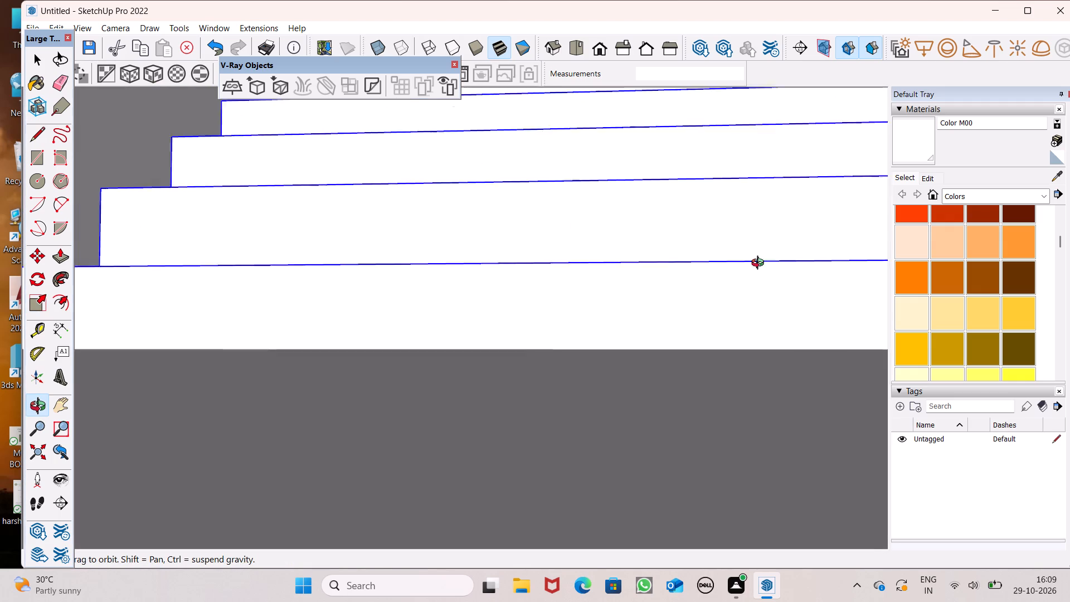
{"action": "middle_click_drag", "start_coordinate": [760, 264], "coordinate": [755, 232]}
{"action": "scroll", "coordinate": [721, 264], "scroll_direction": "down", "scroll_amount": 2}
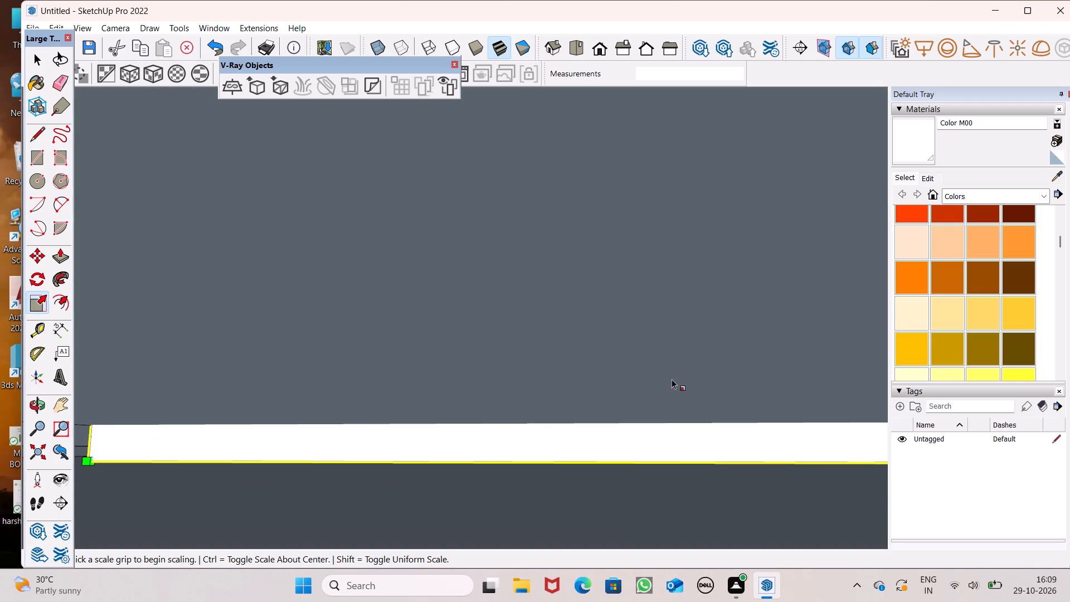
{"action": "middle_click_drag", "start_coordinate": [667, 465], "coordinate": [664, 475]}
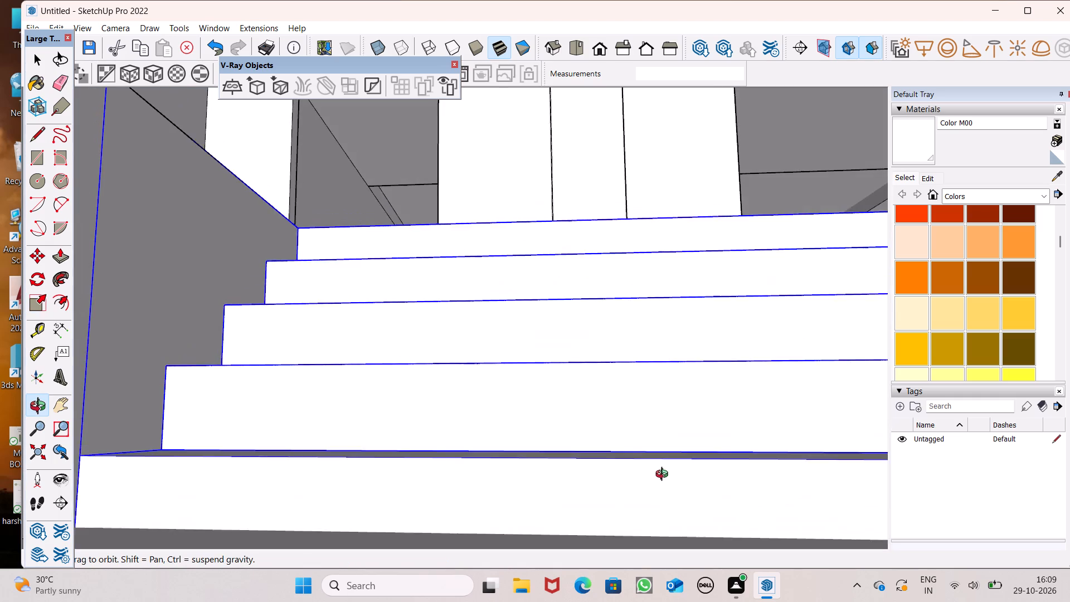
{"action": "middle_click_drag", "start_coordinate": [664, 475], "coordinate": [662, 464]}
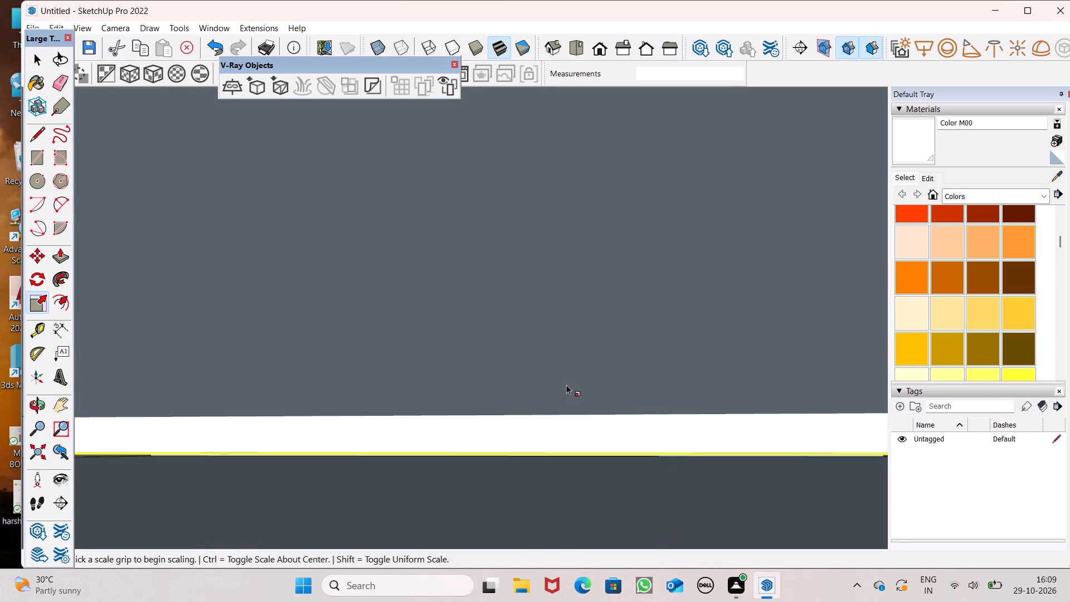
{"action": "scroll", "coordinate": [564, 387], "scroll_direction": "down", "scroll_amount": 13}
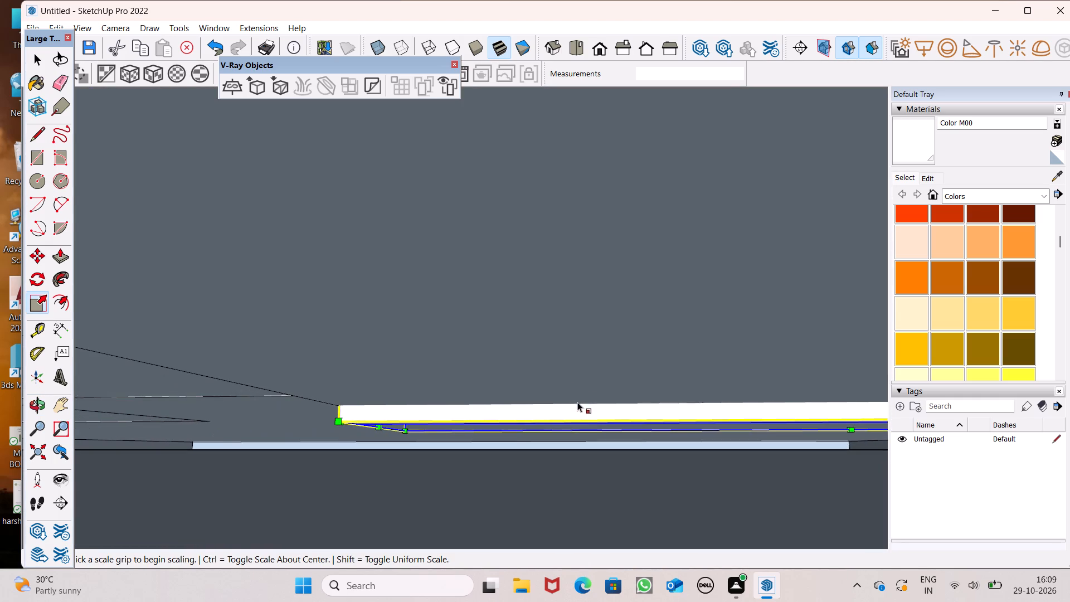
{"action": "middle_click_drag", "start_coordinate": [590, 400], "coordinate": [596, 455]}
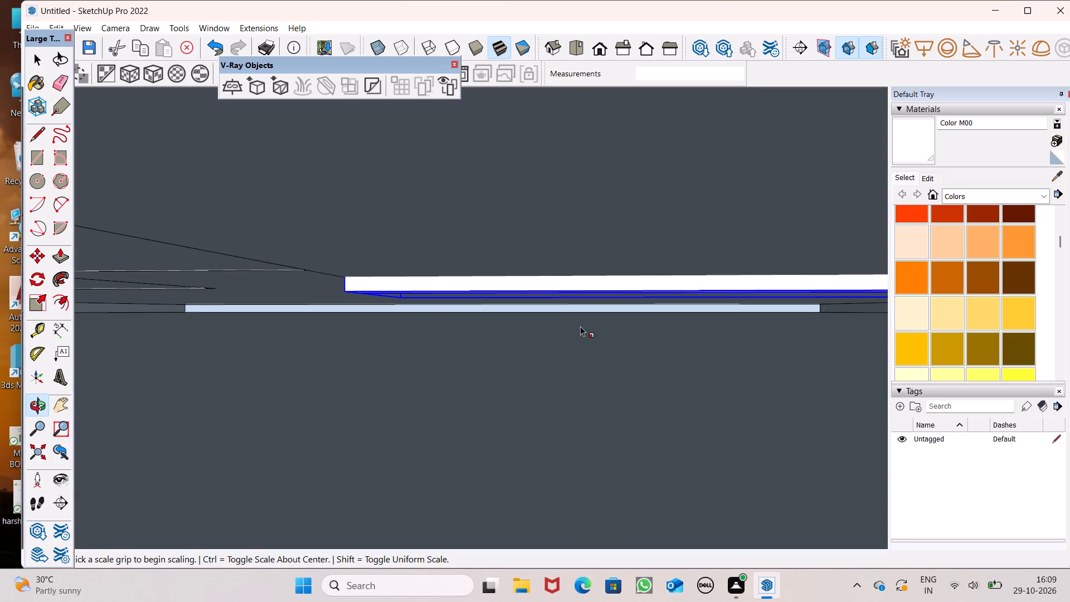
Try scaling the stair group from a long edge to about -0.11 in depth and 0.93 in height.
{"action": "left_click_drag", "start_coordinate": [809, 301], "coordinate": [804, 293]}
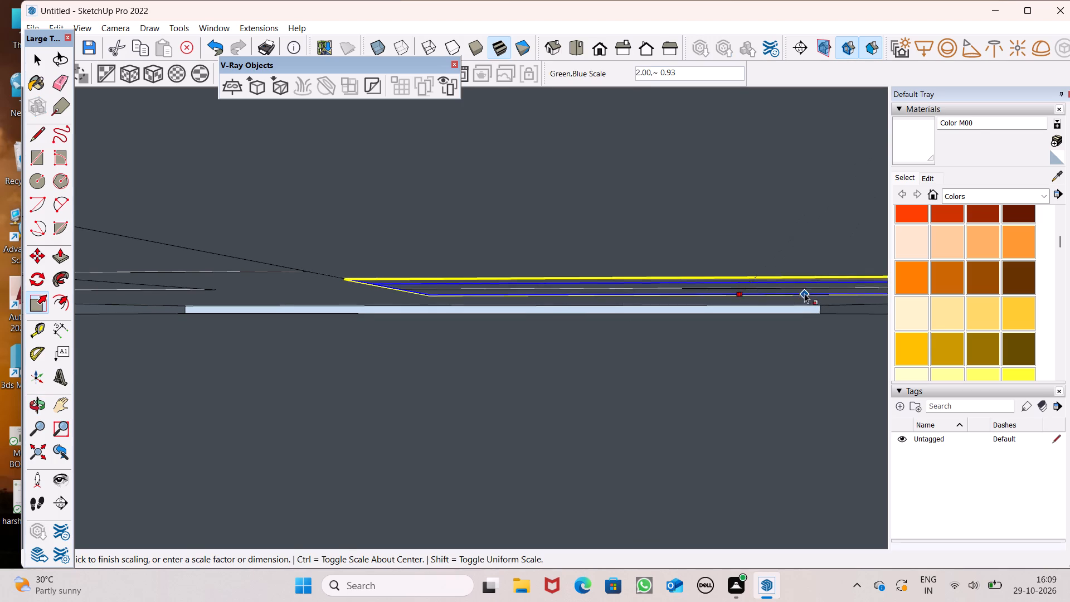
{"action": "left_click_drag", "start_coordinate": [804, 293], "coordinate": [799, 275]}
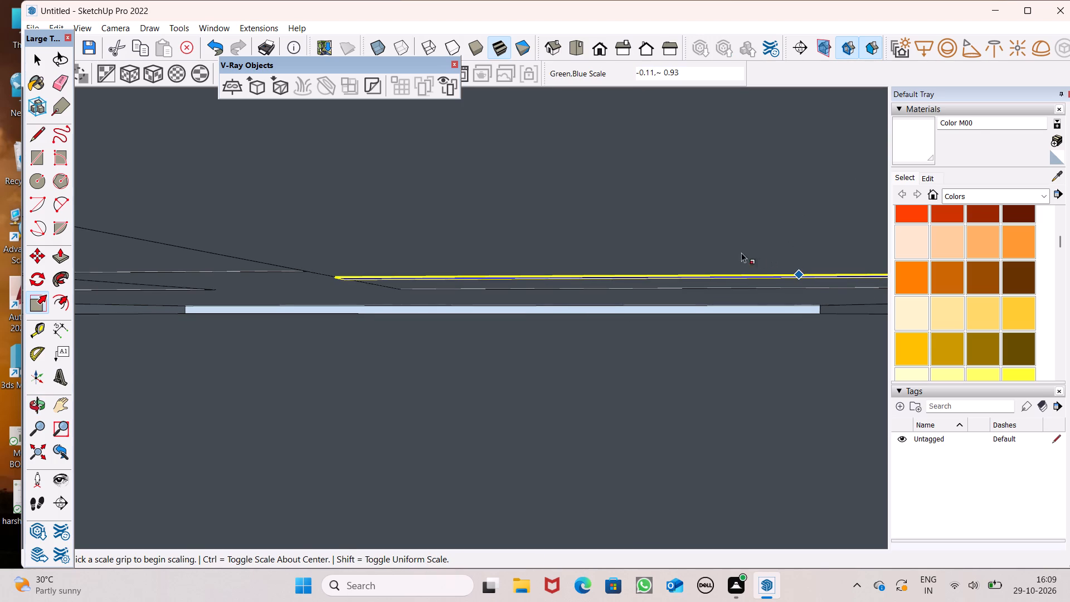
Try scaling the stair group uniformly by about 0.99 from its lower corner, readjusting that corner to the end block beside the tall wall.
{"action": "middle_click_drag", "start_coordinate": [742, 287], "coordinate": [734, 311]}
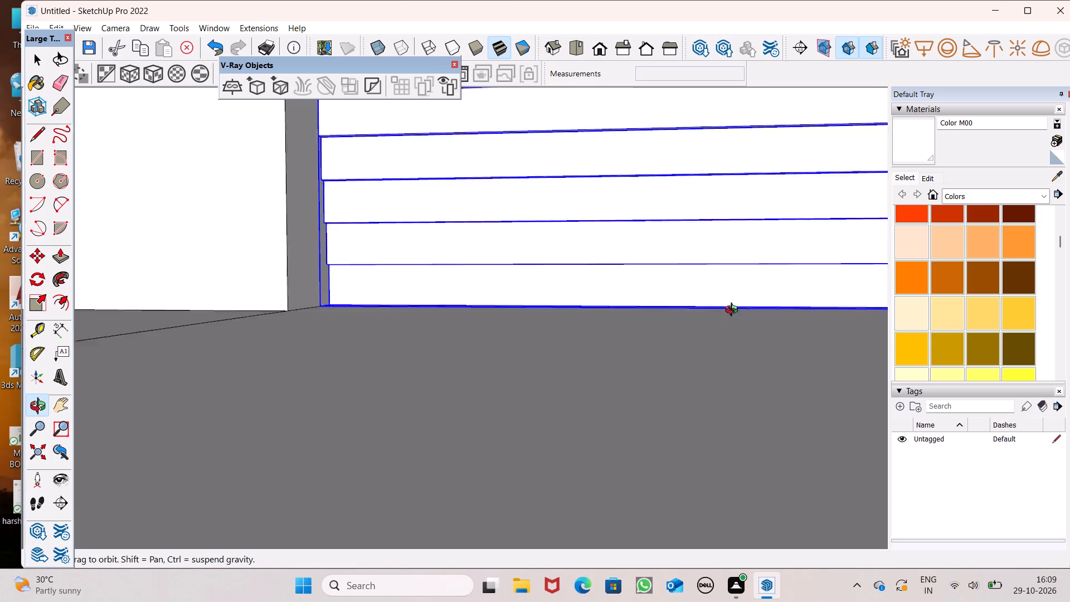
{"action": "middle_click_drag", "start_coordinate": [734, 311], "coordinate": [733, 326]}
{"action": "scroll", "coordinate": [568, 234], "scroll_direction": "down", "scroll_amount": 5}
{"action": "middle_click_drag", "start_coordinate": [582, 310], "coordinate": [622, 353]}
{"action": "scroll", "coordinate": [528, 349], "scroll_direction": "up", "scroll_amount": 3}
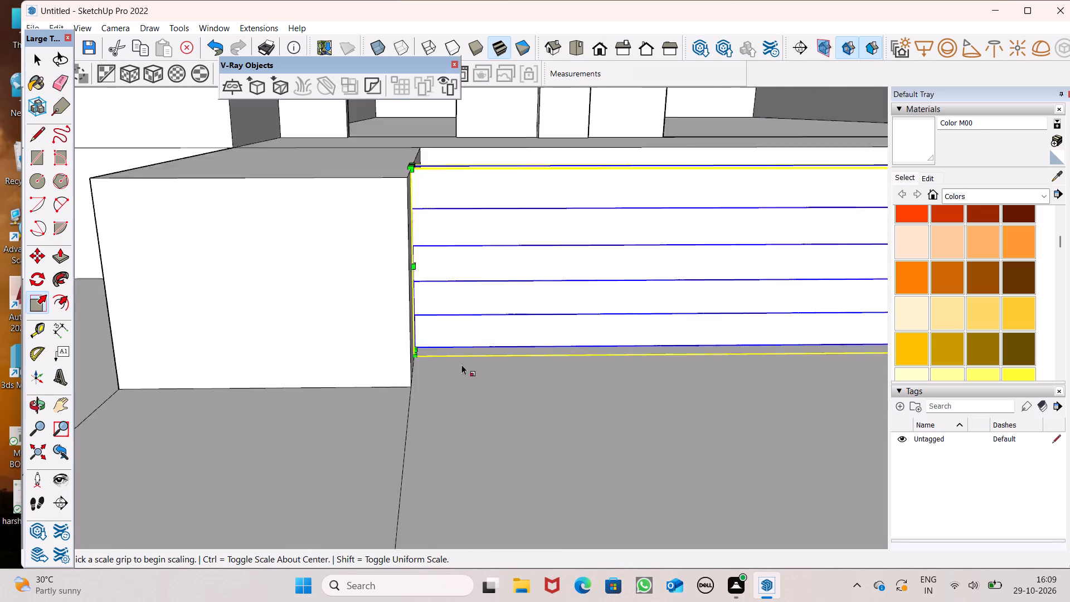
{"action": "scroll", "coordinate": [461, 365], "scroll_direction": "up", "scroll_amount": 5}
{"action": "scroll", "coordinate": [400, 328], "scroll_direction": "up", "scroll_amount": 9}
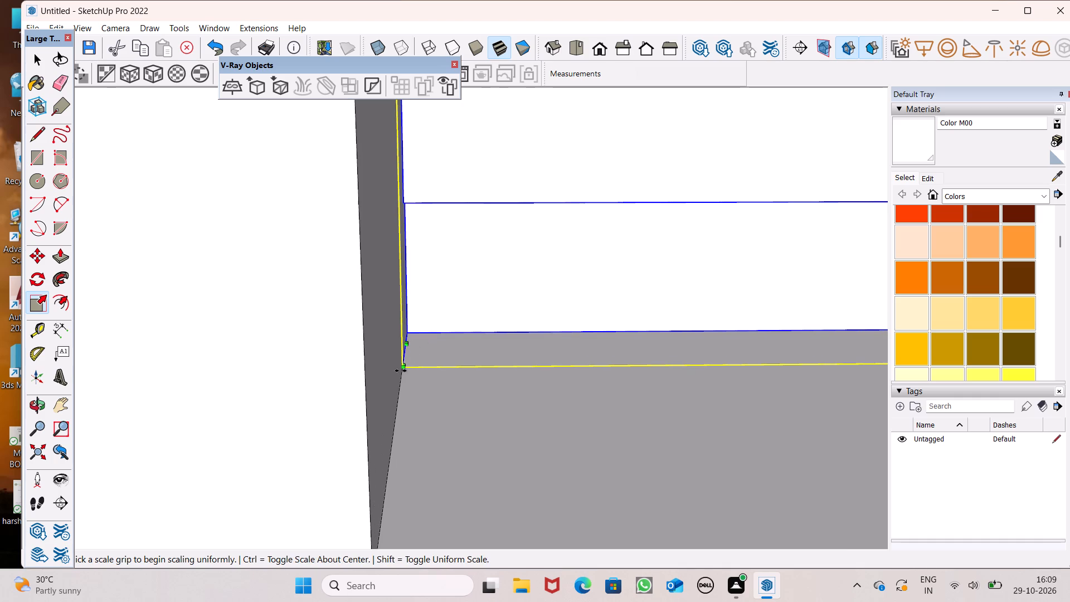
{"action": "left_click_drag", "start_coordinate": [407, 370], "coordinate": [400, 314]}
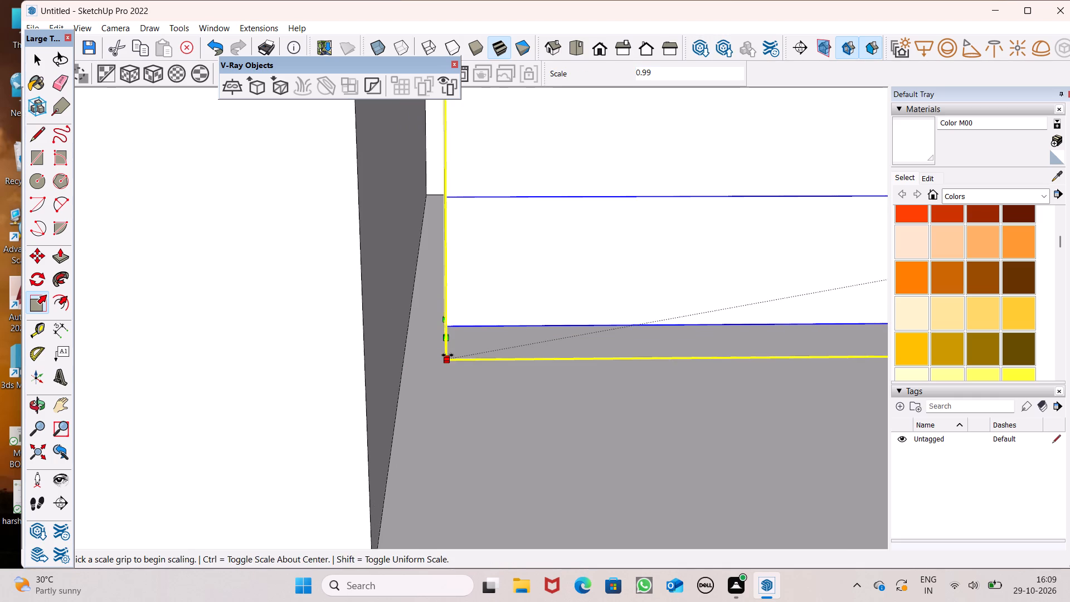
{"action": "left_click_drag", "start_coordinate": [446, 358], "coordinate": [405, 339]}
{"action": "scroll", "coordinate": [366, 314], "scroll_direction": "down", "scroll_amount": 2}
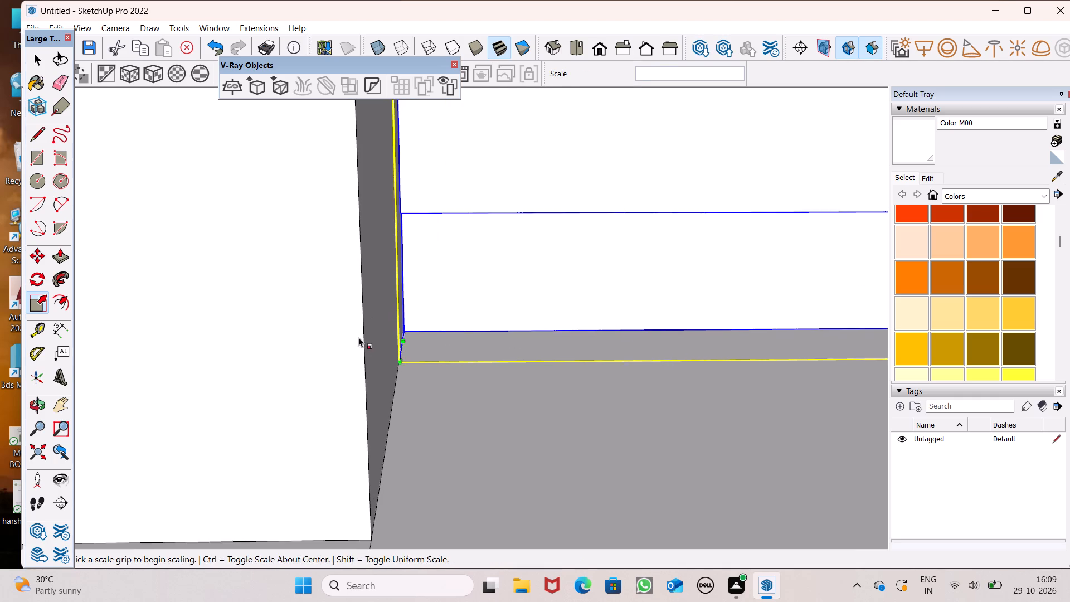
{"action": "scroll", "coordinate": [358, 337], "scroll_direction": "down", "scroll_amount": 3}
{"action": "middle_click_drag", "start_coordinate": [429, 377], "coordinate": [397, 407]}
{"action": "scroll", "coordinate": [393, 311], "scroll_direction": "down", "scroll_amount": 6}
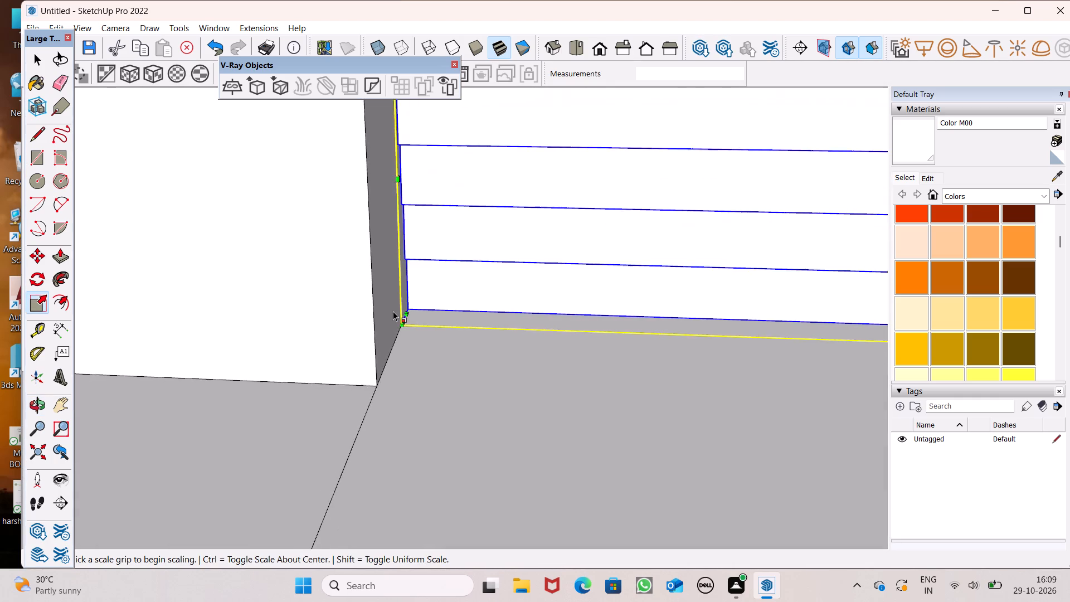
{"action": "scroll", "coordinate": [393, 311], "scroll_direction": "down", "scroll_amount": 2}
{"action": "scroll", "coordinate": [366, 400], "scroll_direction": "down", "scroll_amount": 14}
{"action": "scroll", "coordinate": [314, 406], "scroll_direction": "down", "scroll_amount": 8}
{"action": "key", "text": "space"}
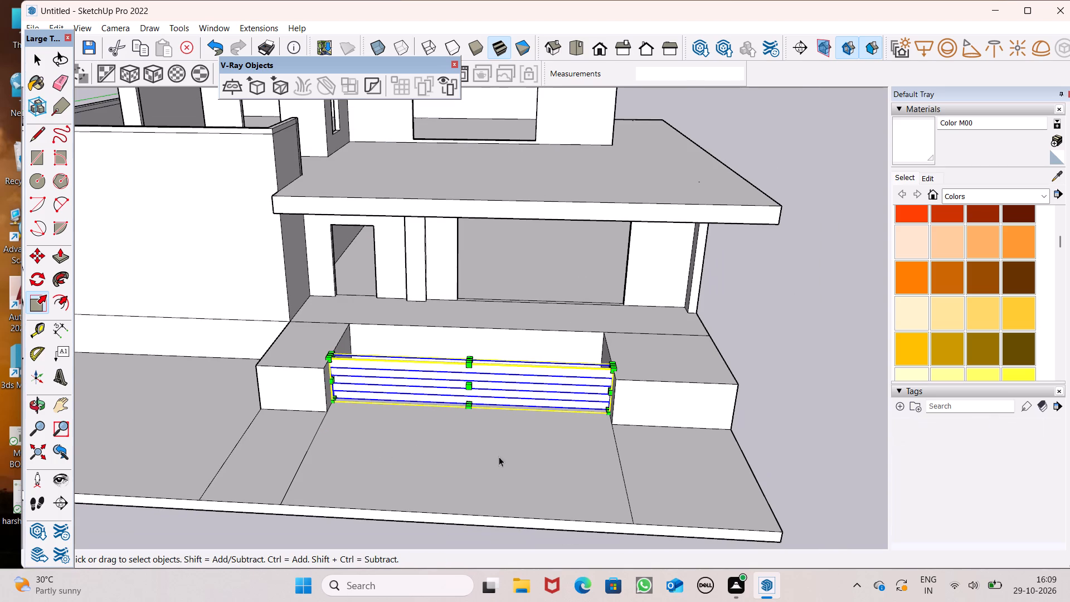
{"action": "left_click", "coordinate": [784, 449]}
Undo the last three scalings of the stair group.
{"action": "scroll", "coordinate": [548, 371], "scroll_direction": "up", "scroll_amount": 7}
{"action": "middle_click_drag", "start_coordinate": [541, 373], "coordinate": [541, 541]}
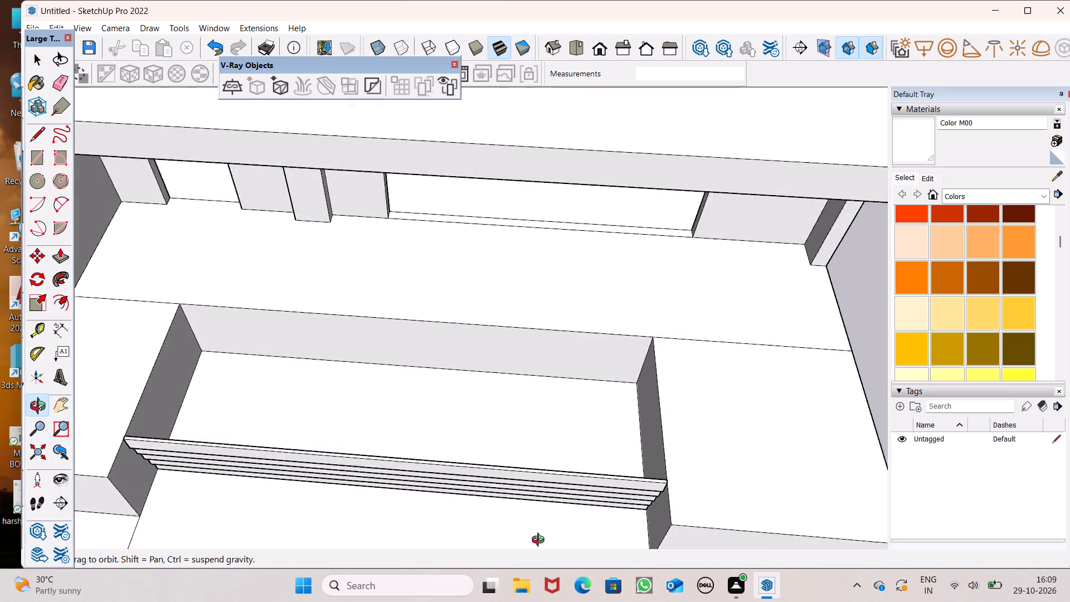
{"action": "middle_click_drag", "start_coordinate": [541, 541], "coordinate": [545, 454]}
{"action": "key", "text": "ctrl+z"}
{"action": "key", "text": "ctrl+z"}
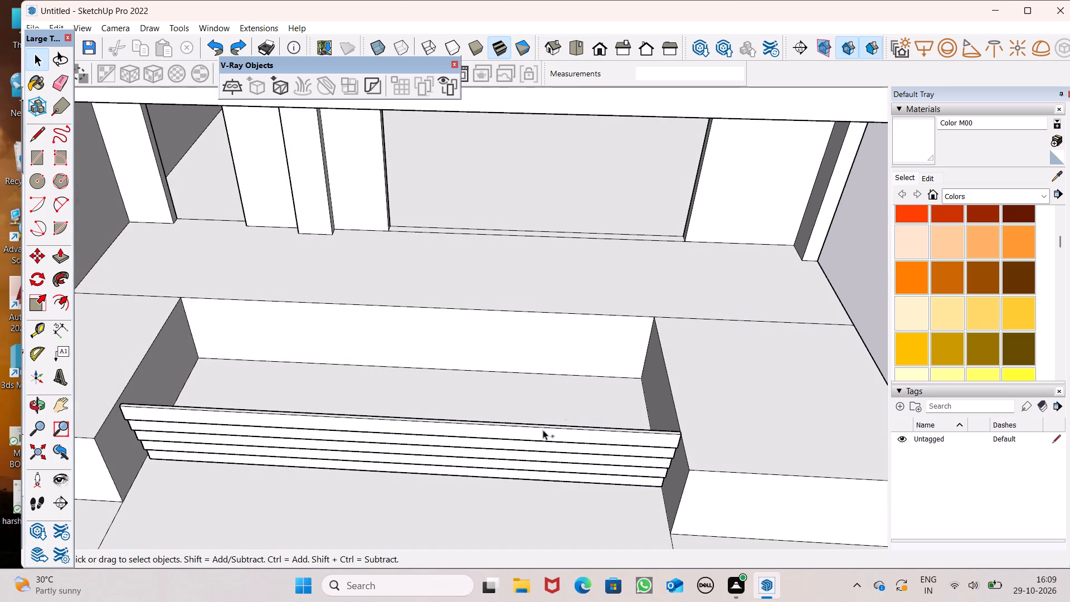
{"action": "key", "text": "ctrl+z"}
Undo five more changes to the stair group, back to its short length before it was stretched across the gap.
{"action": "scroll", "coordinate": [531, 374], "scroll_direction": "down", "scroll_amount": 4}
{"action": "middle_click_drag", "start_coordinate": [531, 444], "coordinate": [551, 337]}
{"action": "left_click", "coordinate": [410, 406]}
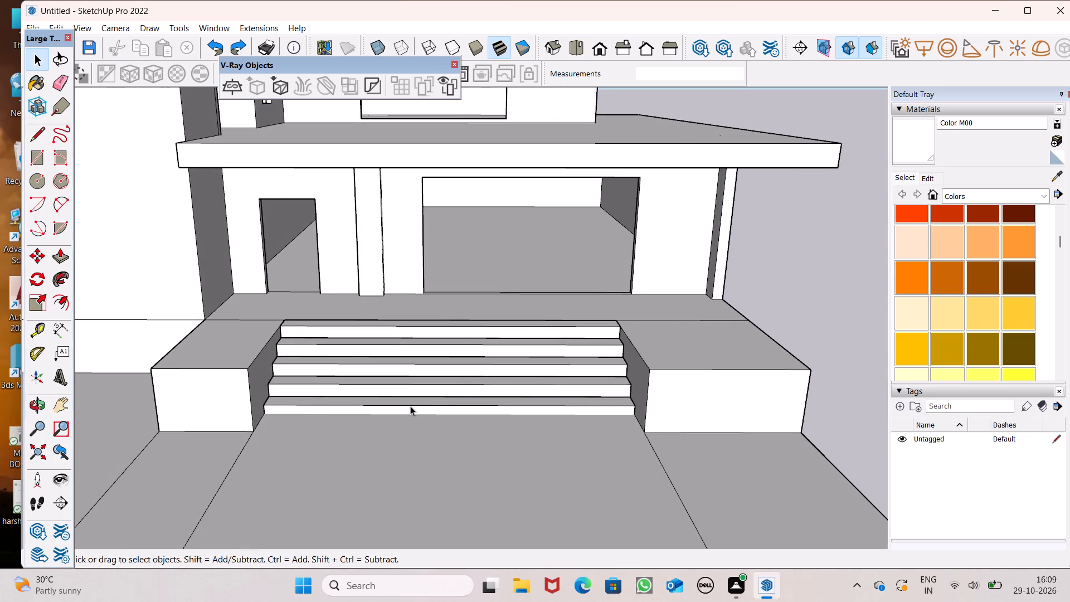
{"action": "scroll", "coordinate": [429, 380], "scroll_direction": "down", "scroll_amount": 3}
{"action": "scroll", "coordinate": [193, 453], "scroll_direction": "up", "scroll_amount": 6}
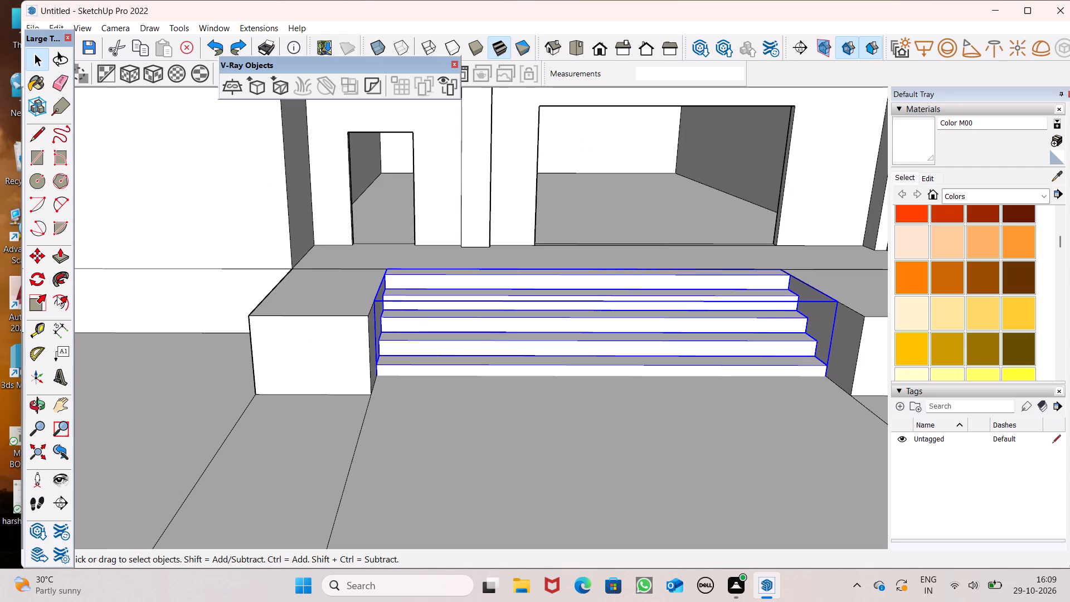
{"action": "left_click", "coordinate": [33, 312]}
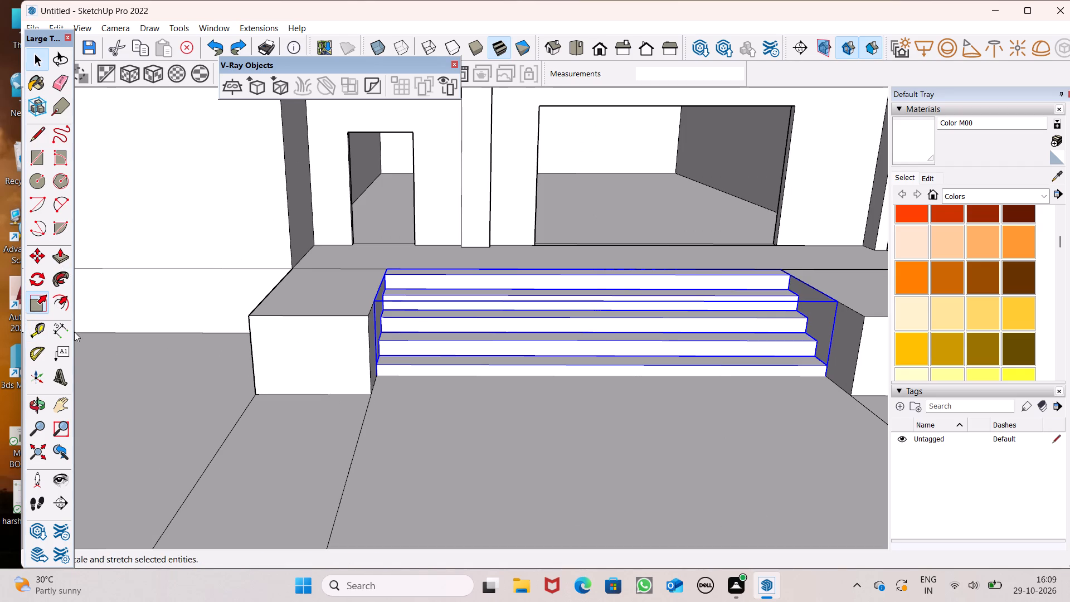
{"action": "scroll", "coordinate": [381, 437], "scroll_direction": "up", "scroll_amount": 3}
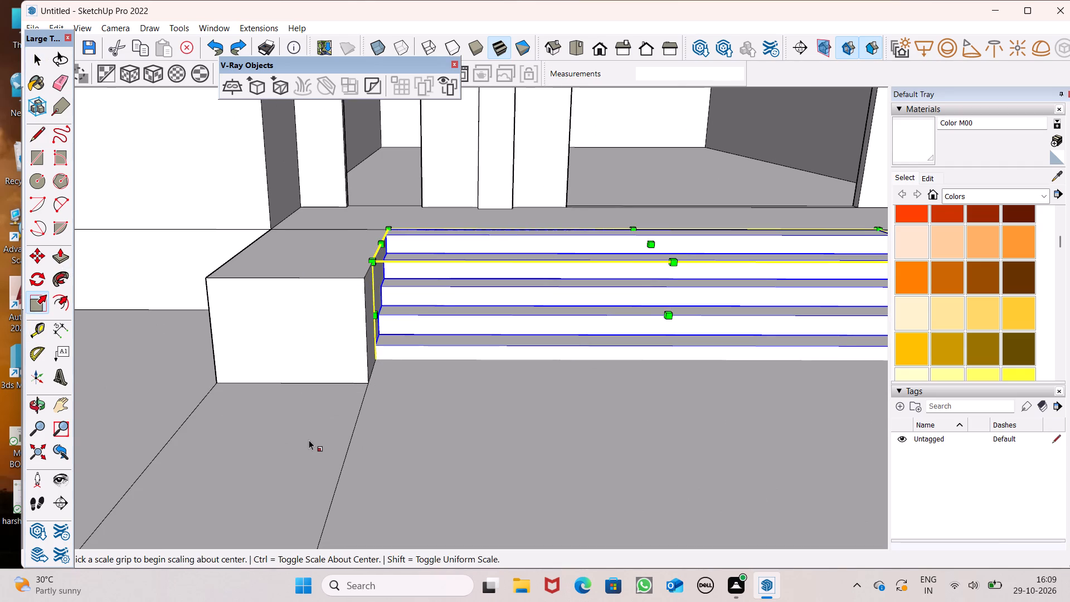
{"action": "key", "text": "ctrl+z"}
{"action": "key", "text": "ctrl+z"}
{"action": "key", "text": "ctrl+z"}
{"action": "key", "text": "ctrl+z"}
{"action": "key", "text": "ctrl+z"}
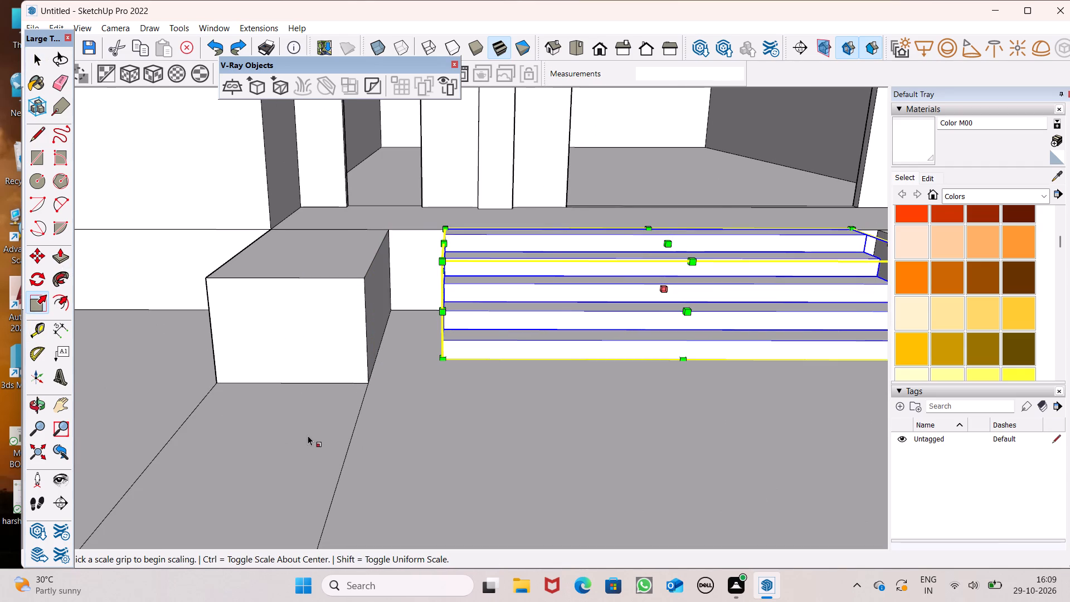
Stretch the short stair group lengthwise by about 1.92 to the side of the end block farther from the tall wall.
{"action": "scroll", "coordinate": [306, 415], "scroll_direction": "down", "scroll_amount": 5}
{"action": "middle_click_drag", "start_coordinate": [415, 432], "coordinate": [354, 444]}
{"action": "scroll", "coordinate": [357, 435], "scroll_direction": "up", "scroll_amount": 1}
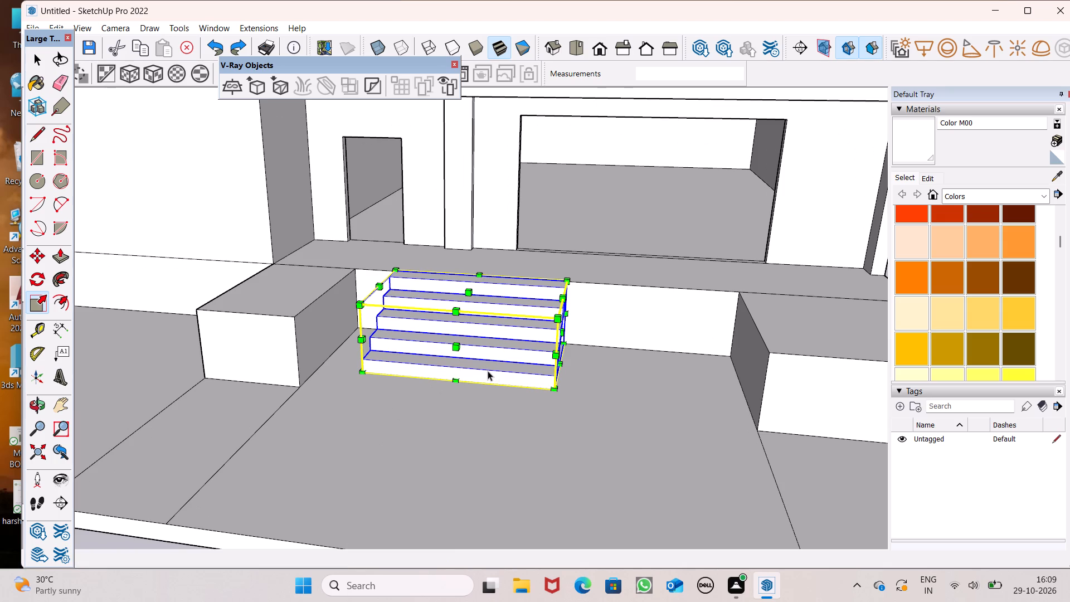
{"action": "key", "text": "space"}
{"action": "left_click", "coordinate": [490, 371]}
{"action": "middle_click_drag", "start_coordinate": [490, 380], "coordinate": [374, 393]}
{"action": "scroll", "coordinate": [374, 393], "scroll_direction": "up", "scroll_amount": 1}
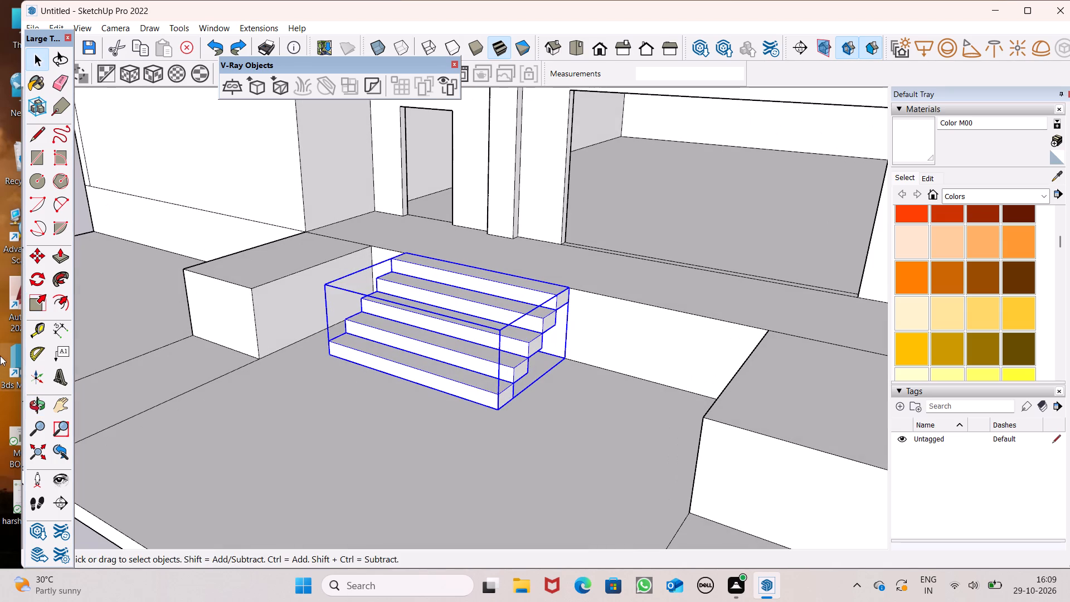
{"action": "left_click", "coordinate": [36, 312]}
{"action": "scroll", "coordinate": [612, 331], "scroll_direction": "up", "scroll_amount": 3}
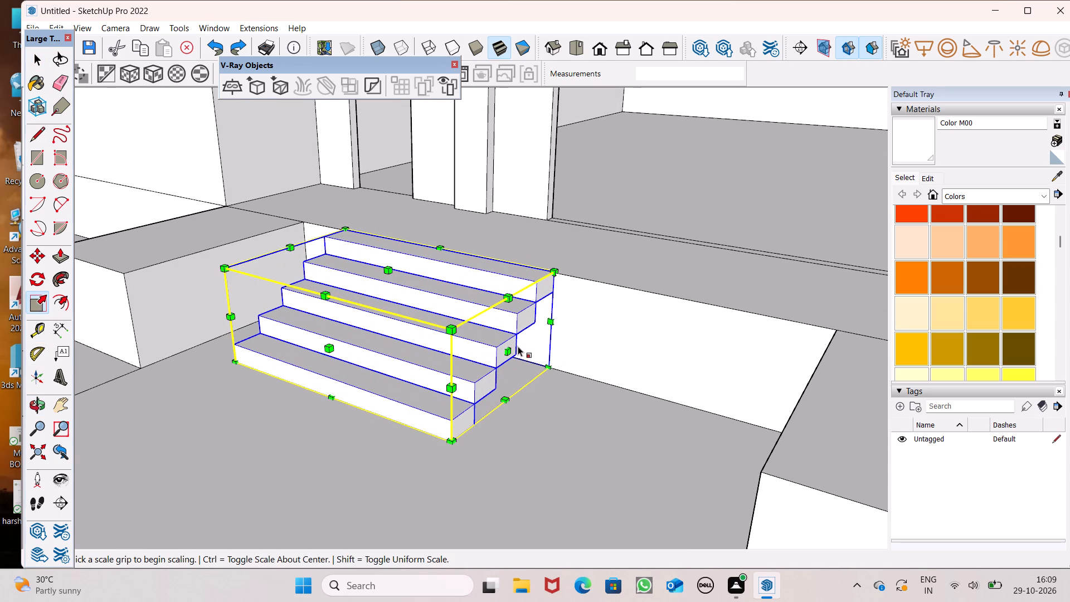
{"action": "left_click_drag", "start_coordinate": [512, 355], "coordinate": [708, 364]}
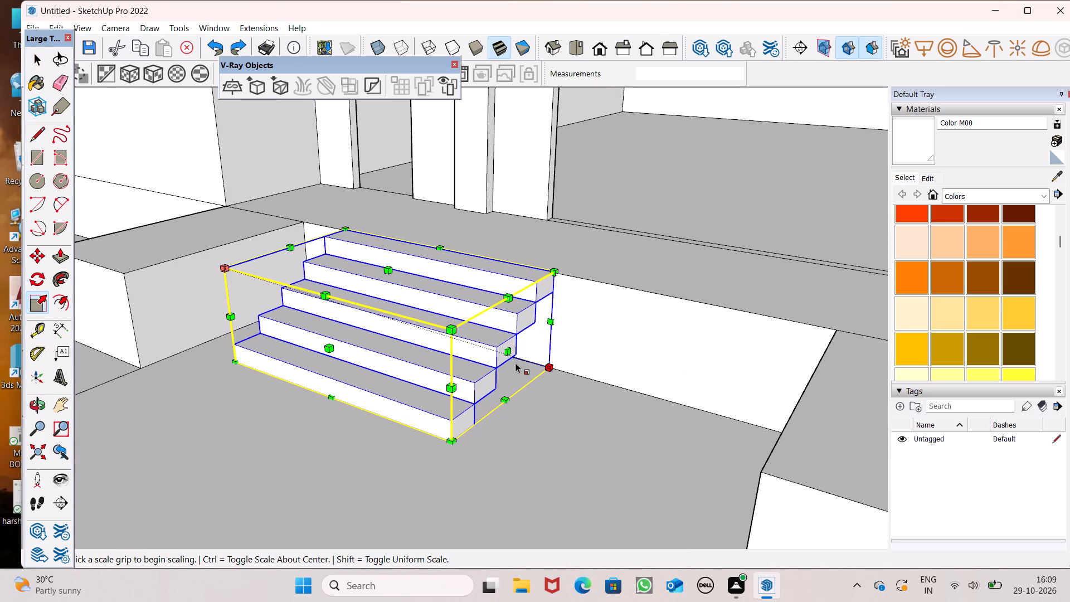
{"action": "left_click_drag", "start_coordinate": [510, 352], "coordinate": [795, 358]}
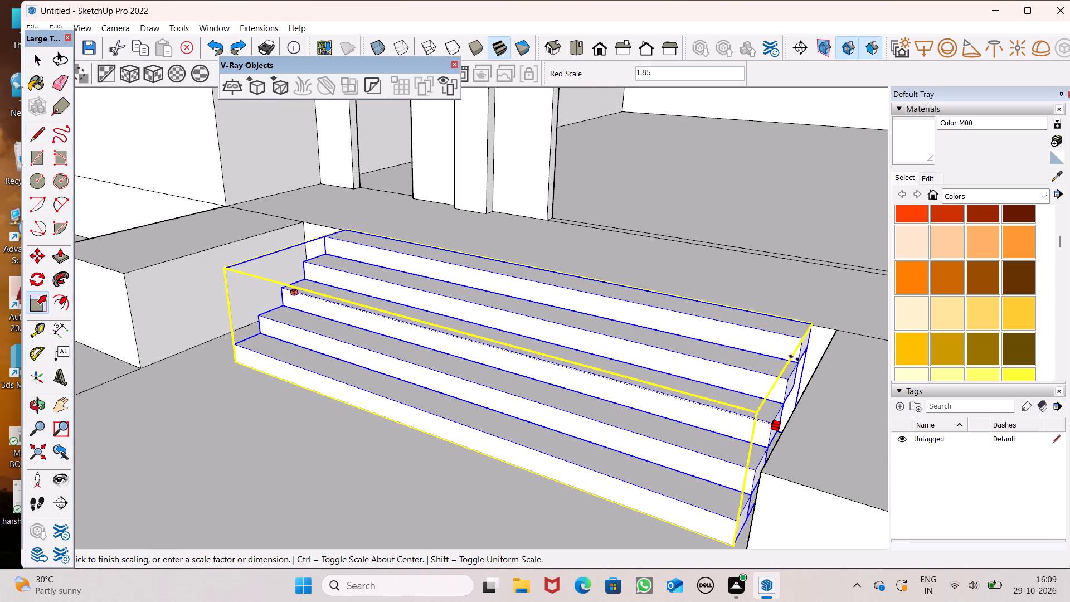
{"action": "left_click_drag", "start_coordinate": [795, 358], "coordinate": [830, 344]}
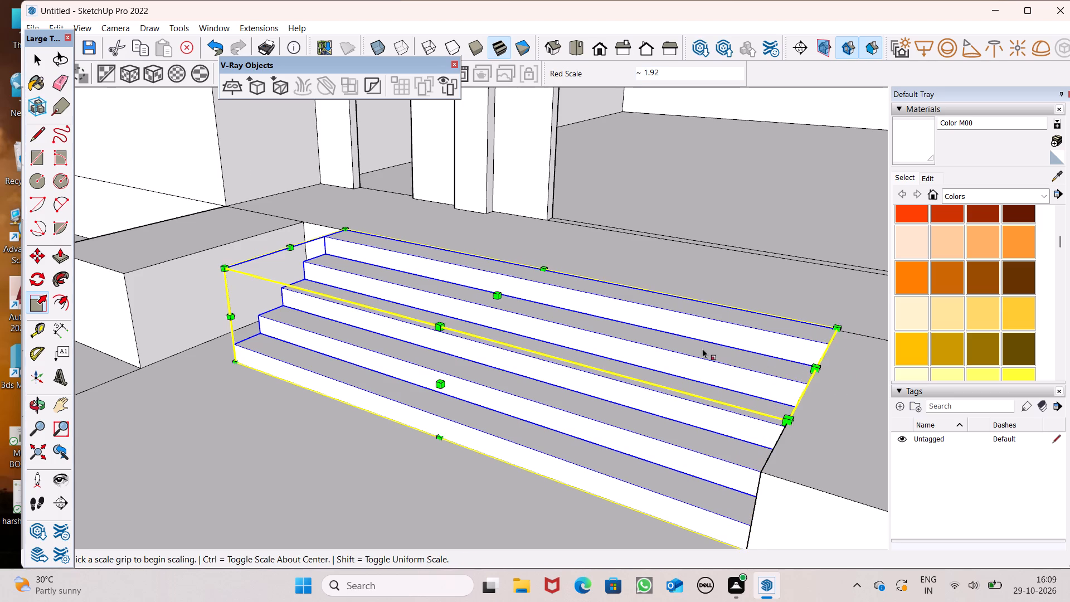
{"action": "scroll", "coordinate": [702, 348], "scroll_direction": "down", "scroll_amount": 3}
{"action": "middle_click_drag", "start_coordinate": [711, 409], "coordinate": [847, 377]}
{"action": "middle_click_drag", "start_coordinate": [281, 421], "coordinate": [360, 477]}
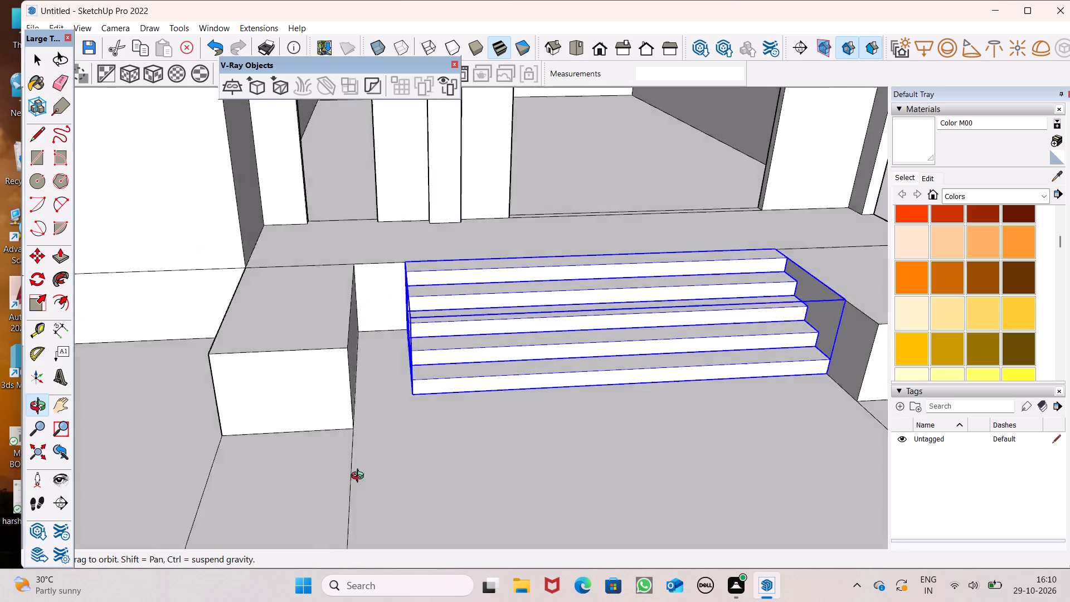
Scale the stair group lengthwise until its end meets the side of the end block beside the tall wall.
{"action": "middle_click_drag", "start_coordinate": [360, 477], "coordinate": [407, 465]}
{"action": "scroll", "coordinate": [423, 407], "scroll_direction": "up", "scroll_amount": 7}
{"action": "left_click_drag", "start_coordinate": [420, 263], "coordinate": [395, 257]}
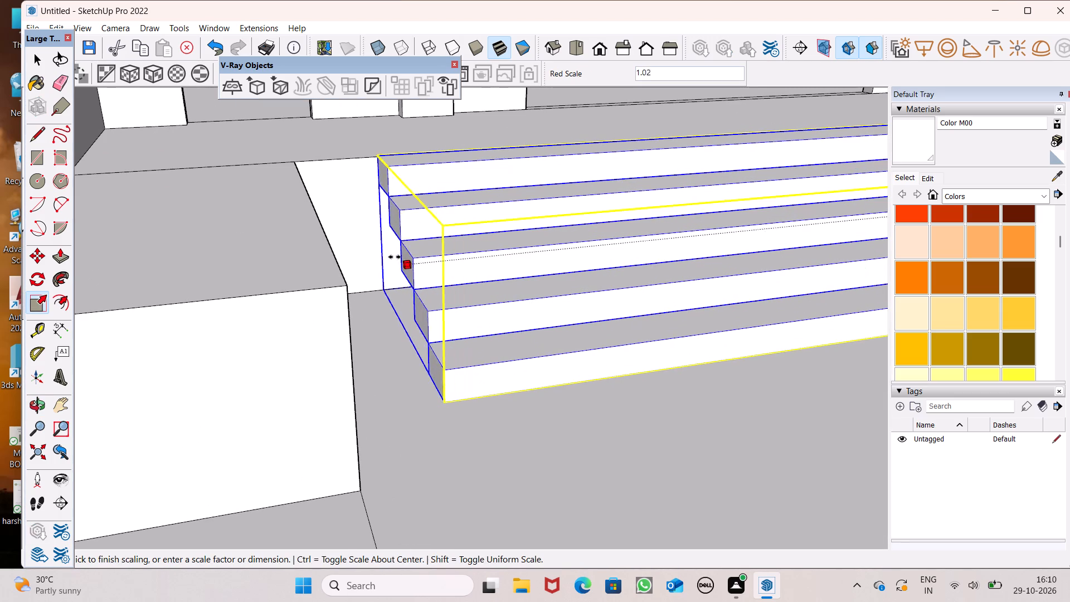
{"action": "left_click_drag", "start_coordinate": [395, 257], "coordinate": [342, 267]}
{"action": "scroll", "coordinate": [271, 284], "scroll_direction": "down", "scroll_amount": 6}
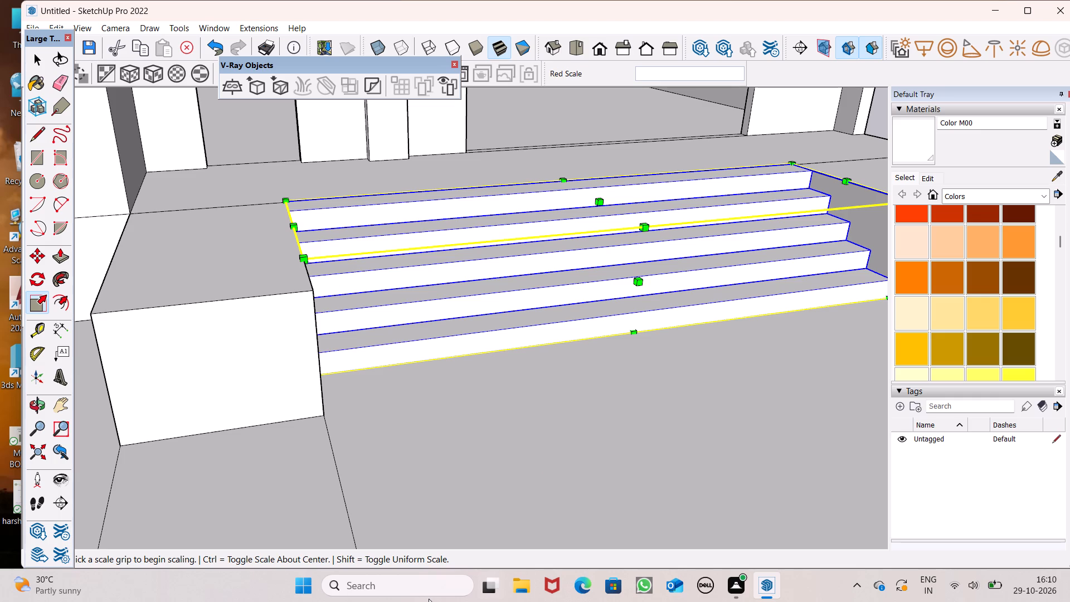
{"action": "scroll", "coordinate": [192, 543], "scroll_direction": "down", "scroll_amount": 1}
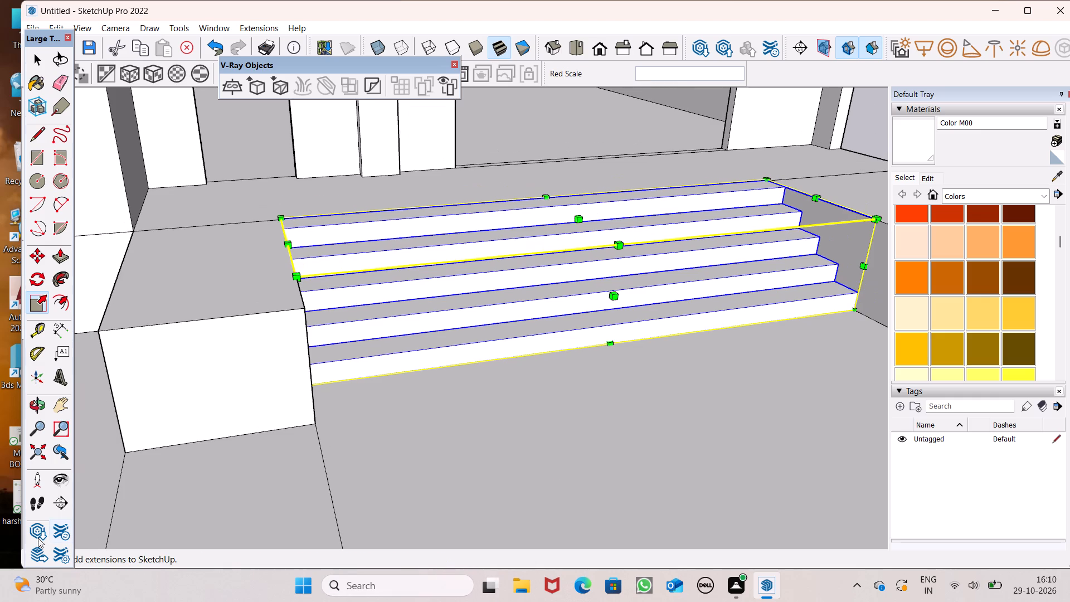
{"action": "scroll", "coordinate": [0, 523], "scroll_direction": "down", "scroll_amount": 6}
{"action": "middle_click_drag", "start_coordinate": [72, 530], "coordinate": [0, 483]}
{"action": "scroll", "coordinate": [16, 460], "scroll_direction": "up", "scroll_amount": 1}
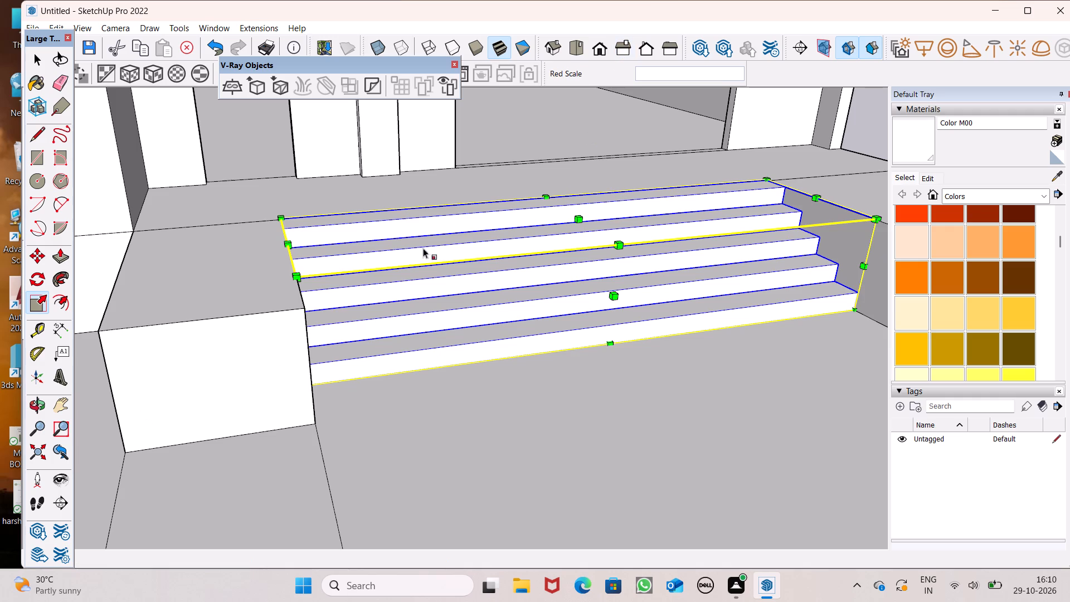
{"action": "scroll", "coordinate": [639, 85], "scroll_direction": "down", "scroll_amount": 1}
{"action": "scroll", "coordinate": [516, 237], "scroll_direction": "down", "scroll_amount": 8}
{"action": "key", "text": "space"}
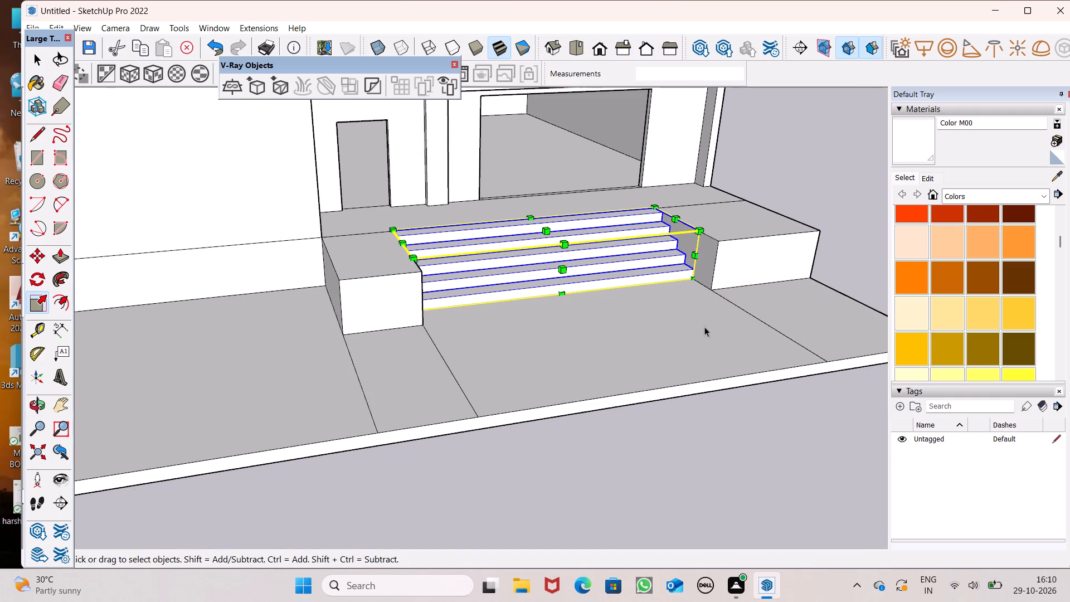
Examine how the stair group fits between the two end blocks and against the porch edge.
{"action": "middle_click_drag", "start_coordinate": [700, 326], "coordinate": [591, 316]}
{"action": "scroll", "coordinate": [390, 264], "scroll_direction": "down", "scroll_amount": 6}
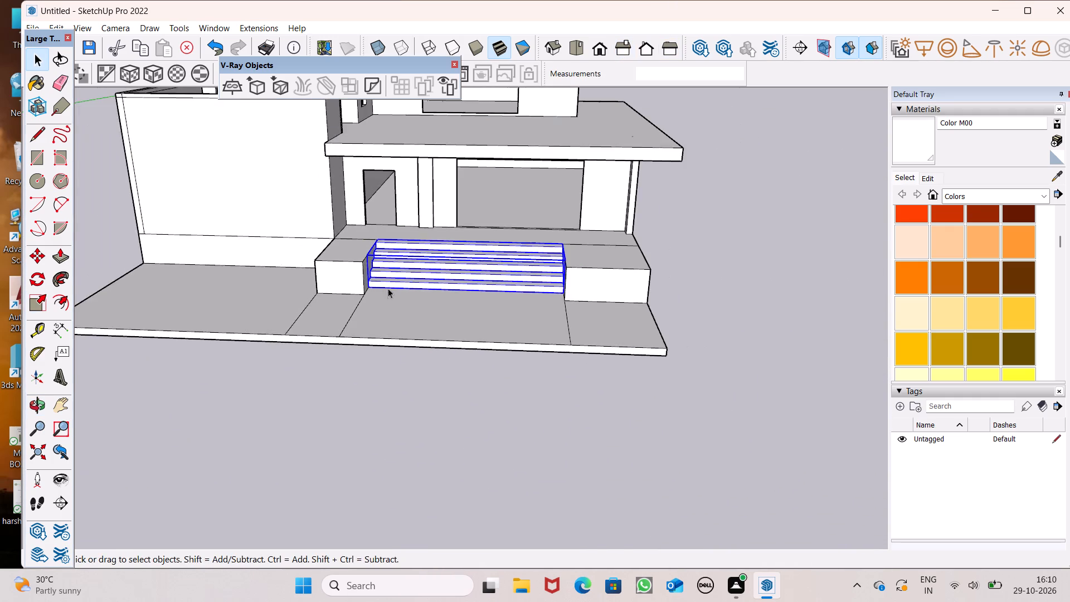
{"action": "middle_click_drag", "start_coordinate": [440, 298], "coordinate": [404, 395]}
{"action": "scroll", "coordinate": [494, 298], "scroll_direction": "up", "scroll_amount": 10}
{"action": "scroll", "coordinate": [651, 276], "scroll_direction": "up", "scroll_amount": 6}
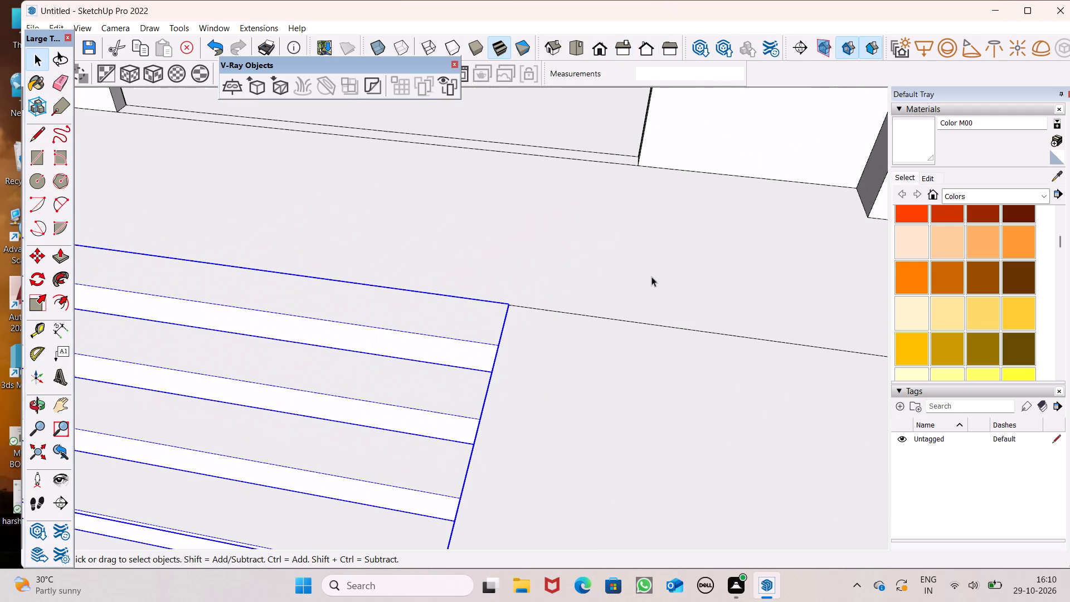
{"action": "scroll", "coordinate": [651, 276], "scroll_direction": "up", "scroll_amount": 2}
{"action": "scroll", "coordinate": [629, 266], "scroll_direction": "down", "scroll_amount": 12}
{"action": "middle_click_drag", "start_coordinate": [612, 284], "coordinate": [546, 314]}
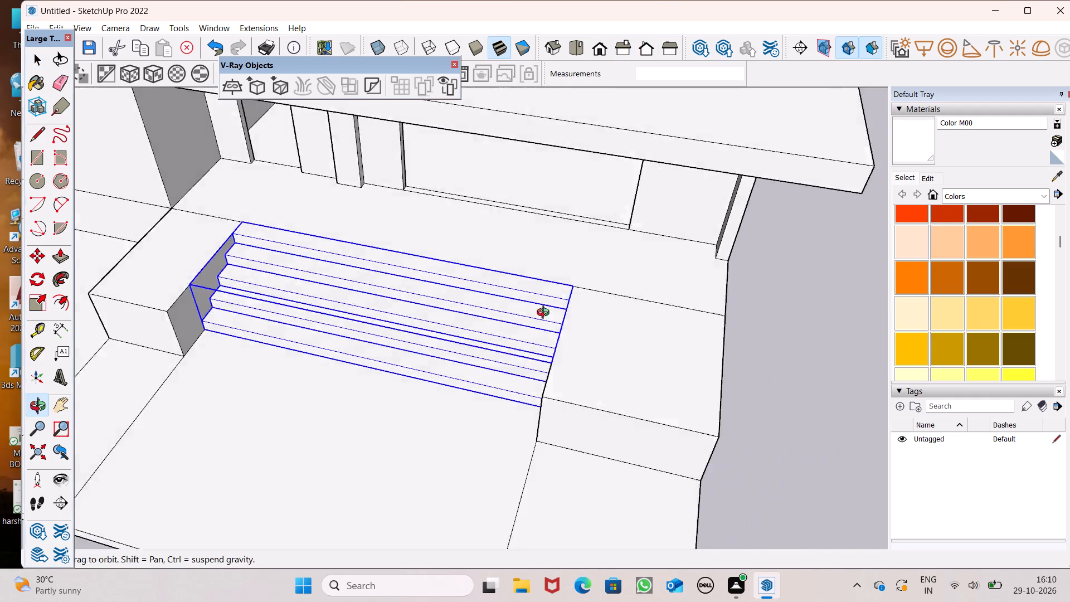
{"action": "middle_click_drag", "start_coordinate": [546, 314], "coordinate": [591, 186]}
{"action": "scroll", "coordinate": [456, 183], "scroll_direction": "down", "scroll_amount": 2}
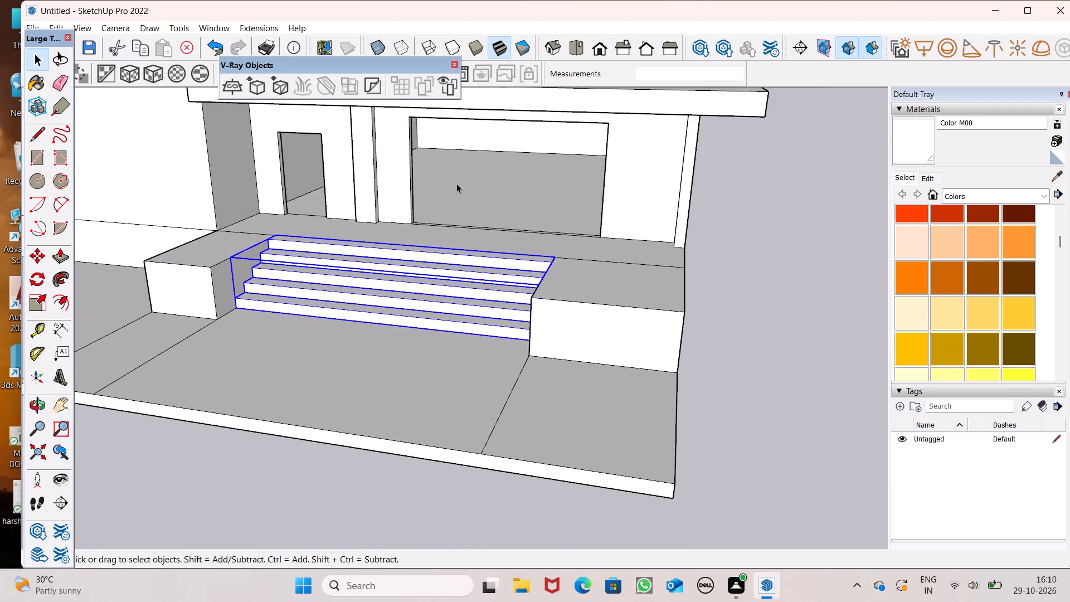
{"action": "scroll", "coordinate": [456, 183], "scroll_direction": "down", "scroll_amount": 4}
Move the stair group out of the porch gap to open space beside the house, about 45' away.
{"action": "middle_click_drag", "start_coordinate": [454, 312], "coordinate": [495, 328]}
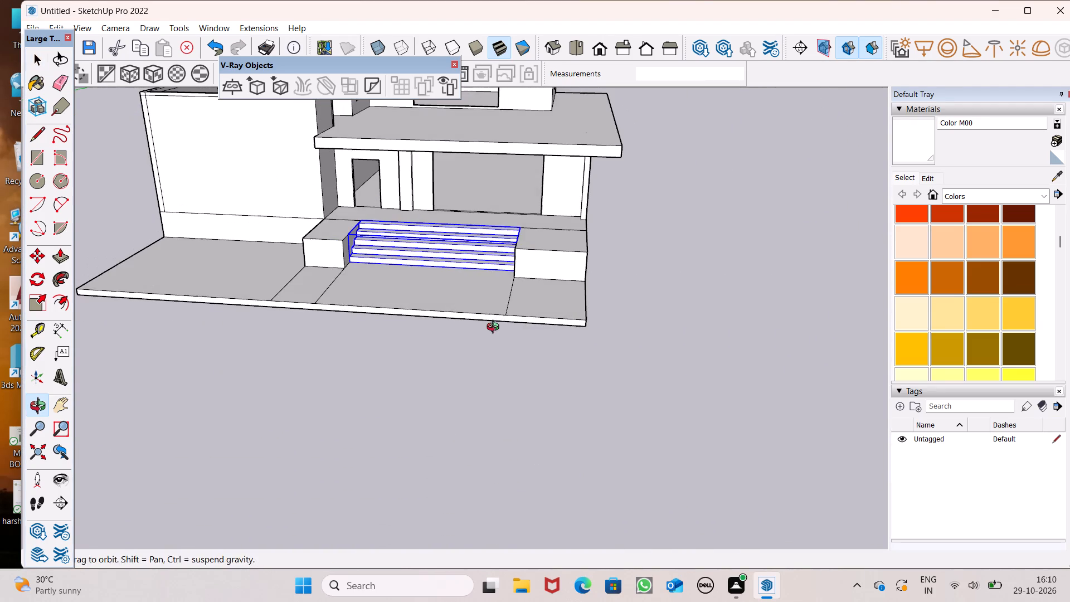
{"action": "middle_click_drag", "start_coordinate": [495, 328], "coordinate": [497, 328]}
{"action": "key", "text": "m"}
{"action": "key", "text": "Return"}
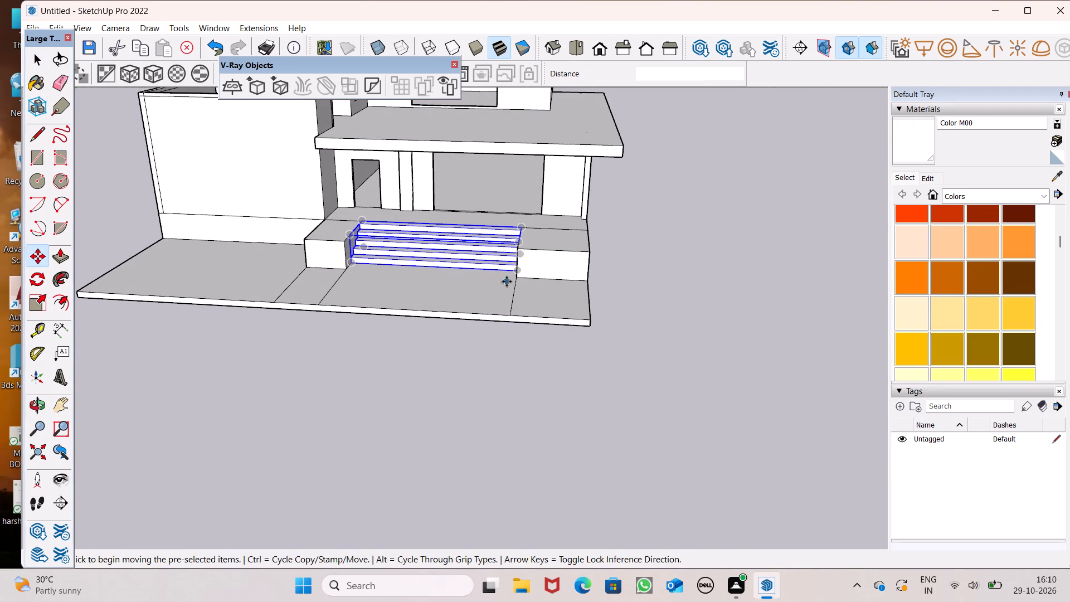
{"action": "left_click_drag", "start_coordinate": [514, 271], "coordinate": [530, 292]}
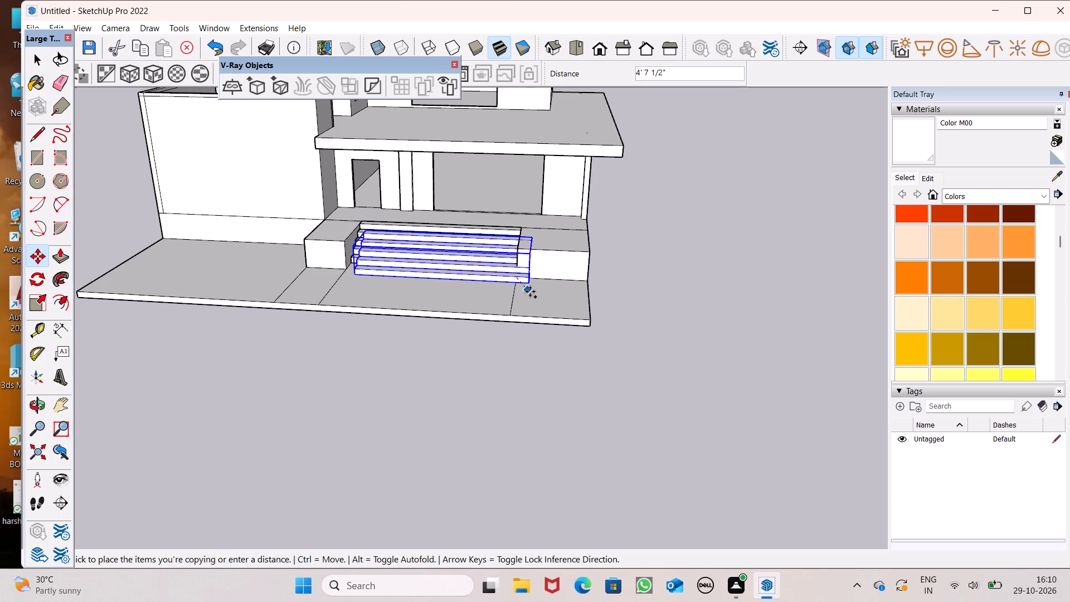
{"action": "left_click_drag", "start_coordinate": [530, 292], "coordinate": [899, 343]}
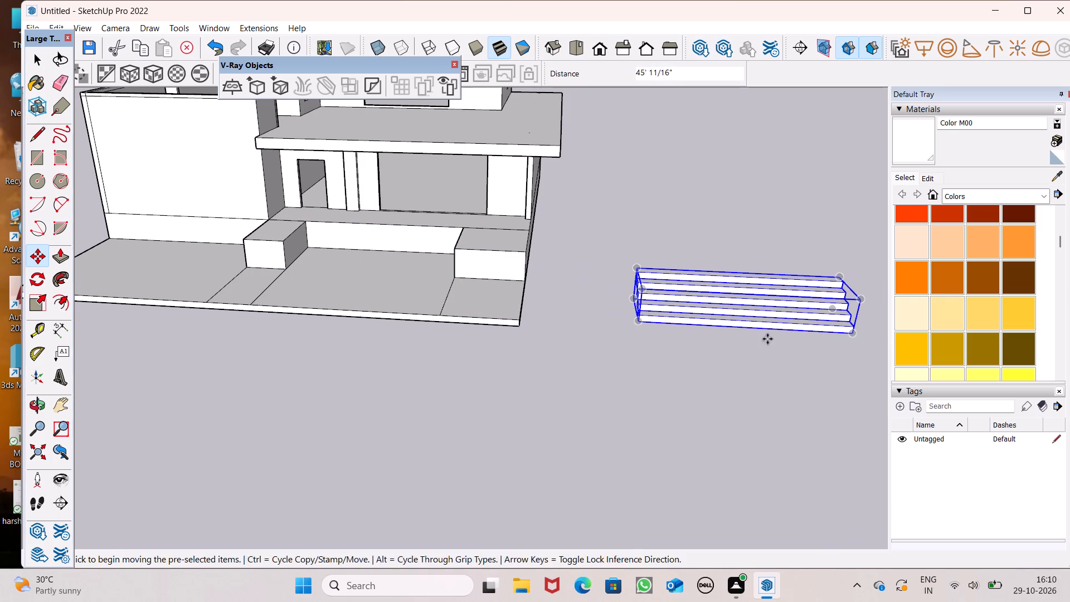
{"action": "key", "text": "space"}
{"action": "left_click", "coordinate": [605, 376]}
Explode the relocated stair group into its separate step blocks.
{"action": "middle_click_drag", "start_coordinate": [644, 360], "coordinate": [926, 352]}
{"action": "scroll", "coordinate": [720, 222], "scroll_direction": "up", "scroll_amount": 5}
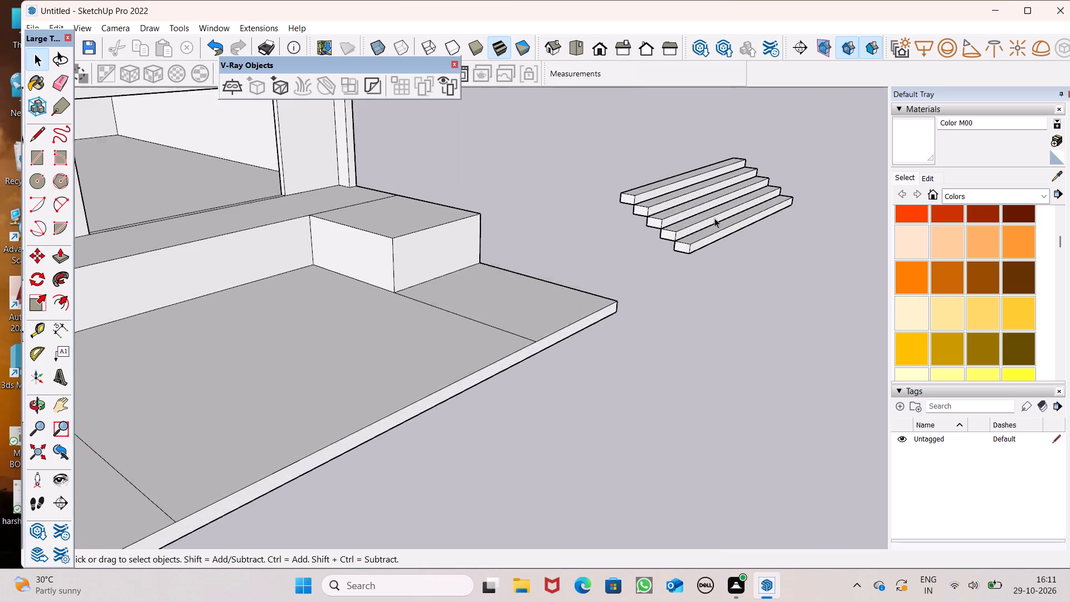
{"action": "scroll", "coordinate": [714, 218], "scroll_direction": "up", "scroll_amount": 2}
{"action": "left_click", "coordinate": [666, 213]}
{"action": "right_click", "coordinate": [665, 215]}
{"action": "left_click", "coordinate": [724, 304]}
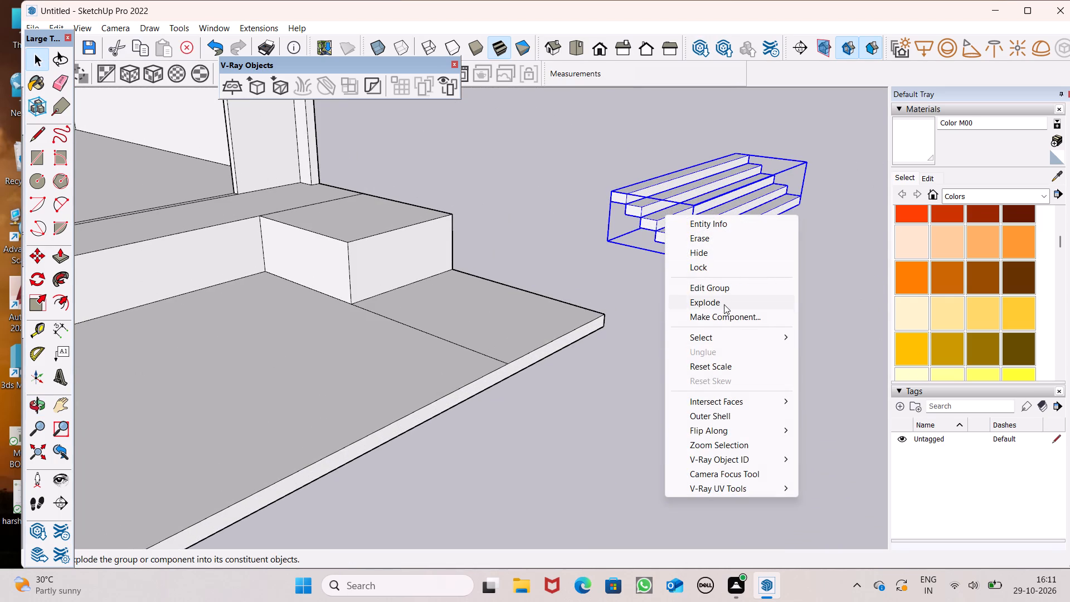
{"action": "left_click", "coordinate": [647, 318]}
Select all five step blocks and explode them into loose geometry.
{"action": "scroll", "coordinate": [688, 240], "scroll_direction": "up", "scroll_amount": 3}
{"action": "scroll", "coordinate": [688, 240], "scroll_direction": "down", "scroll_amount": 1}
{"action": "scroll", "coordinate": [688, 240], "scroll_direction": "up", "scroll_amount": 1}
{"action": "scroll", "coordinate": [647, 202], "scroll_direction": "down", "scroll_amount": 4}
{"action": "middle_click_drag", "start_coordinate": [643, 227], "coordinate": [708, 261]}
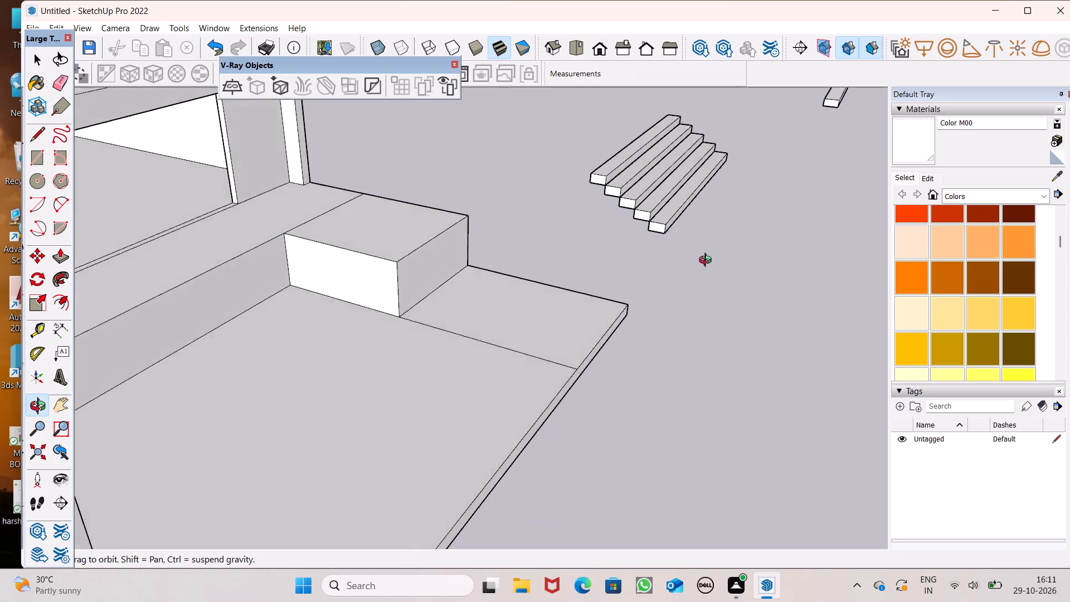
{"action": "middle_click_drag", "start_coordinate": [708, 261], "coordinate": [708, 247]}
{"action": "scroll", "coordinate": [605, 132], "scroll_direction": "up", "scroll_amount": 7}
{"action": "left_click", "coordinate": [615, 192]}
{"action": "left_click", "coordinate": [643, 254], "text": "ctrl"}
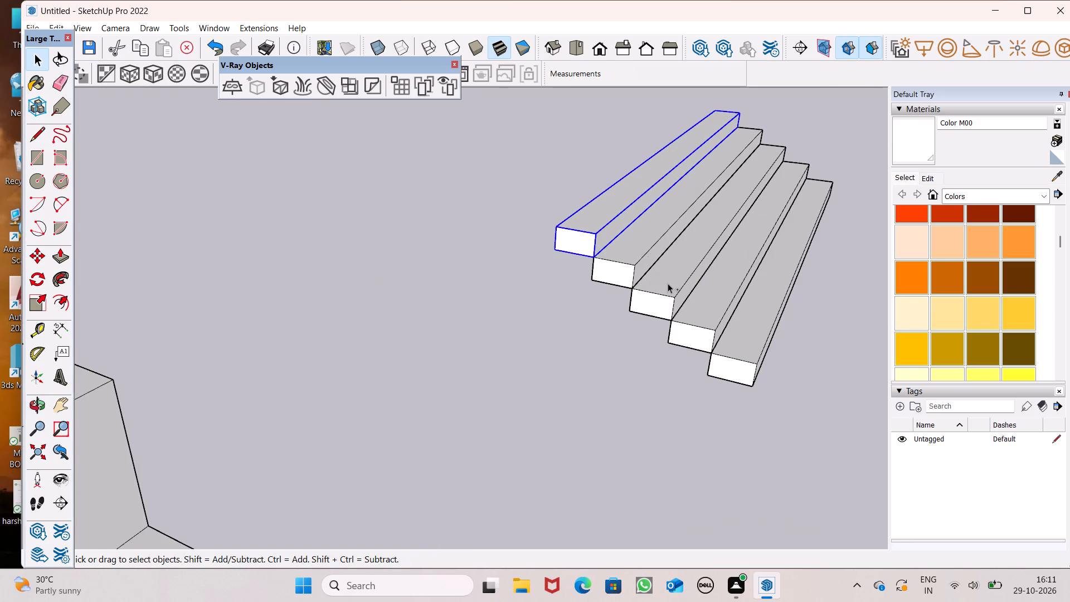
{"action": "left_click", "coordinate": [668, 283], "text": "ctrl"}
{"action": "left_click", "coordinate": [693, 317], "text": "ctrl"}
{"action": "left_click", "coordinate": [737, 347], "text": "ctrl"}
{"action": "right_click", "coordinate": [726, 305], "text": "ctrl"}
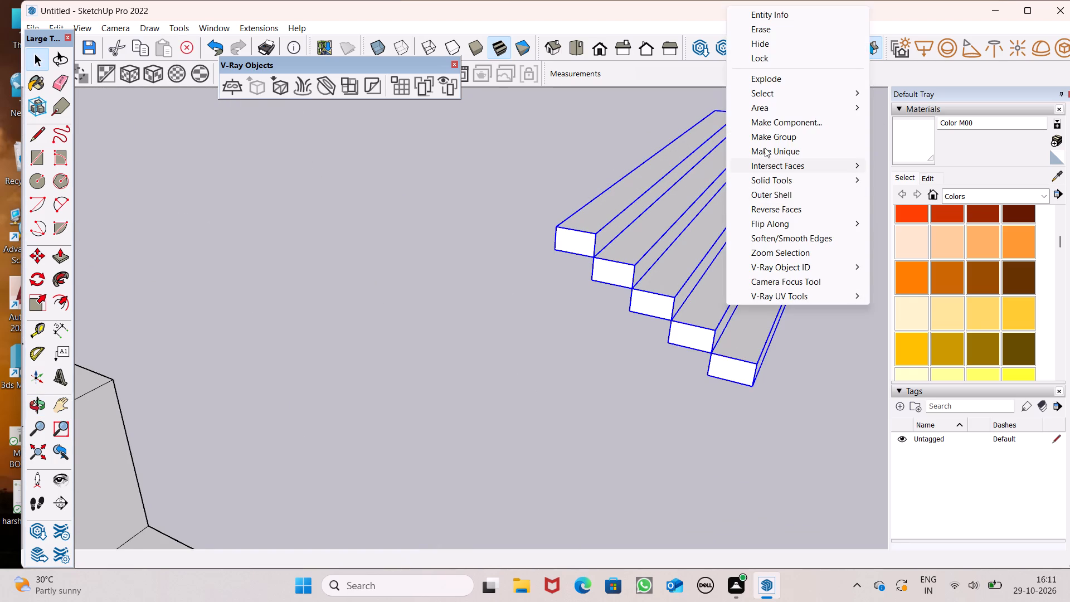
{"action": "left_click", "coordinate": [784, 77], "text": "ctrl"}
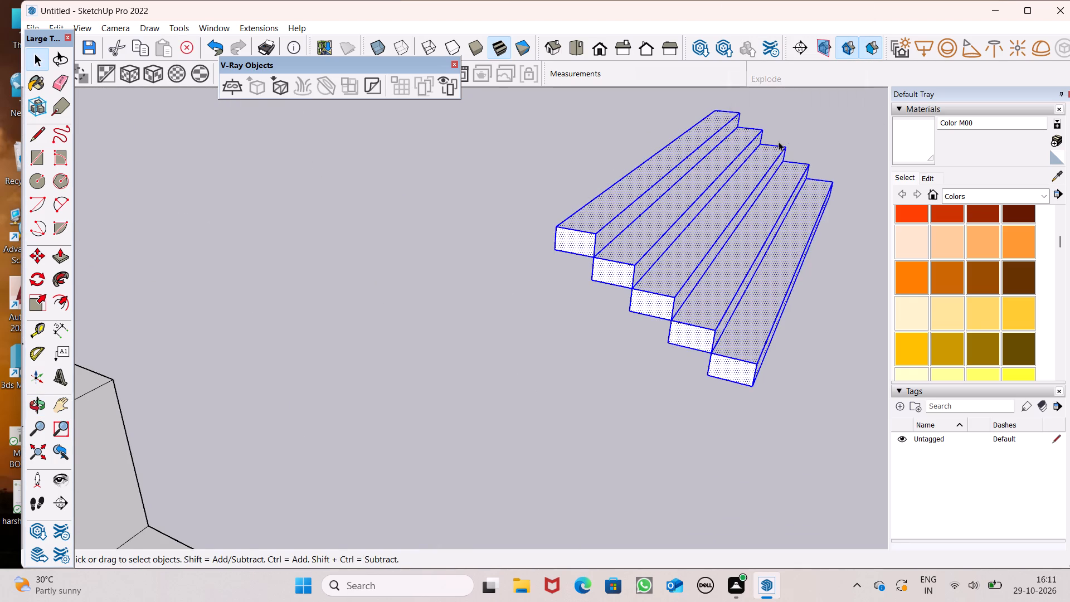
{"action": "scroll", "coordinate": [653, 235], "scroll_direction": "down", "scroll_amount": 1}
{"action": "left_click", "coordinate": [506, 277]}
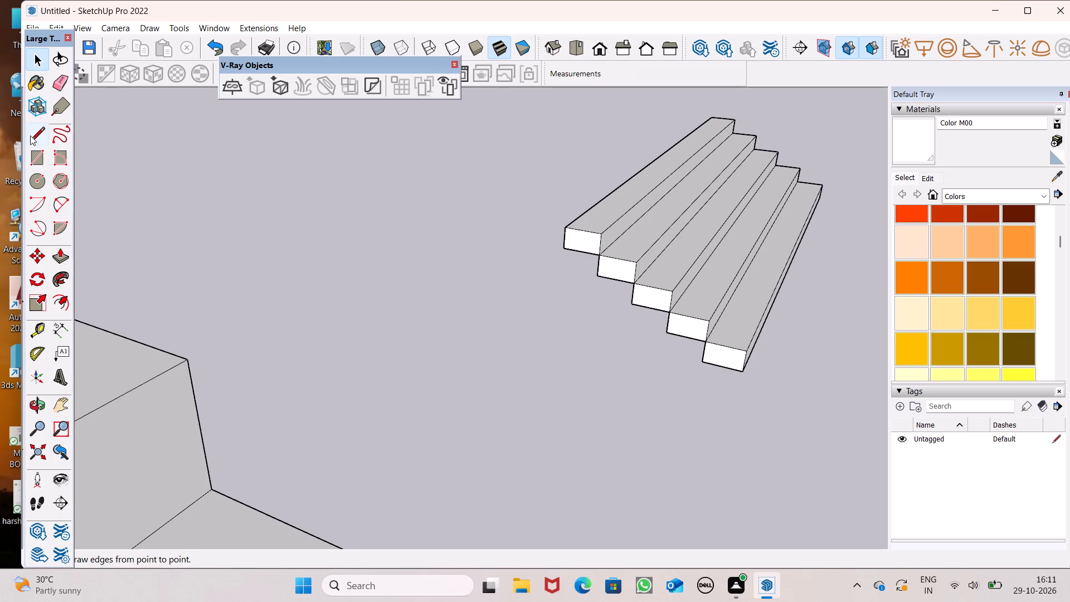
Close the stepped side profile with a vertical line about 6' 5" from the top step and a crossing horizontal line about 6' 9" from the bottom step.
{"action": "left_click", "coordinate": [30, 134]}
{"action": "left_click", "coordinate": [565, 250]}
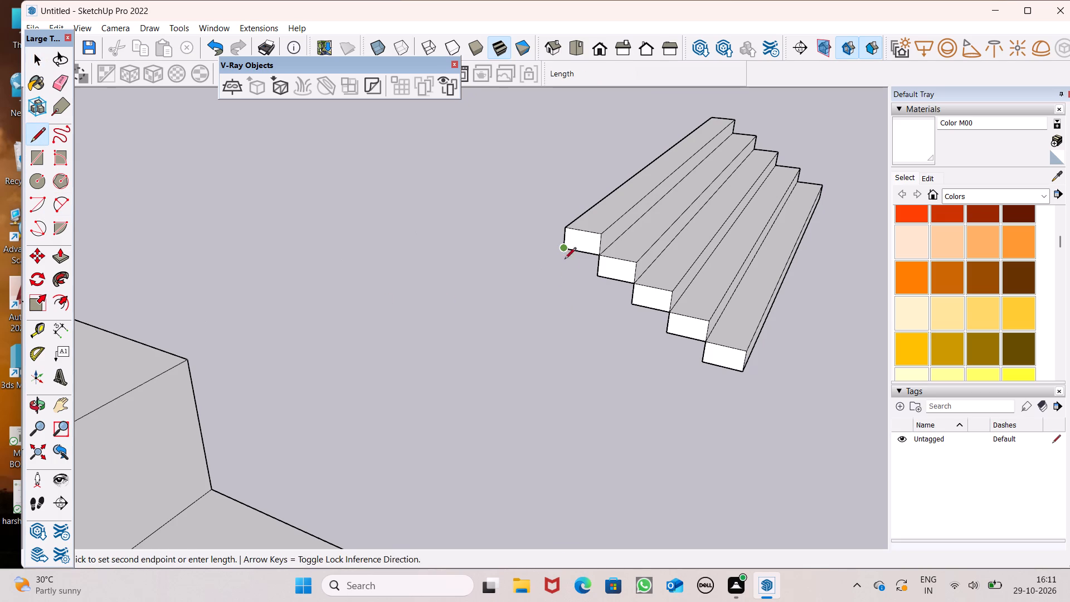
{"action": "left_click", "coordinate": [555, 407]}
{"action": "key", "text": "space"}
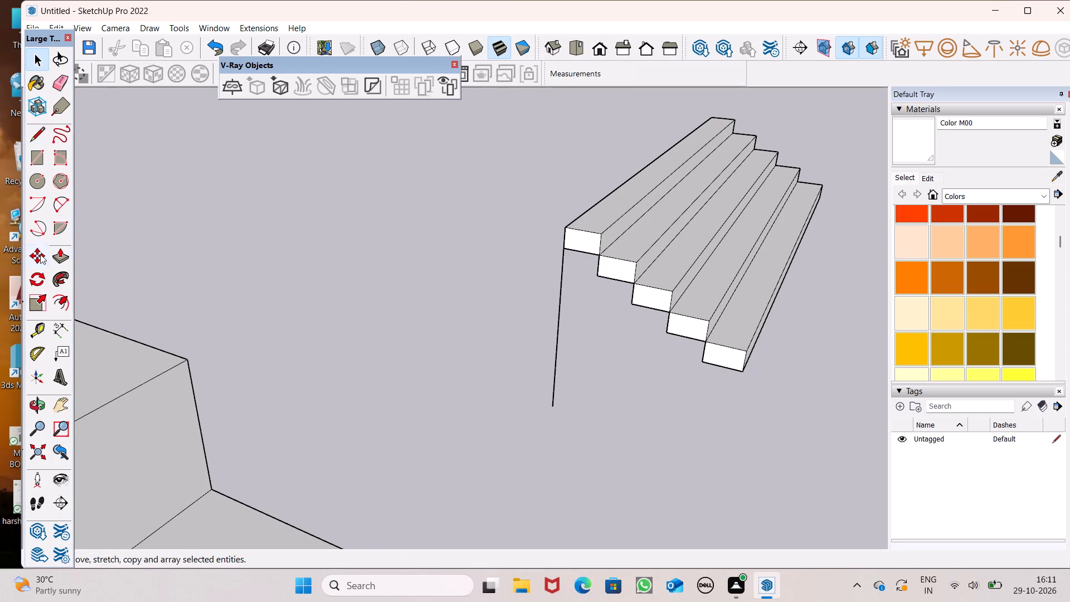
{"action": "left_click", "coordinate": [42, 135]}
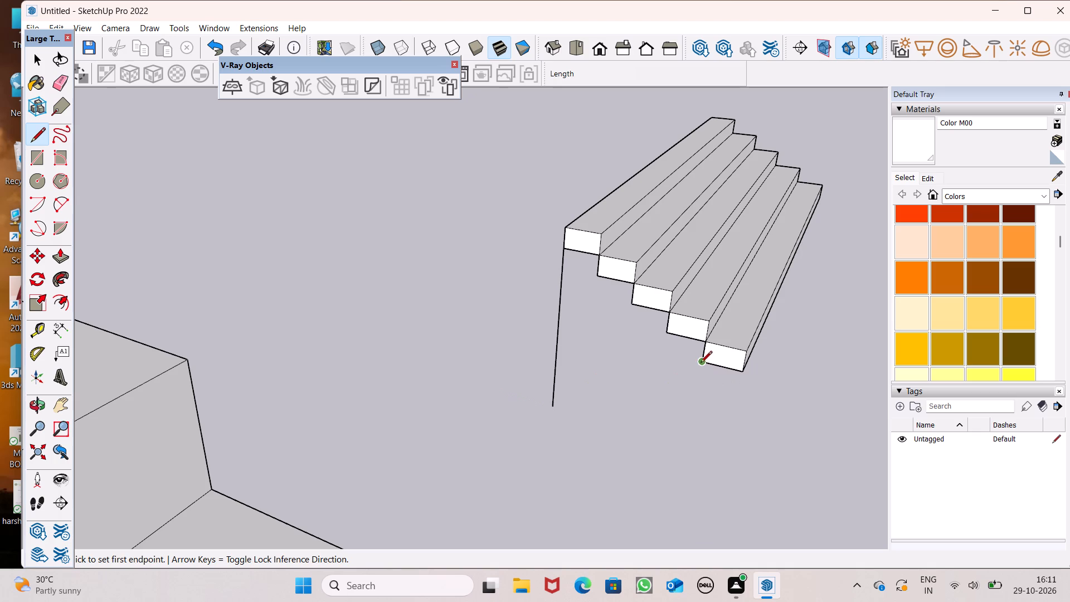
{"action": "left_click", "coordinate": [702, 360]}
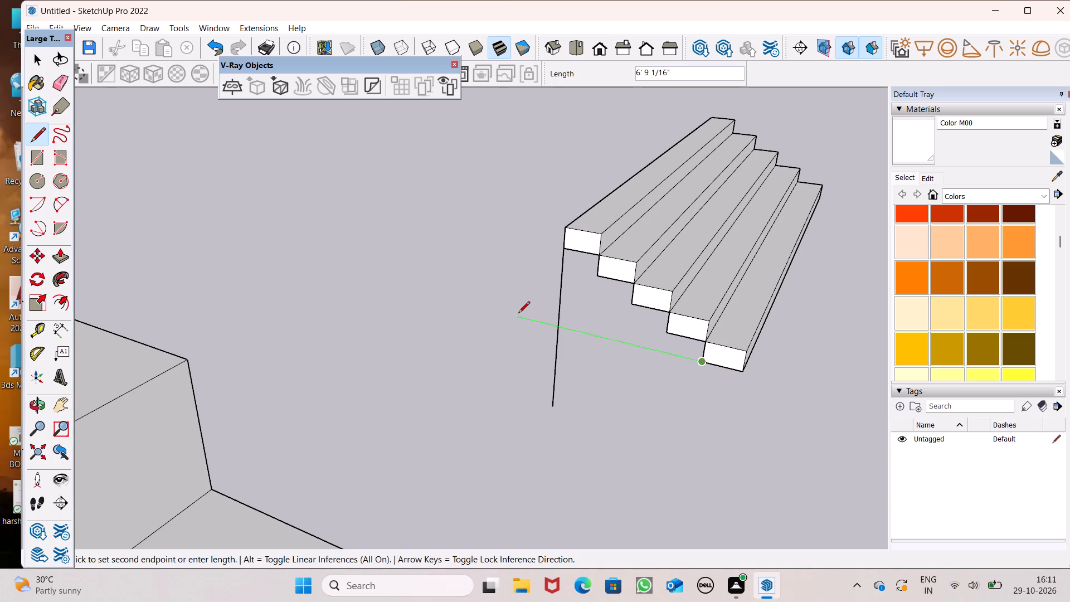
{"action": "left_click", "coordinate": [518, 314]}
{"action": "scroll", "coordinate": [493, 143], "scroll_direction": "down", "scroll_amount": 2}
{"action": "key", "text": "space"}
{"action": "scroll", "coordinate": [493, 145], "scroll_direction": "down", "scroll_amount": 2}
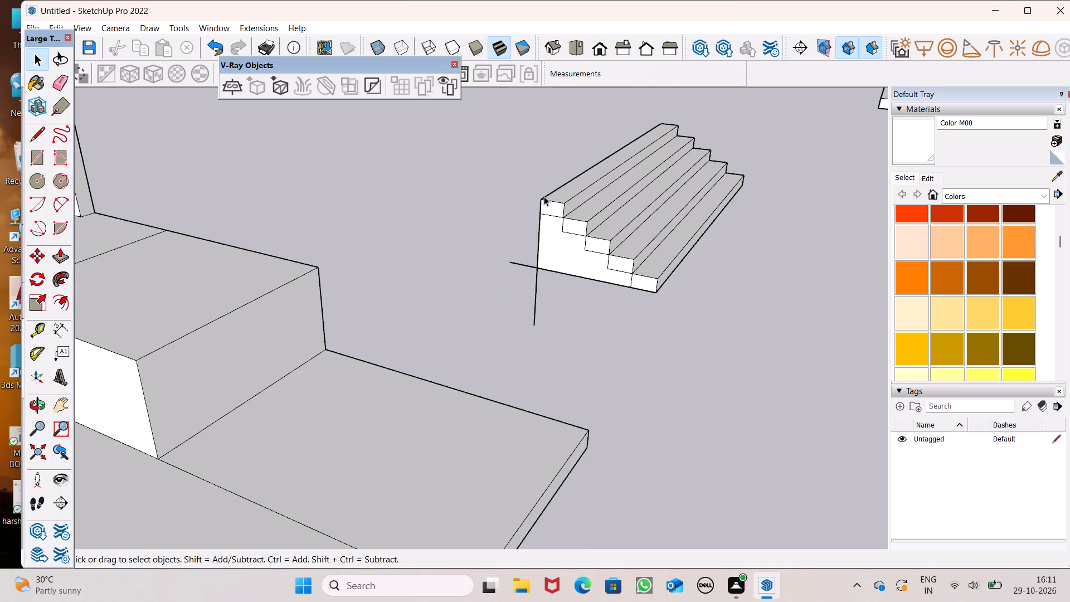
Erase the horizontal and vertical line ends that extend past the corner of the new side face.
{"action": "middle_click_drag", "start_coordinate": [580, 219], "coordinate": [148, 216]}
{"action": "scroll", "coordinate": [777, 142], "scroll_direction": "down", "scroll_amount": 10}
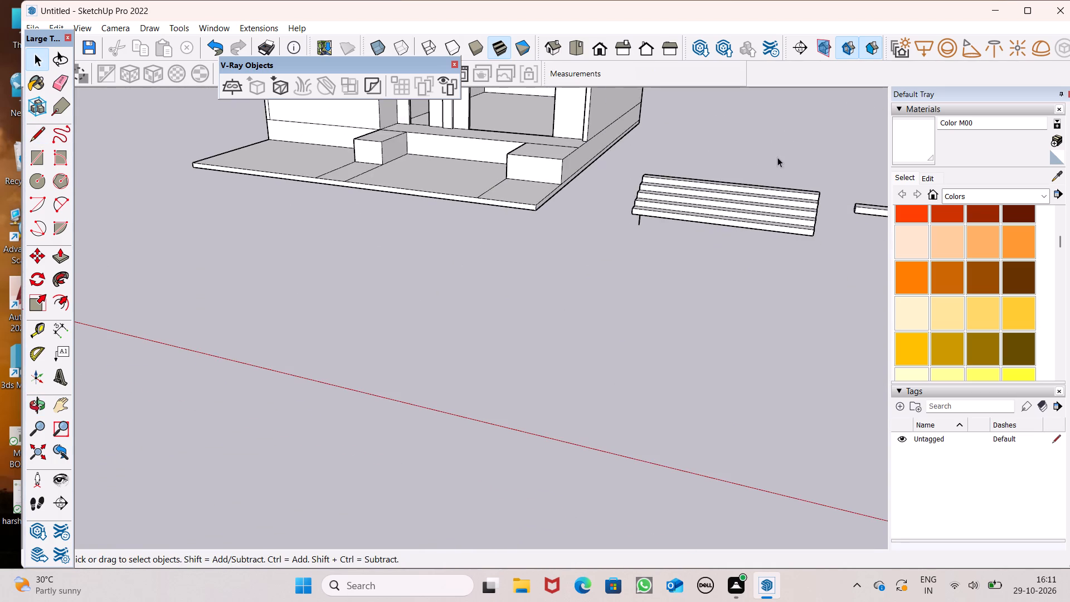
{"action": "scroll", "coordinate": [784, 155], "scroll_direction": "down", "scroll_amount": 4}
{"action": "middle_click_drag", "start_coordinate": [786, 177], "coordinate": [426, 148]}
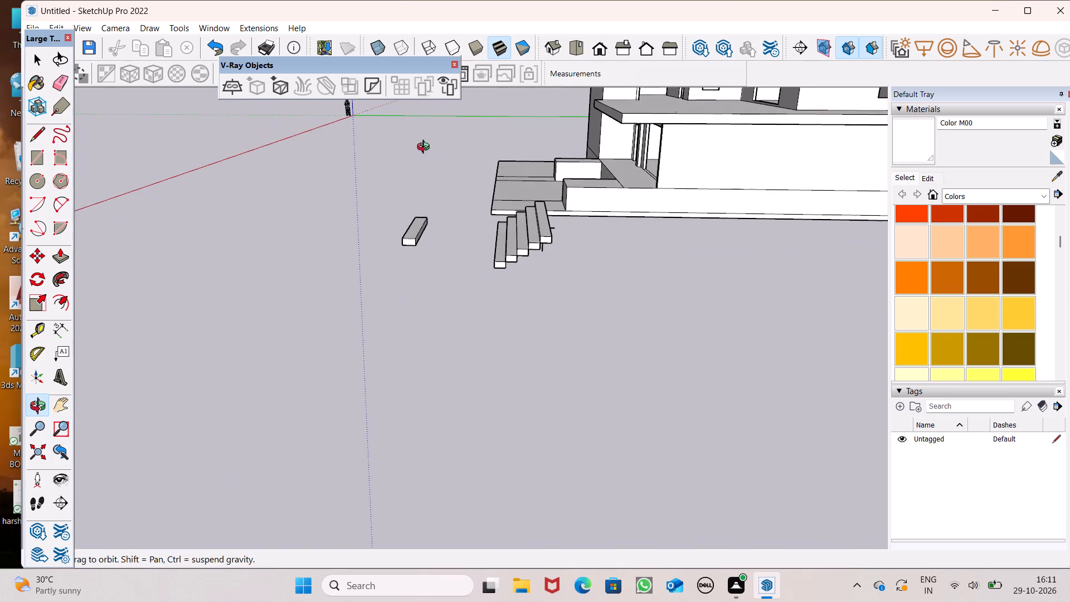
{"action": "middle_click_drag", "start_coordinate": [426, 148], "coordinate": [426, 148]}
{"action": "scroll", "coordinate": [427, 144], "scroll_direction": "up", "scroll_amount": 1}
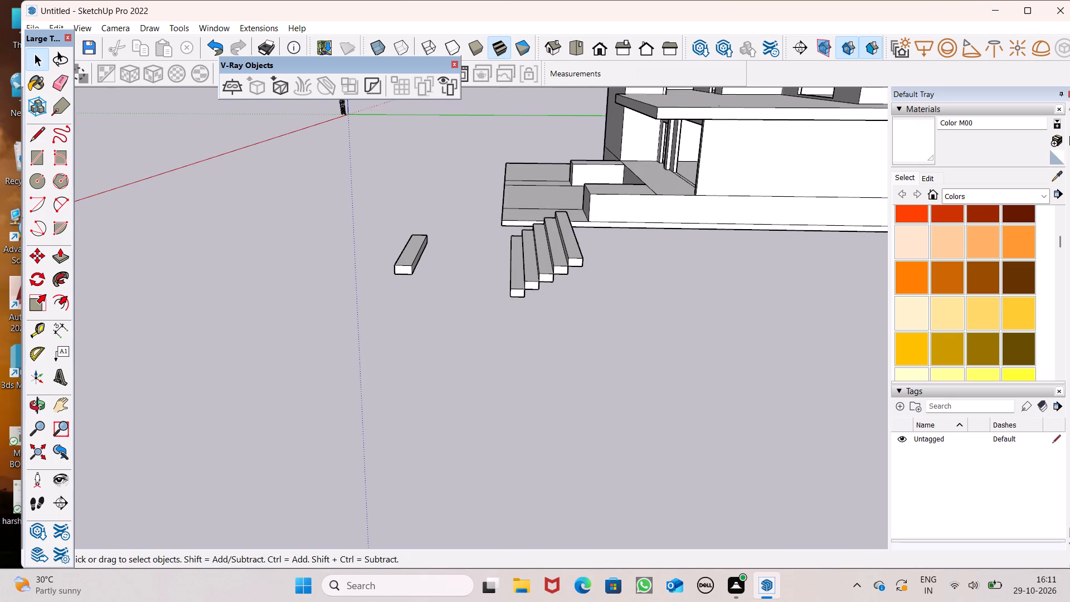
{"action": "middle_click_drag", "start_coordinate": [600, 301], "coordinate": [595, 249]}
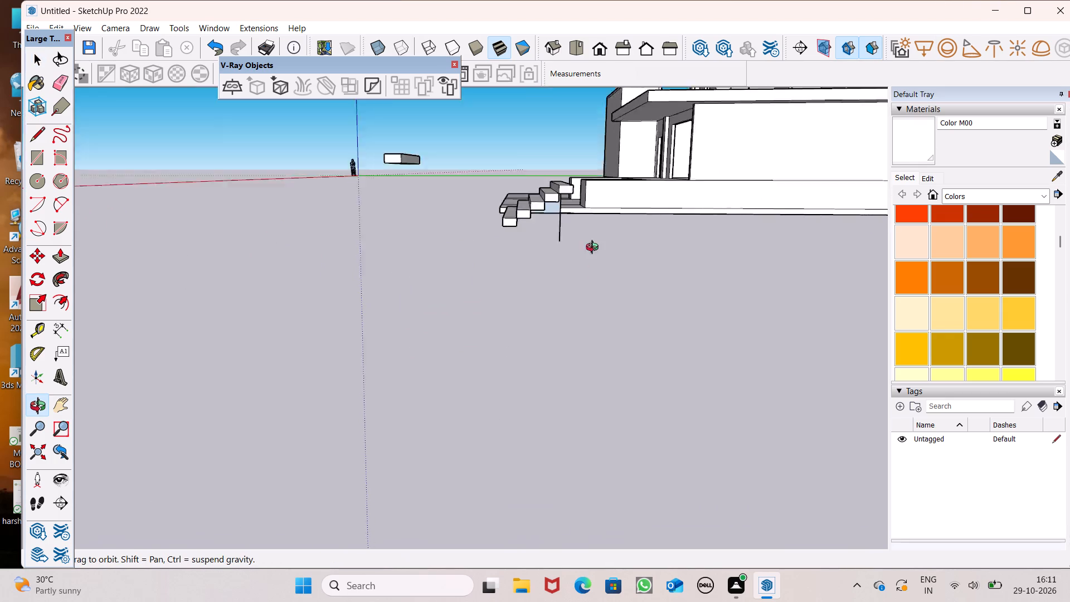
{"action": "middle_click_drag", "start_coordinate": [595, 249], "coordinate": [571, 256]}
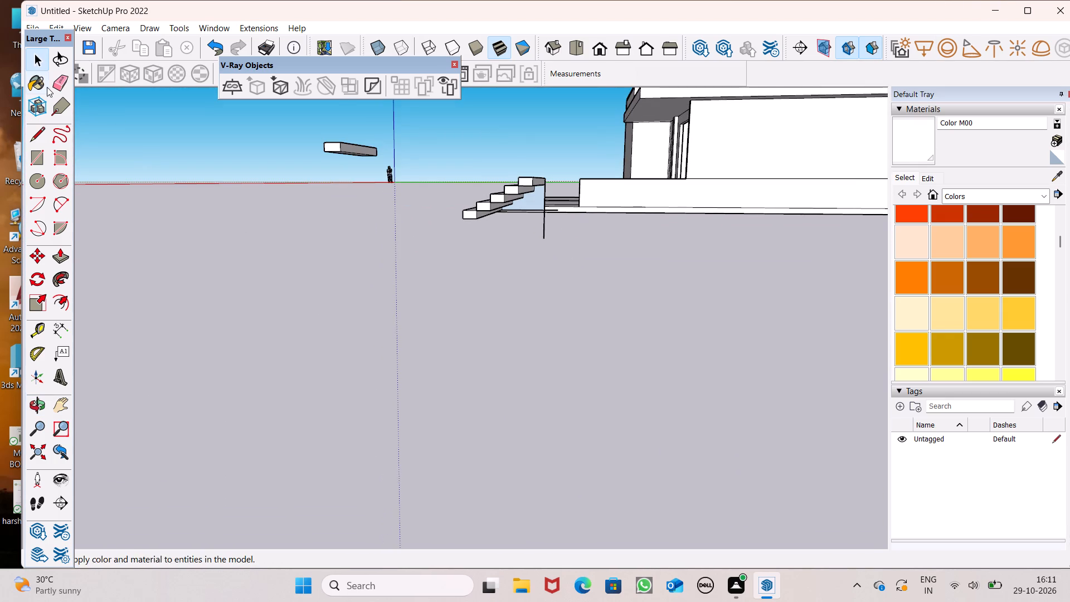
{"action": "left_click", "coordinate": [64, 81]}
{"action": "scroll", "coordinate": [376, 166], "scroll_direction": "up", "scroll_amount": 6}
{"action": "scroll", "coordinate": [566, 232], "scroll_direction": "down", "scroll_amount": 1}
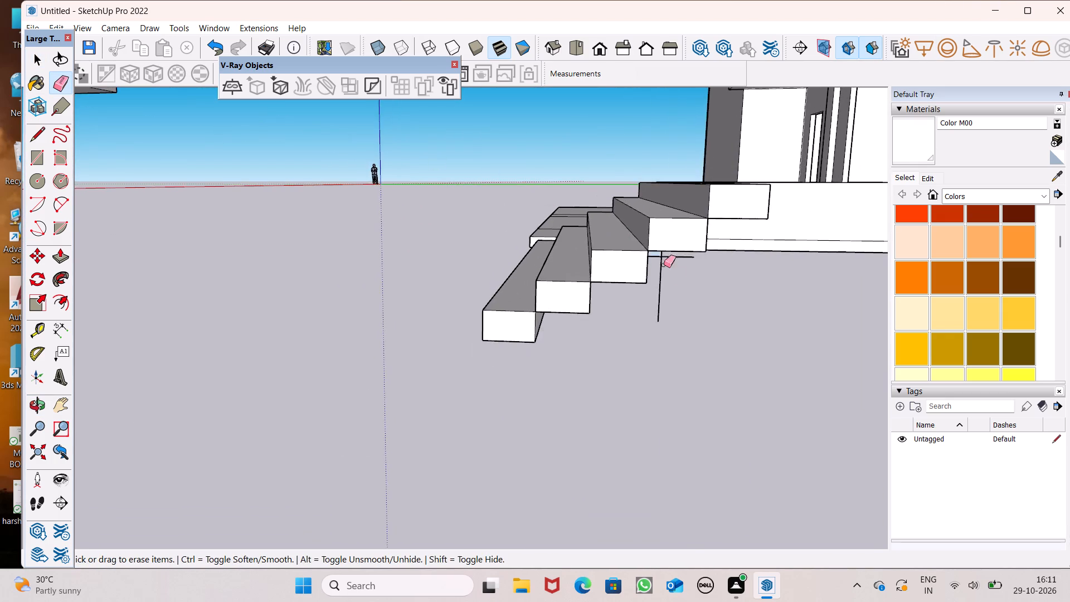
{"action": "middle_click_drag", "start_coordinate": [668, 280], "coordinate": [614, 269]}
{"action": "scroll", "coordinate": [600, 244], "scroll_direction": "up", "scroll_amount": 6}
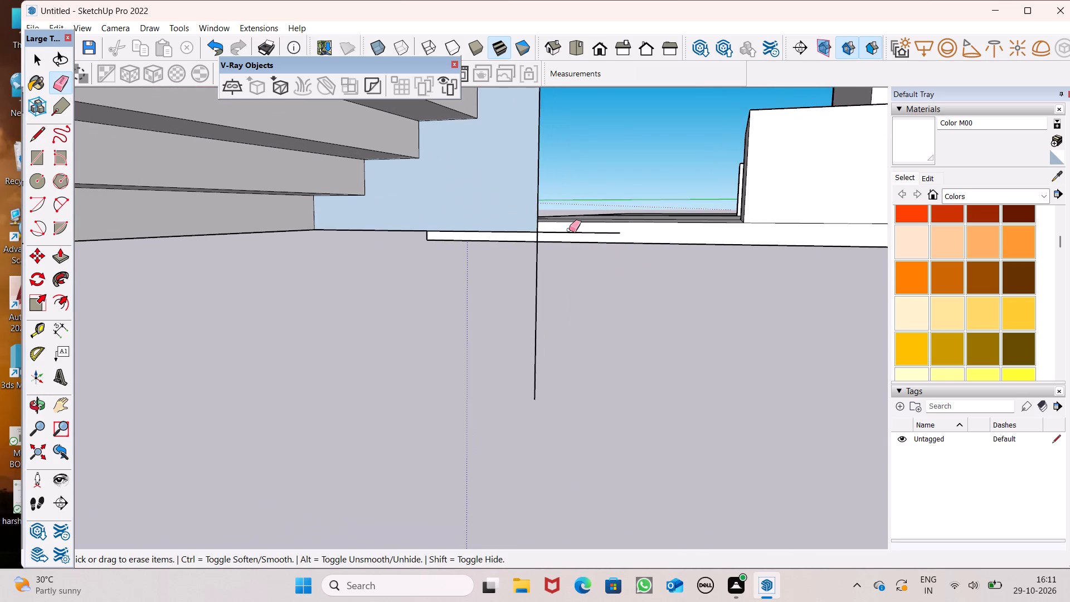
{"action": "left_click", "coordinate": [569, 230]}
{"action": "left_click_drag", "start_coordinate": [548, 249], "coordinate": [533, 265]}
Push/Pull the stepped side face about 23' 9" beneath the steps toward the stair's opposite end.
{"action": "scroll", "coordinate": [567, 294], "scroll_direction": "down", "scroll_amount": 6}
{"action": "middle_click_drag", "start_coordinate": [572, 308], "coordinate": [577, 275]}
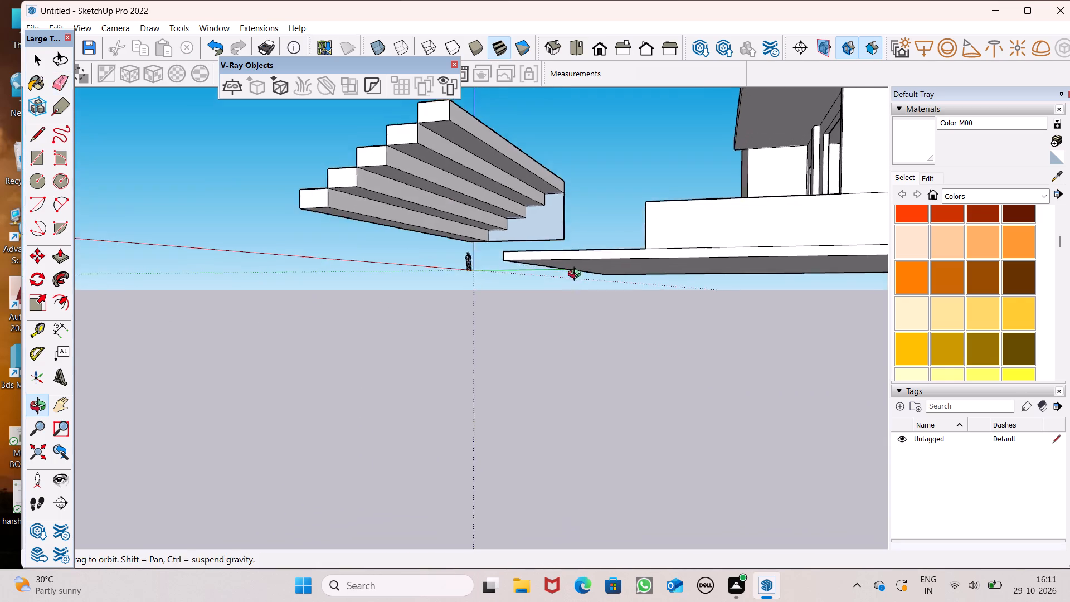
{"action": "middle_click_drag", "start_coordinate": [577, 275], "coordinate": [578, 280]}
{"action": "left_click_drag", "start_coordinate": [64, 263], "coordinate": [67, 251]}
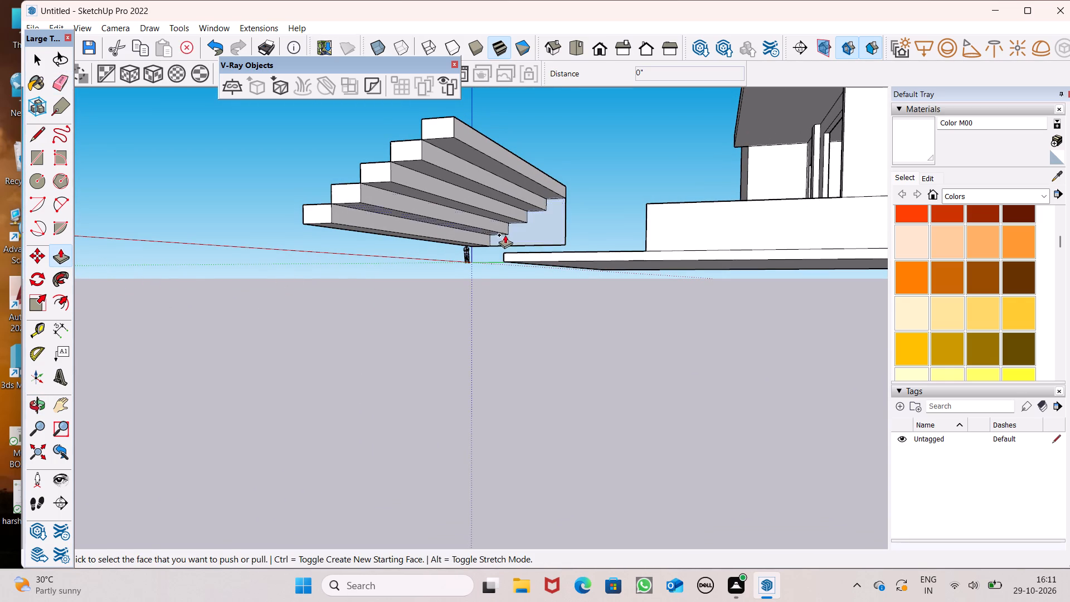
{"action": "left_click_drag", "start_coordinate": [536, 239], "coordinate": [382, 206]}
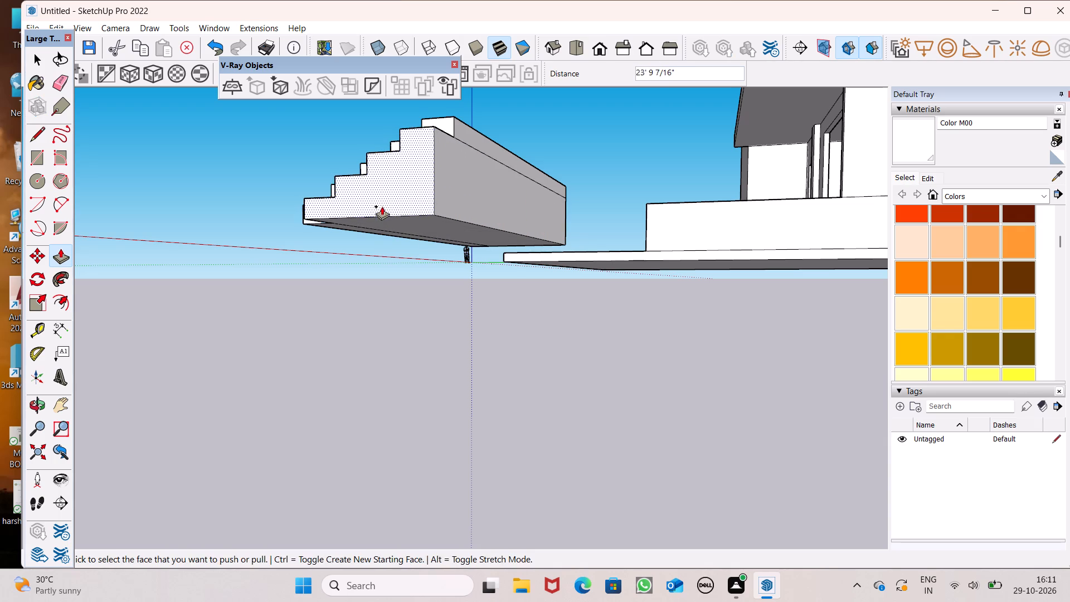
Push/Pull the protruding stepped side face back about 2' so it sits flush with the step ends.
{"action": "middle_click_drag", "start_coordinate": [385, 255], "coordinate": [469, 313]}
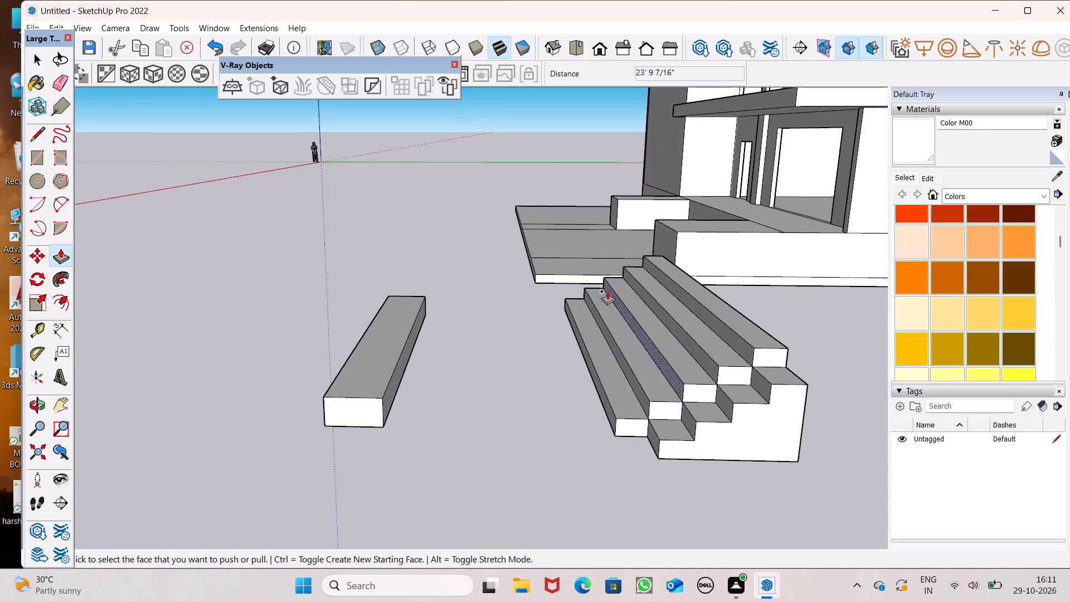
{"action": "scroll", "coordinate": [519, 248], "scroll_direction": "down", "scroll_amount": 4}
{"action": "middle_click_drag", "start_coordinate": [610, 346], "coordinate": [611, 356]}
{"action": "scroll", "coordinate": [634, 359], "scroll_direction": "up", "scroll_amount": 4}
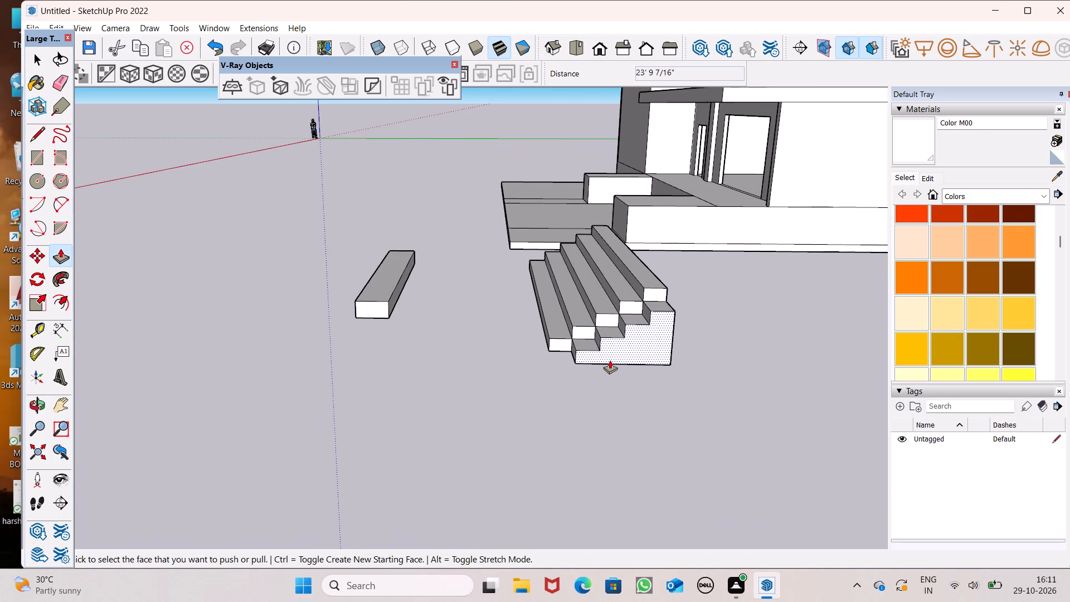
{"action": "left_click_drag", "start_coordinate": [592, 357], "coordinate": [556, 341]}
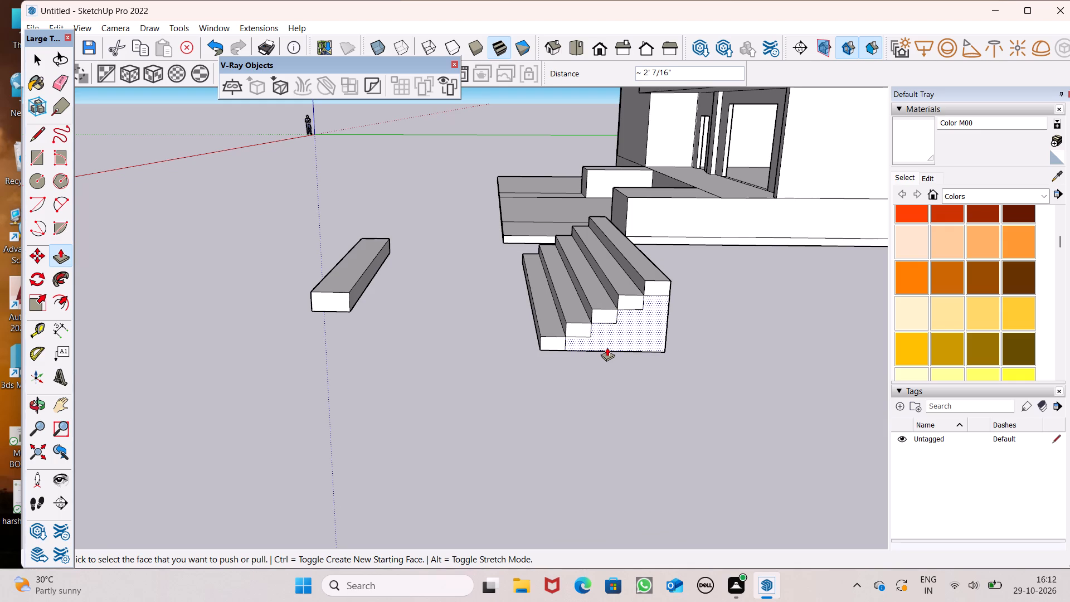
Use the Eraser to clean up the leftover edges between the step ends and the stair's side face.
{"action": "key", "text": "space"}
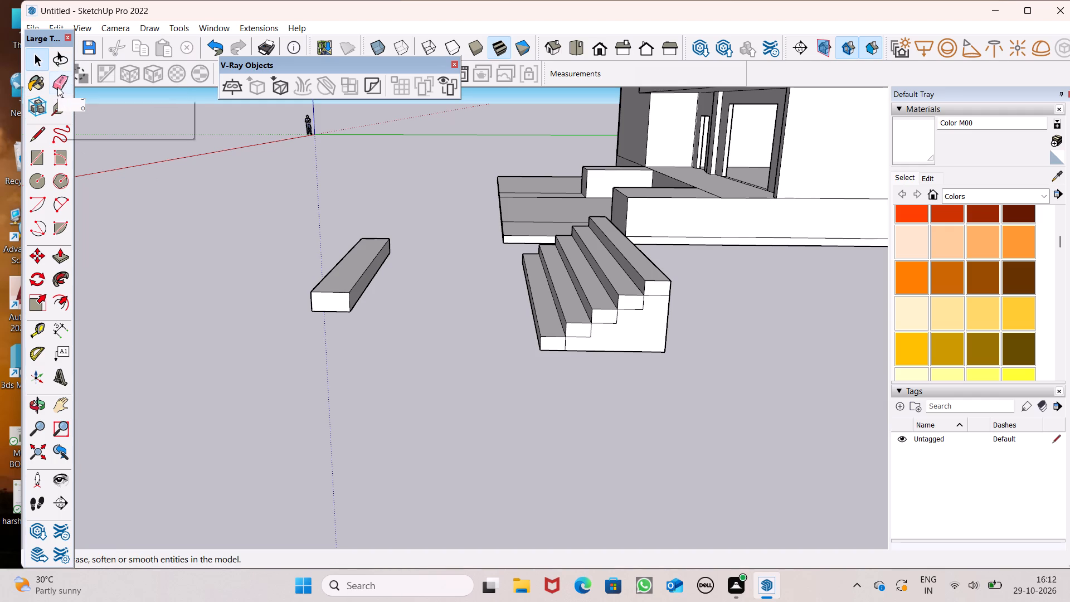
{"action": "left_click", "coordinate": [66, 77]}
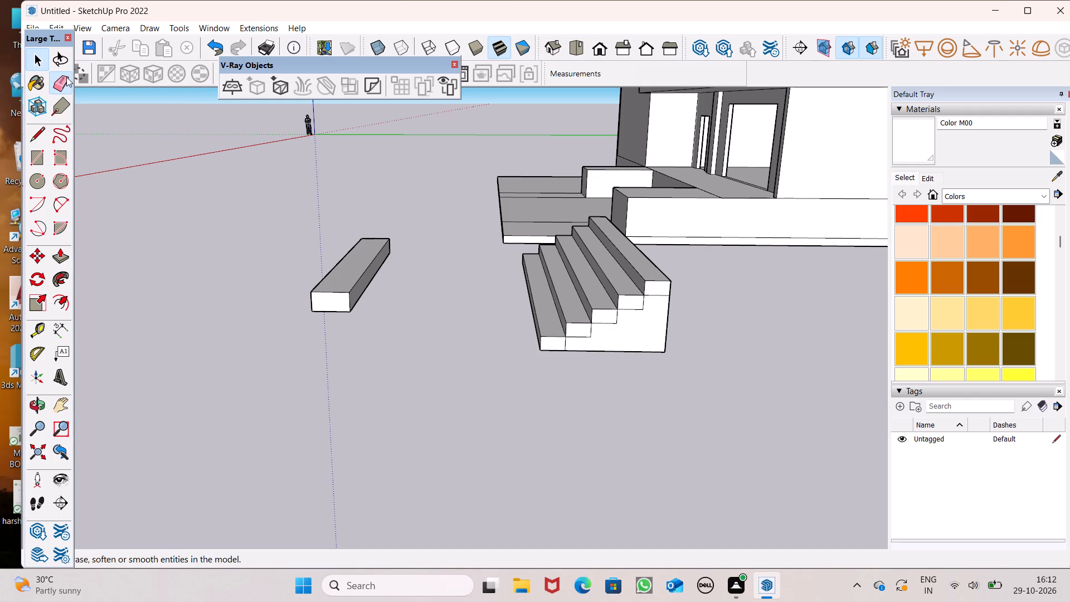
{"action": "left_click", "coordinate": [67, 77]}
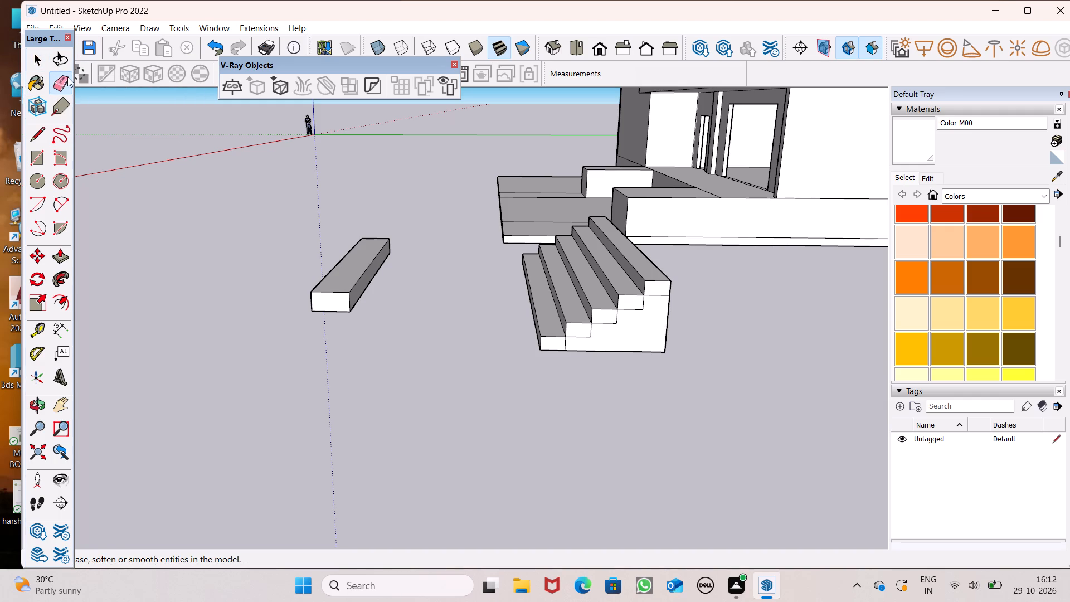